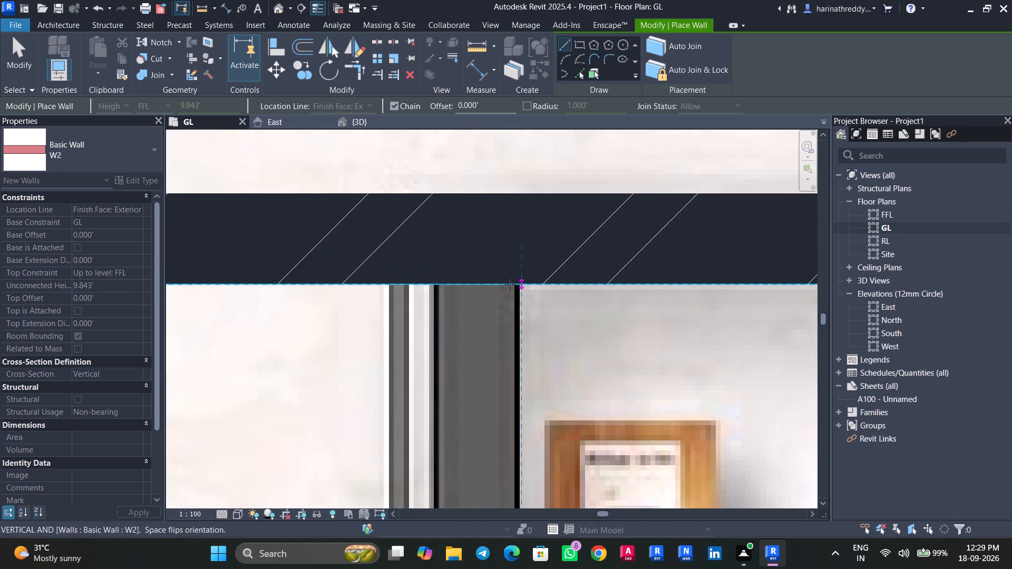
# Finish the W2 wall between the master bedroom and Bed Room-2 at the dining-side wall, about 12.614' long.
pyautogui.click(510, 284)
pyautogui.press('Escape')
pyautogui.press('Escape')
pyautogui.press('Escape')
pyautogui.click(484, 324)
pyautogui.scroll(-2, 484, 324)
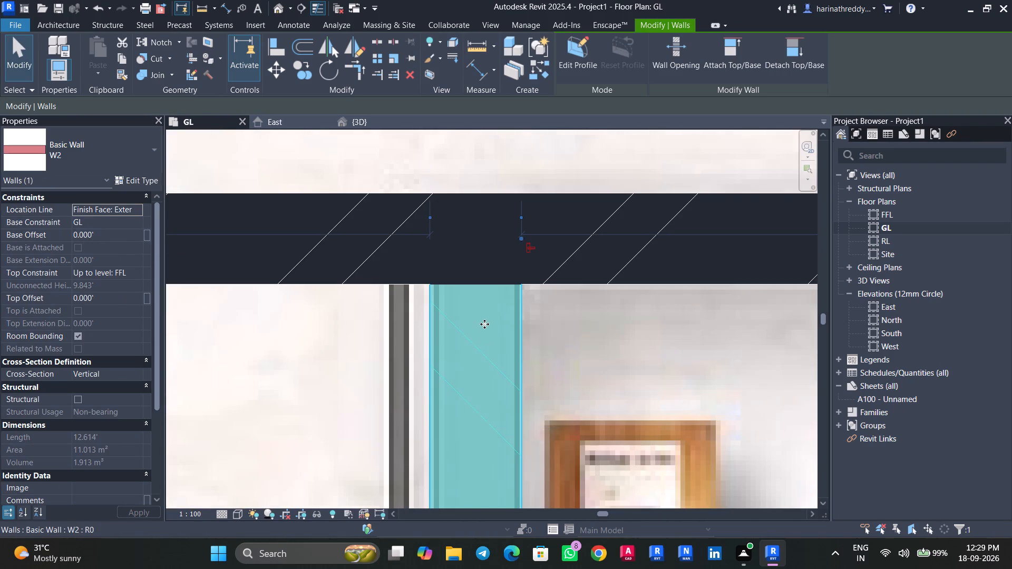
pyautogui.scroll(-17, 484, 324)
pyautogui.press('Escape')
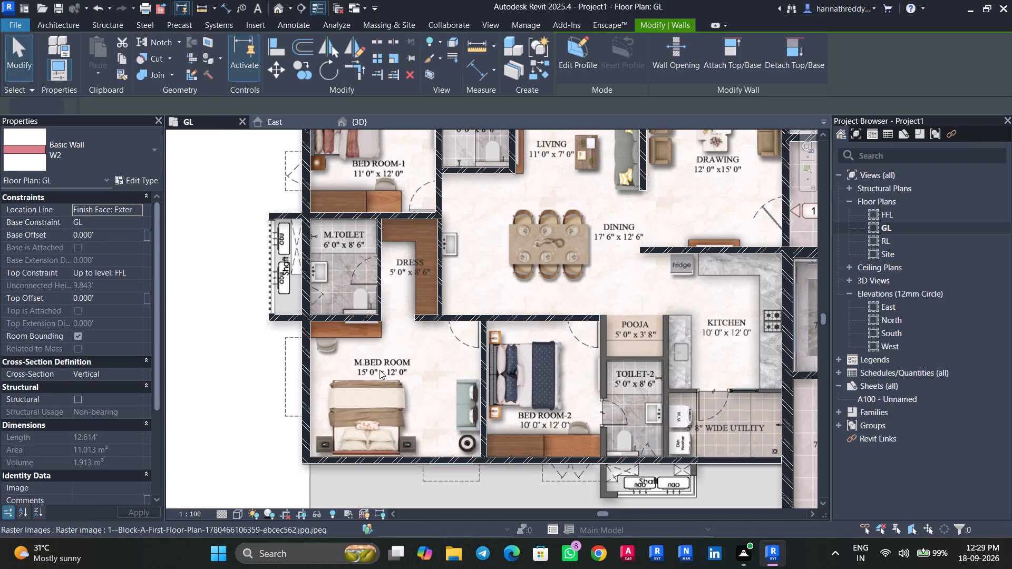
# Extend the wall between Bed Room-2 and the dining area to the Pooja-side face of the traced partition.
pyautogui.moveTo(452, 383); pyautogui.dragTo(297, 386, button='middle')
pyautogui.scroll(4, 464, 357)
pyautogui.click(399, 303)
pyautogui.scroll(5, 426, 305)
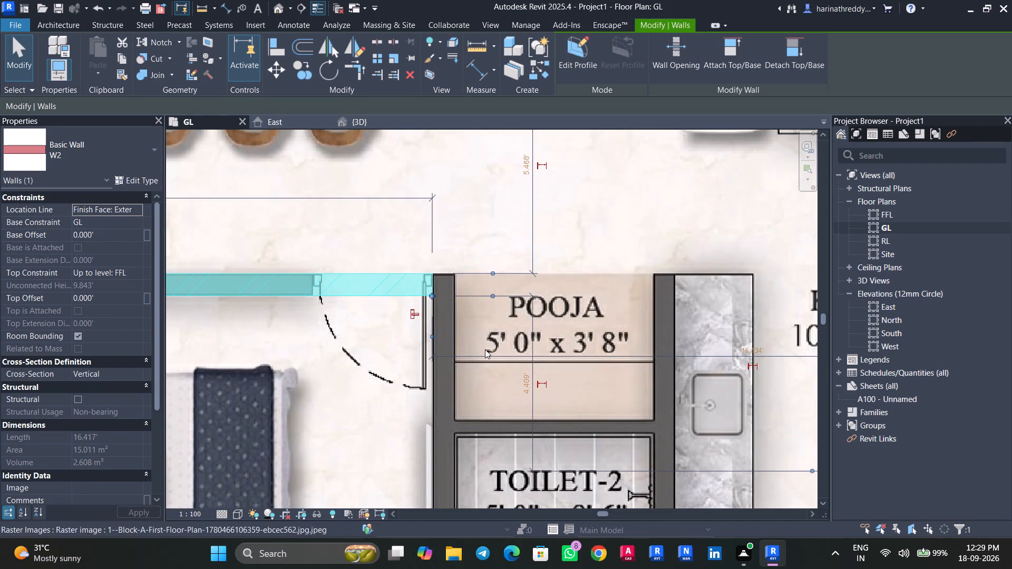
pyautogui.write('CS')
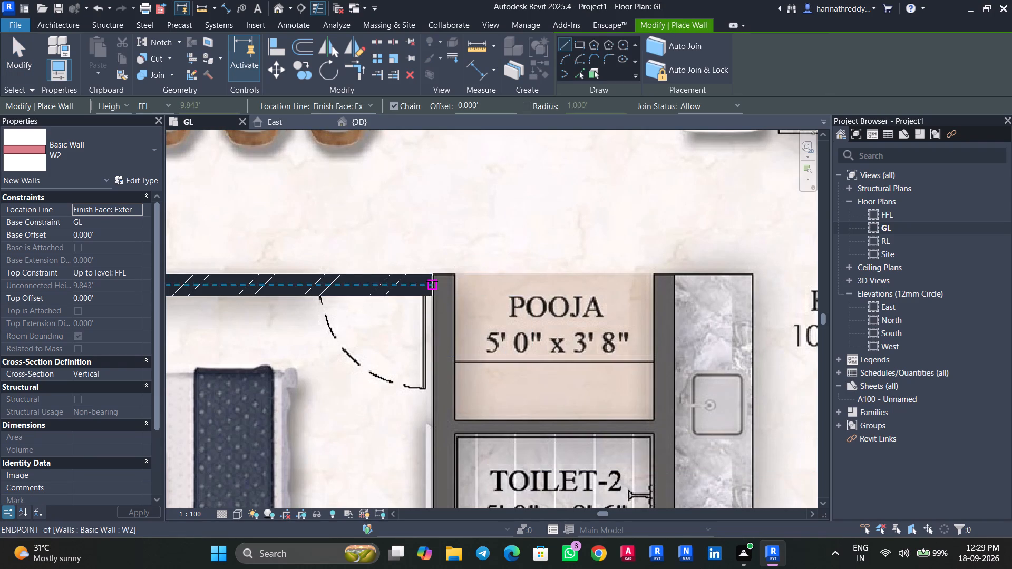
pyautogui.press('Escape')
pyautogui.press('Escape')
pyautogui.click(422, 286)
pyautogui.scroll(5, 422, 286)
pyautogui.moveTo(440, 309); pyautogui.dragTo(459, 308)
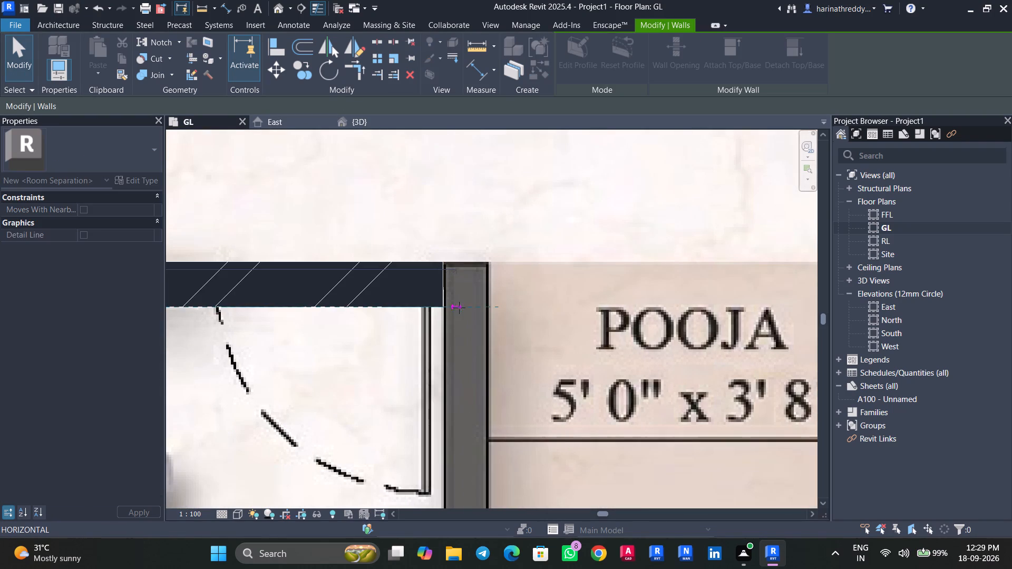
pyautogui.moveTo(459, 308); pyautogui.dragTo(485, 308)
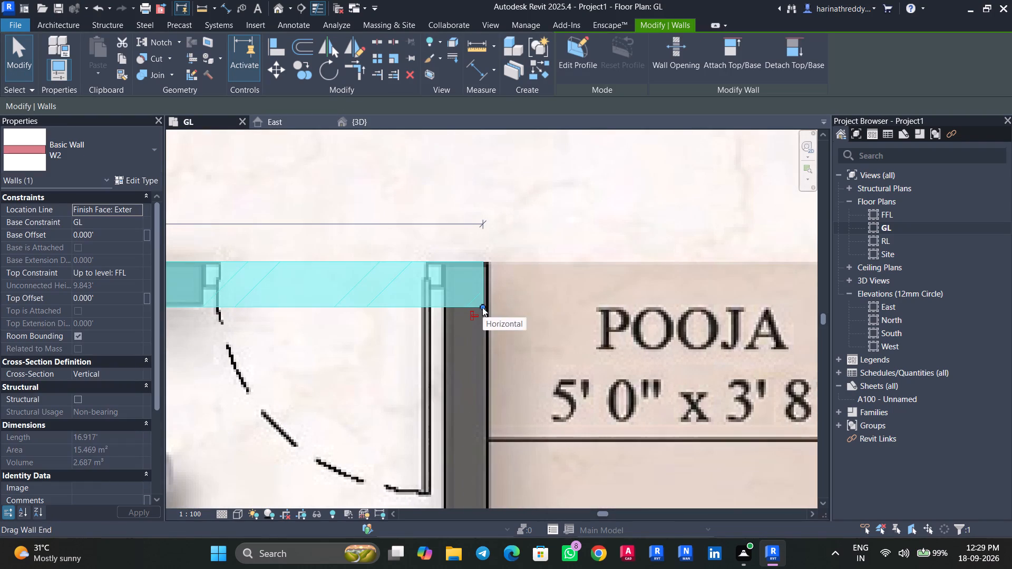
pyautogui.moveTo(482, 307); pyautogui.dragTo(488, 307)
pyautogui.press('Escape')
pyautogui.scroll(-8, 475, 351)
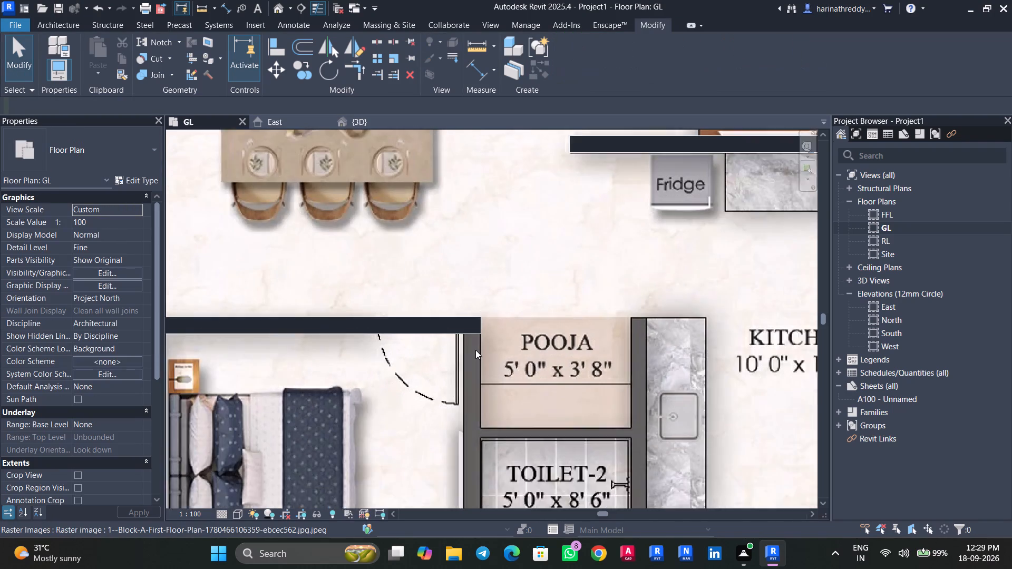
# Draw a matching W2 wall between Bed Room-2 and Toilet-2/Pooja, from the outer wall up to the dining-side wall, about 12.614' long.
pyautogui.click(461, 325)
pyautogui.press('c')
pyautogui.press('s')
pyautogui.moveTo(468, 397); pyautogui.dragTo(448, 243, button='middle')
pyautogui.moveTo(461, 388); pyautogui.dragTo(442, 307, button='middle')
pyautogui.click(440, 414)
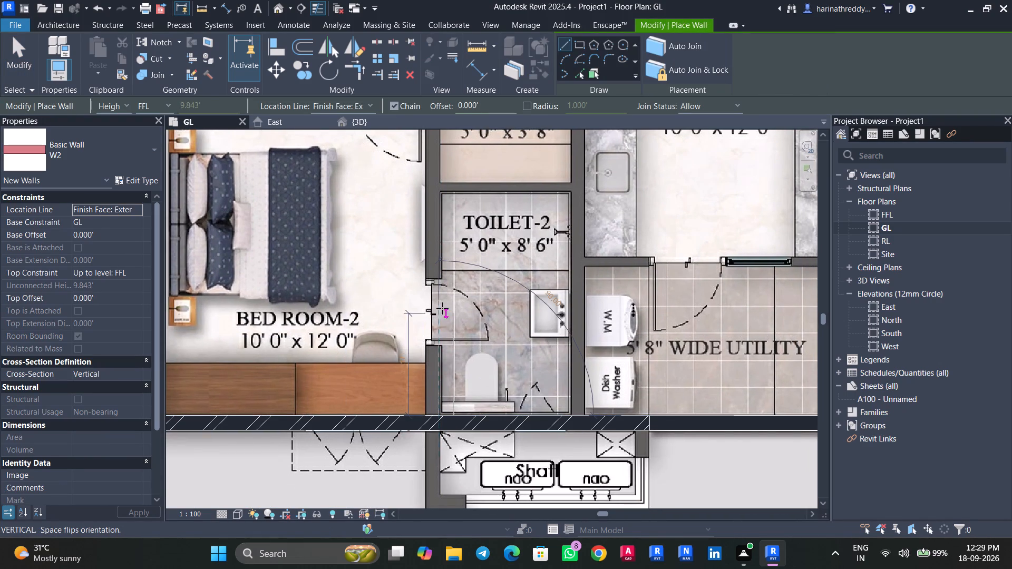
pyautogui.press('space')
pyautogui.moveTo(439, 195); pyautogui.dragTo(439, 408, button='middle')
pyautogui.scroll(5, 430, 309)
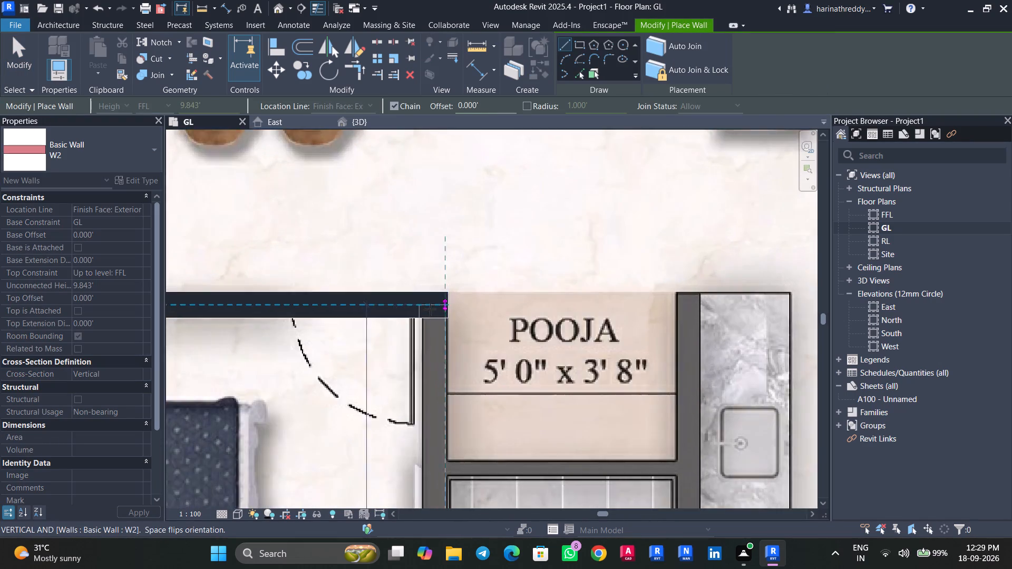
pyautogui.scroll(4, 430, 309)
pyautogui.click(453, 323)
pyautogui.press('Escape')
pyautogui.press('Escape')
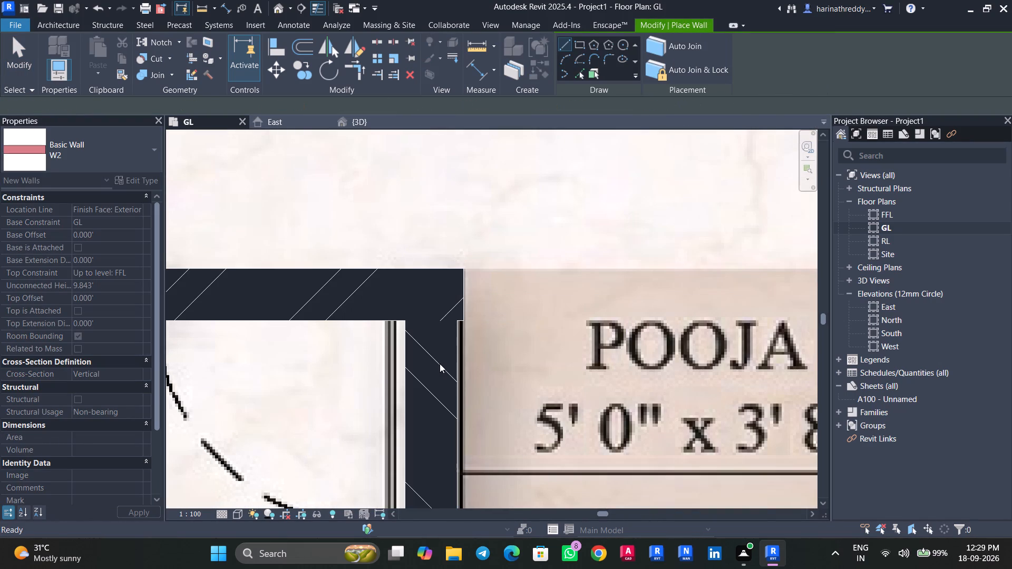
# Nudge the wall between Bed Room-2 and Pooja slightly sideways to align it with the traced plan image.
pyautogui.click(439, 364)
pyautogui.click(439, 364)
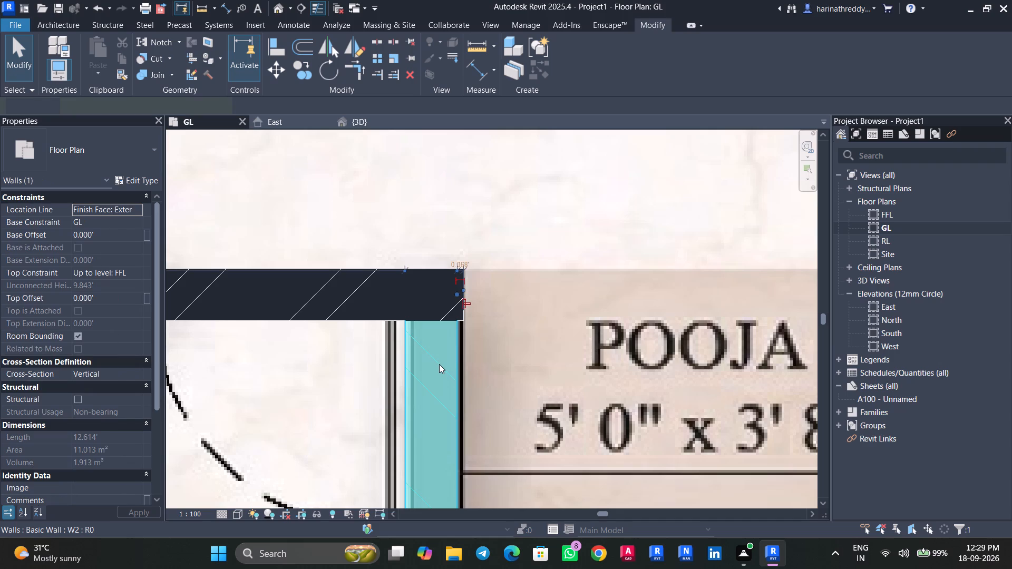
pyautogui.press('Right')
pyautogui.press('Right')
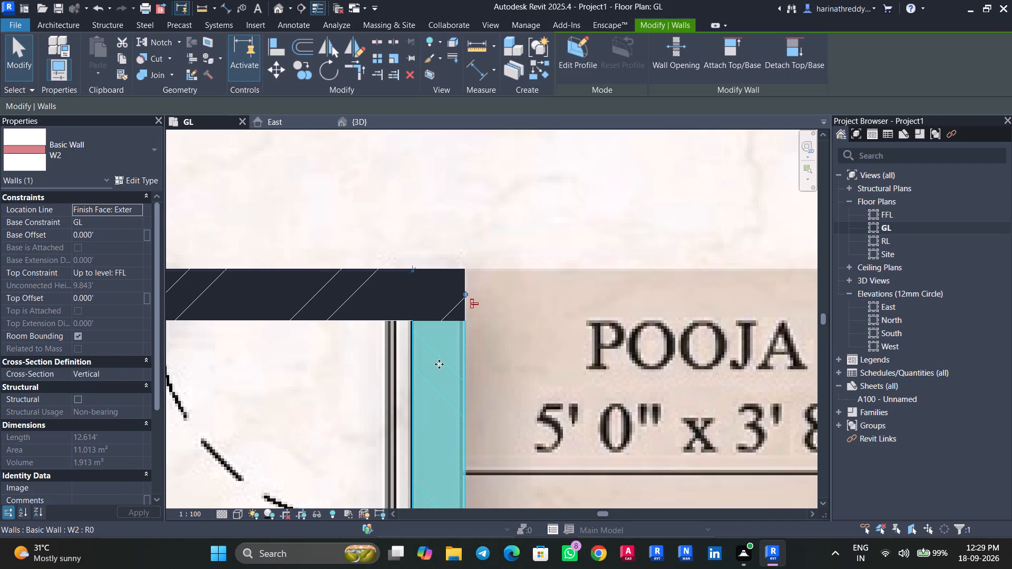
pyautogui.press('Left')
pyautogui.press('Escape')
pyautogui.click(447, 289)
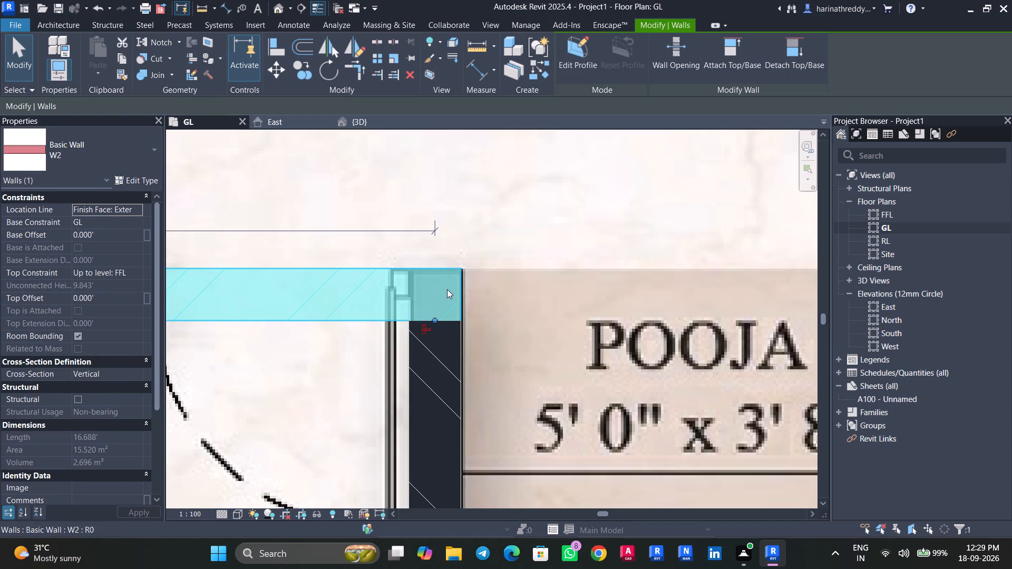
pyautogui.press('Right')
pyautogui.press('Escape')
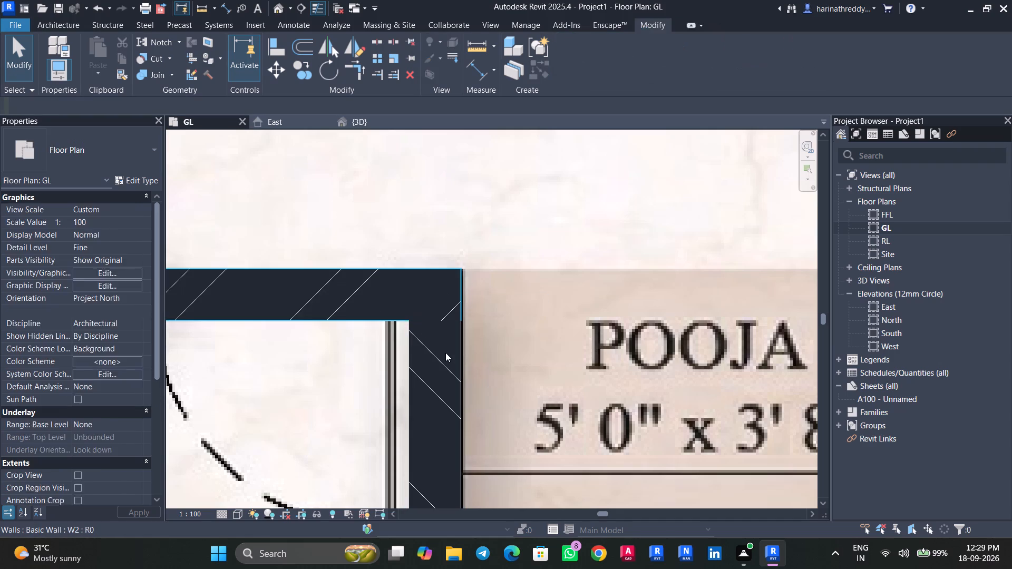
pyautogui.click(445, 352)
pyautogui.press('Right')
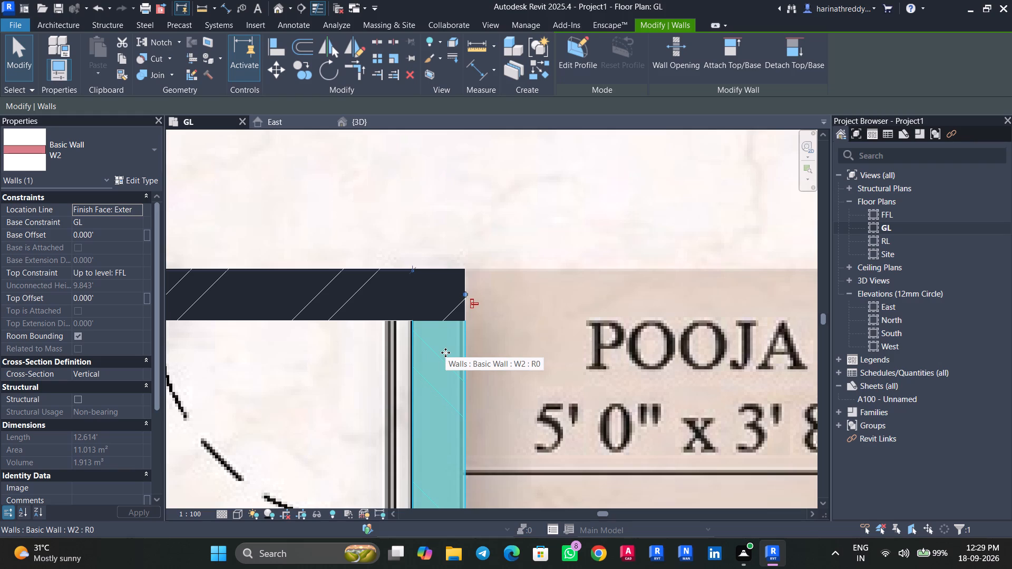
pyautogui.press('Left')
# Draw a matching W2 wall from the outer wall up between Toilet-2/Pooja and the utility/kitchen, about 12.868' long.
pyautogui.scroll(-3, 445, 356)
pyautogui.scroll(1, 445, 357)
pyautogui.scroll(-4, 445, 357)
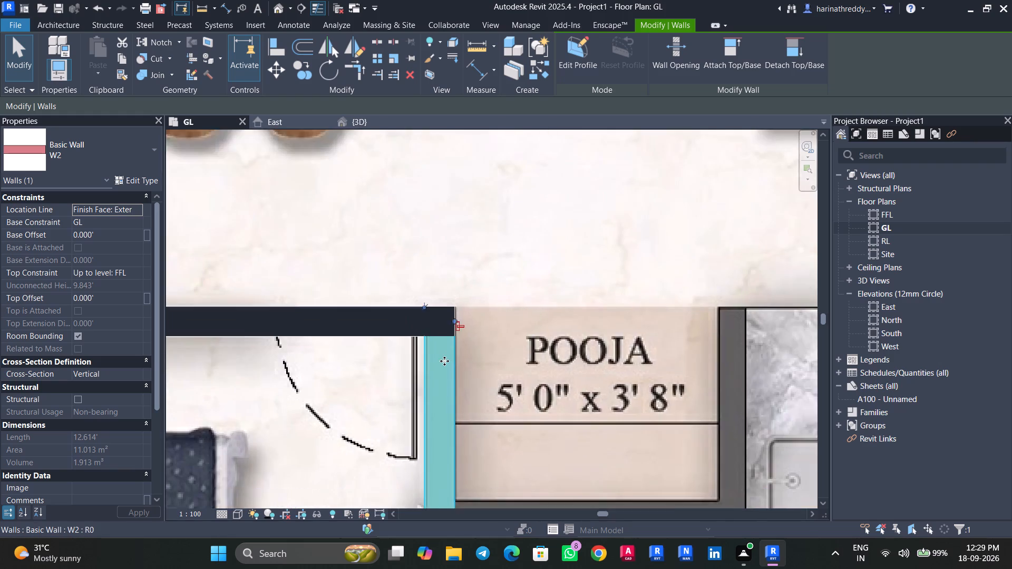
pyautogui.scroll(-6, 444, 361)
pyautogui.moveTo(462, 390); pyautogui.dragTo(439, 253, button='middle')
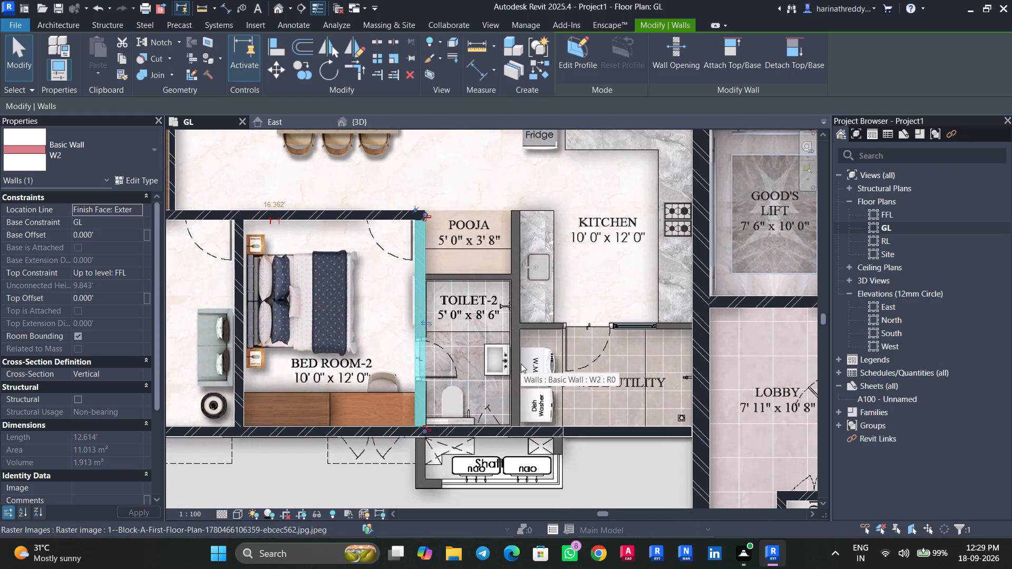
pyautogui.write('CS')
pyautogui.scroll(11, 515, 423)
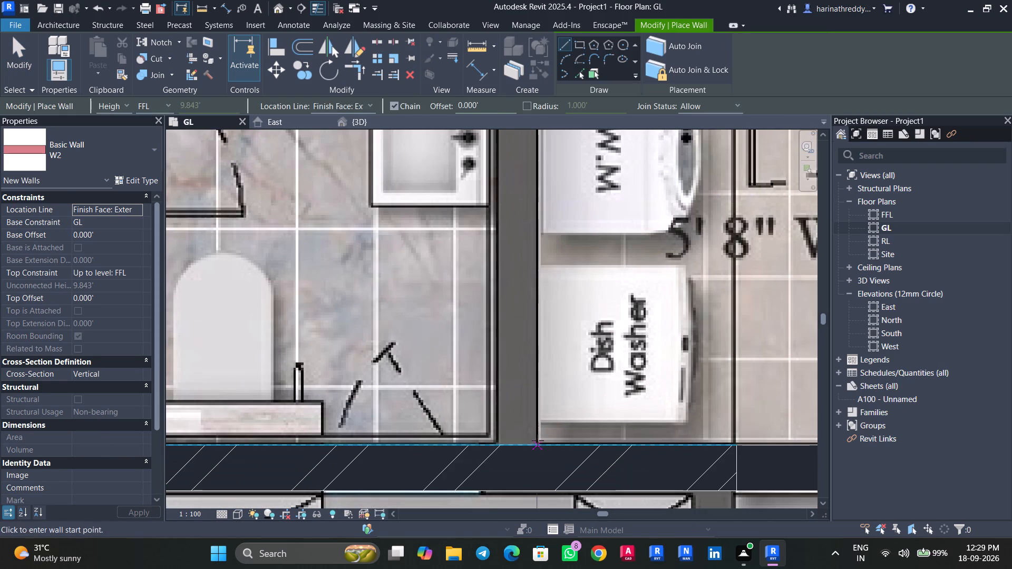
pyautogui.click(538, 443)
pyautogui.press('space')
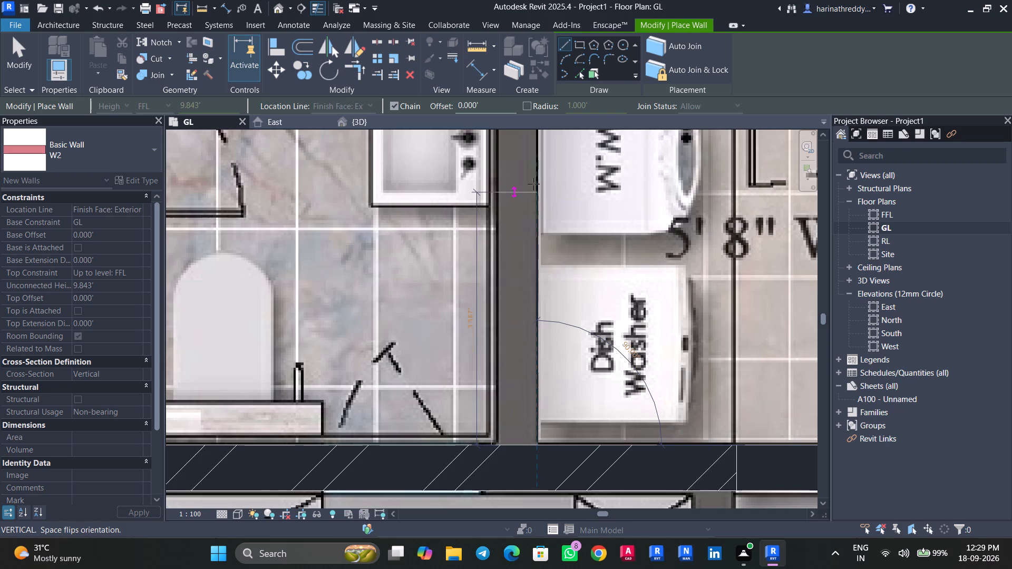
pyautogui.moveTo(533, 184); pyautogui.dragTo(522, 558, button='middle')
pyautogui.moveTo(534, 176); pyautogui.dragTo(475, 512, button='middle')
pyautogui.scroll(1, 475, 512)
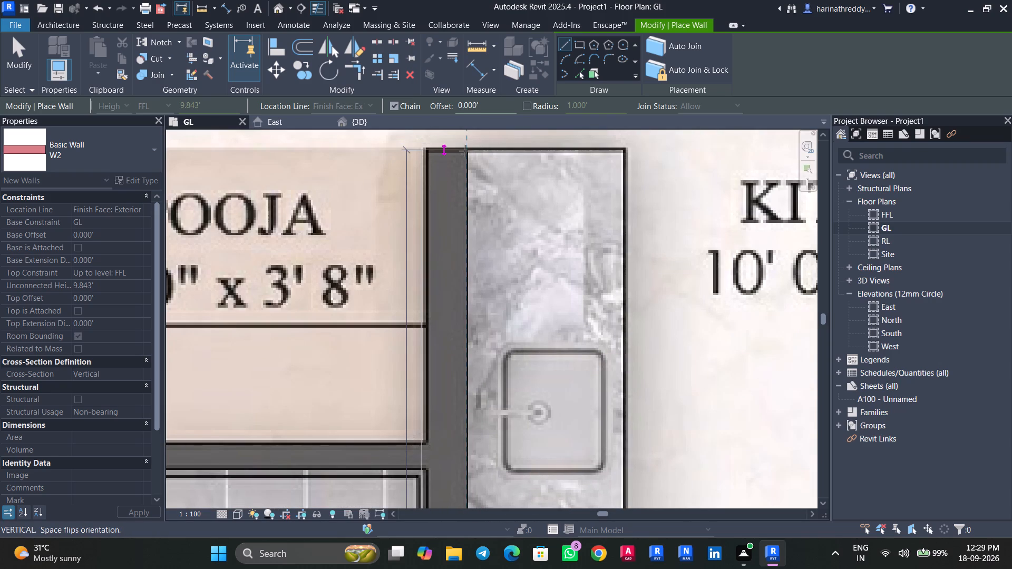
pyautogui.click(465, 151)
pyautogui.press('Escape')
pyautogui.press('Escape')
# Nudge the new wall between Pooja and the kitchen slightly sideways to line up with the plan image.
pyautogui.click(444, 234)
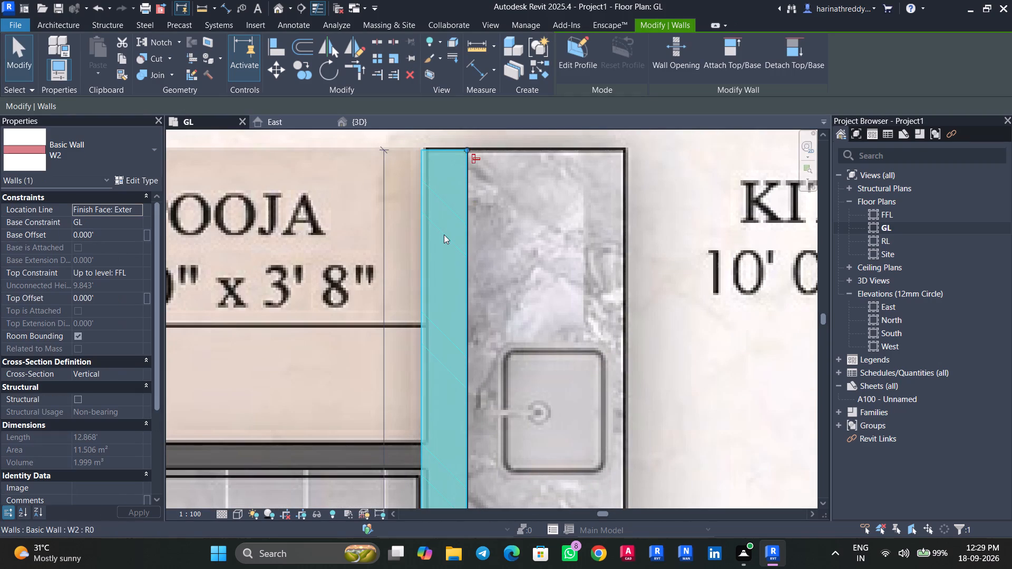
pyautogui.scroll(-3, 444, 234)
pyautogui.press('Right')
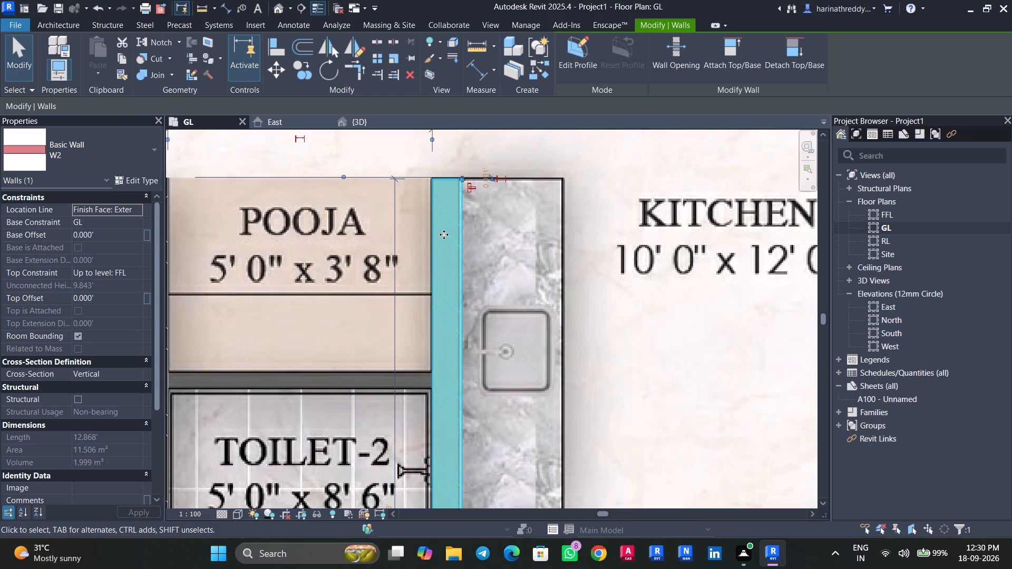
pyautogui.press('Left')
pyautogui.press('Right')
pyautogui.scroll(3, 434, 243)
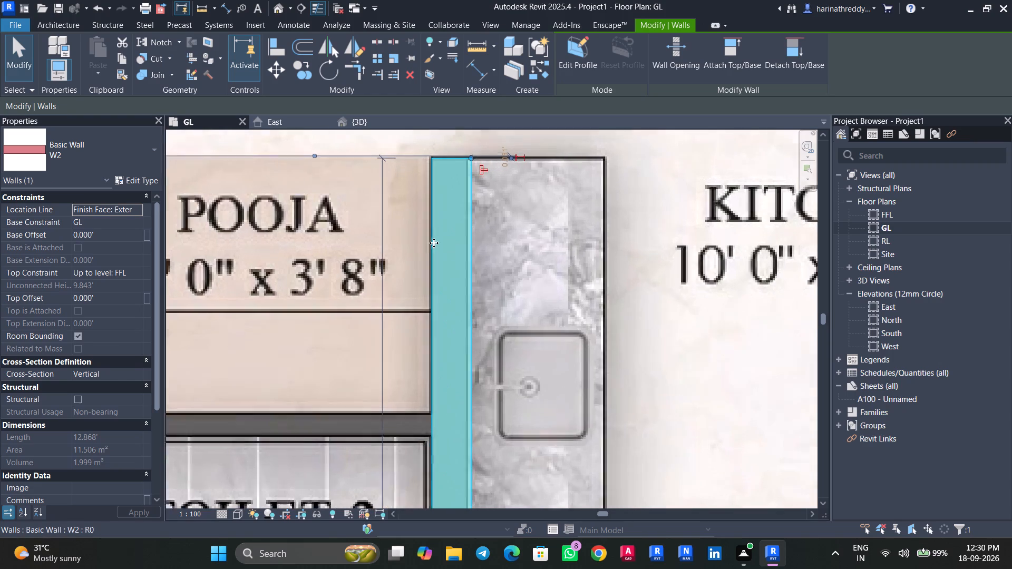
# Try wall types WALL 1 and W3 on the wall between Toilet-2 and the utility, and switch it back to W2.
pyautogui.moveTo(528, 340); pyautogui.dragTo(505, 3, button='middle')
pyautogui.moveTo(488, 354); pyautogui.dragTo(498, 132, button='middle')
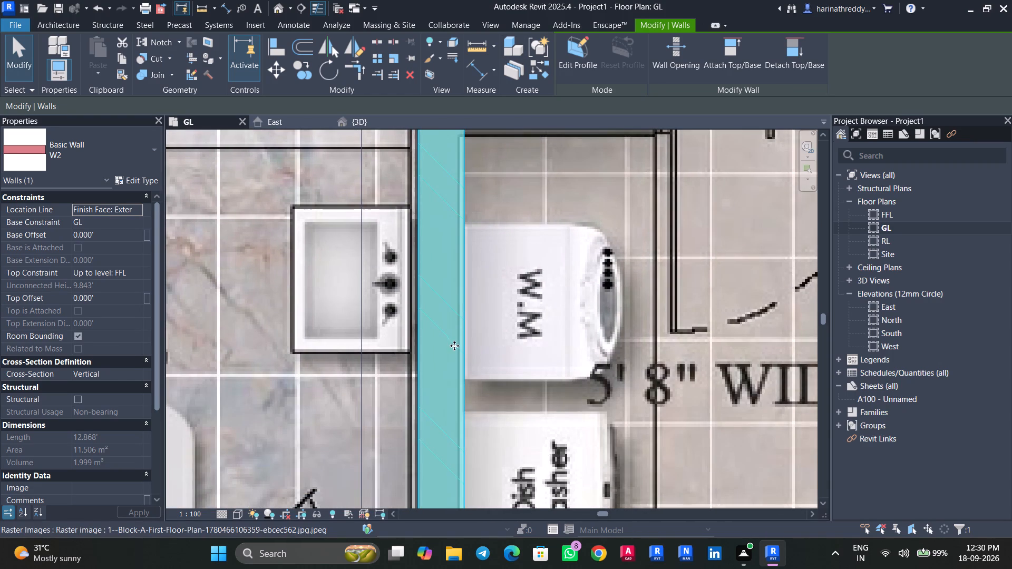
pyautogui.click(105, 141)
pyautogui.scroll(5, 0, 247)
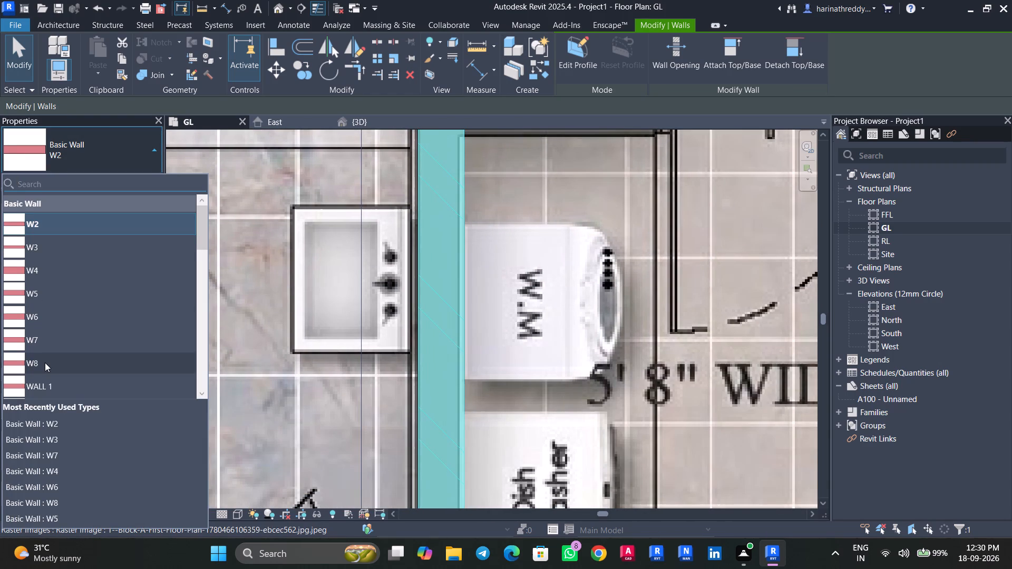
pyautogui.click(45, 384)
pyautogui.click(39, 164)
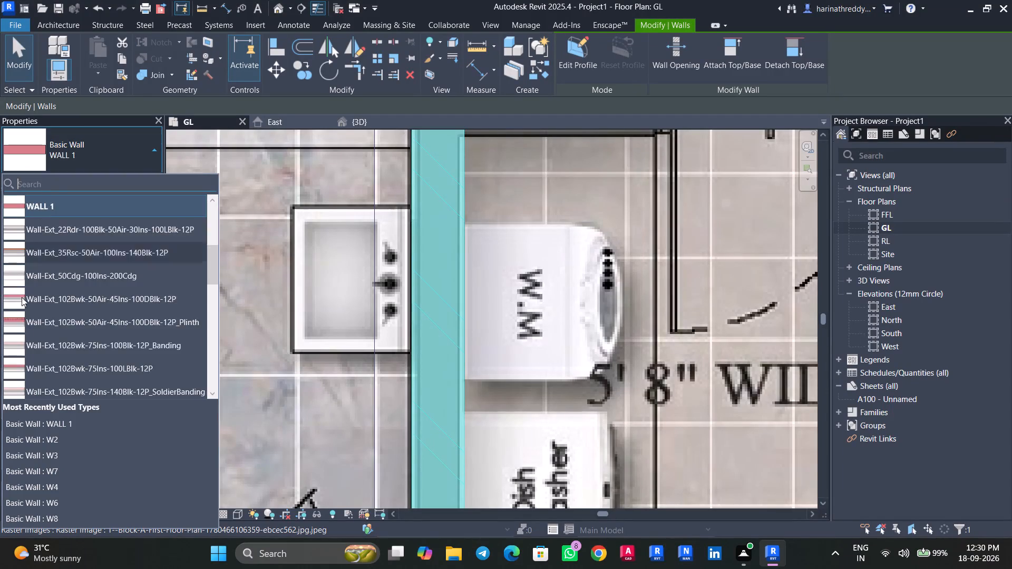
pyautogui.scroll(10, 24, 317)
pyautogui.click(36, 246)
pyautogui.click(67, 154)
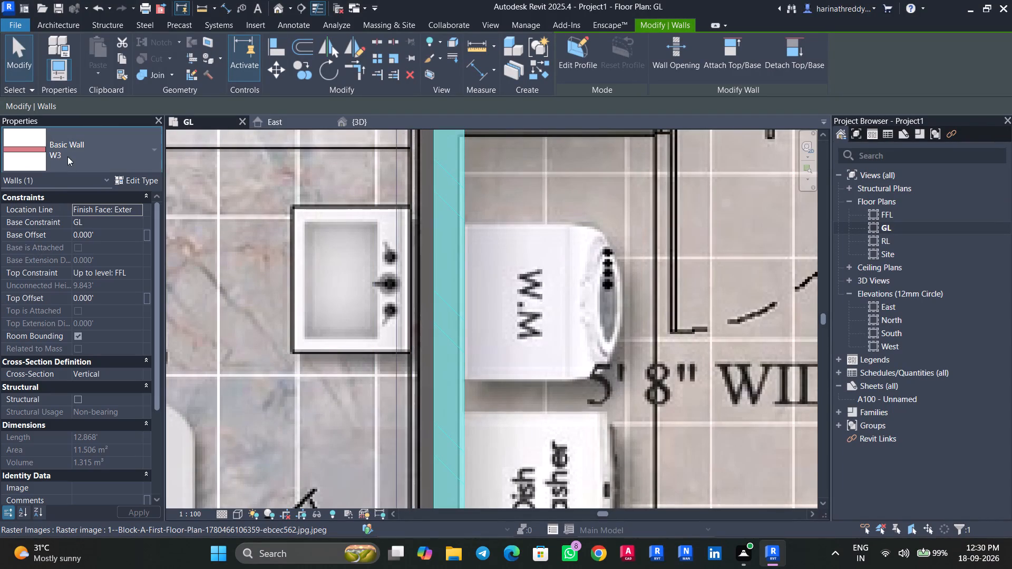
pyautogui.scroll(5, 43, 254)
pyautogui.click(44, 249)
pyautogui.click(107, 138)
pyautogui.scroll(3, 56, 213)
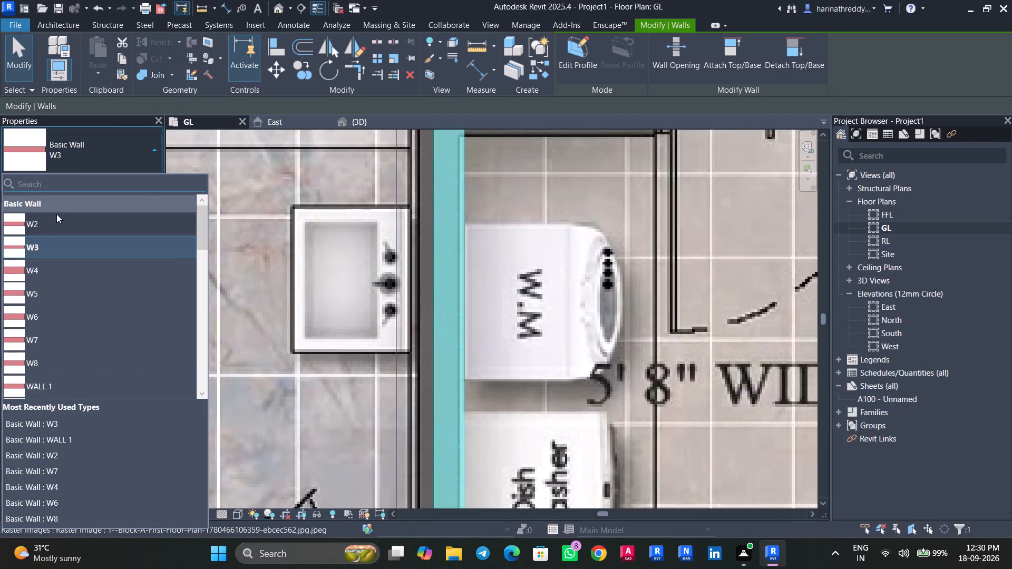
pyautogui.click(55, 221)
# Fine-adjust the Toilet-2/kitchen wall sideways and shift it slightly up to the traced end beside the kitchen counter, about 12.889' long.
pyautogui.press('Left')
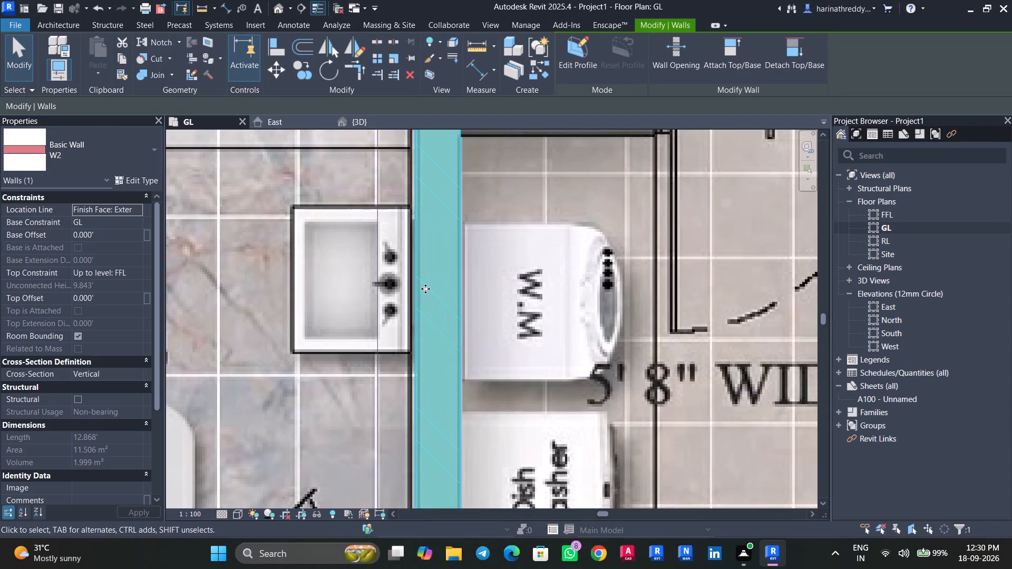
pyautogui.scroll(-3, 425, 289)
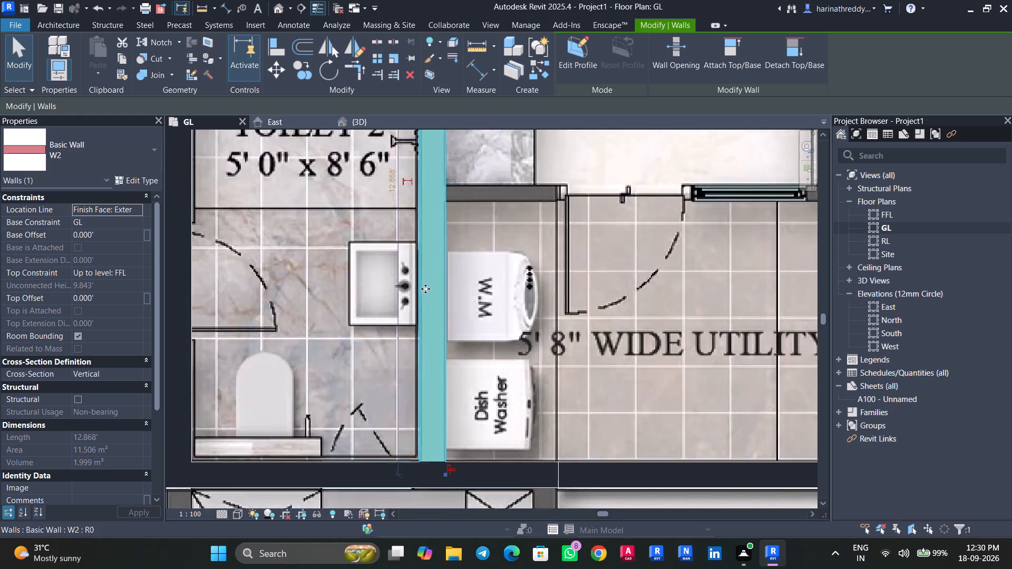
pyautogui.scroll(-4, 425, 289)
pyautogui.moveTo(458, 186); pyautogui.dragTo(517, 440, button='middle')
pyautogui.scroll(10, 501, 272)
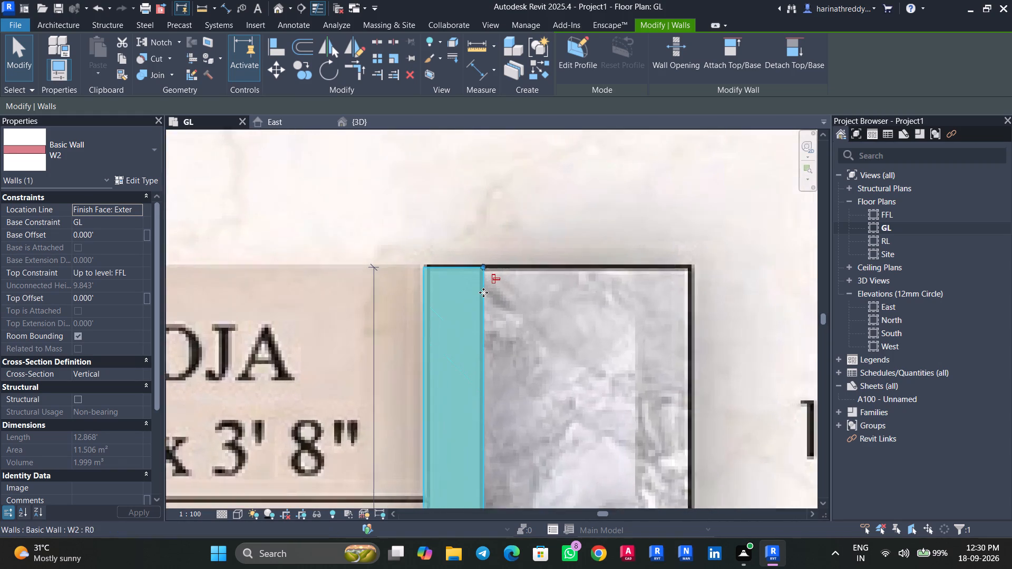
pyautogui.scroll(1, 483, 292)
pyautogui.press('Up')
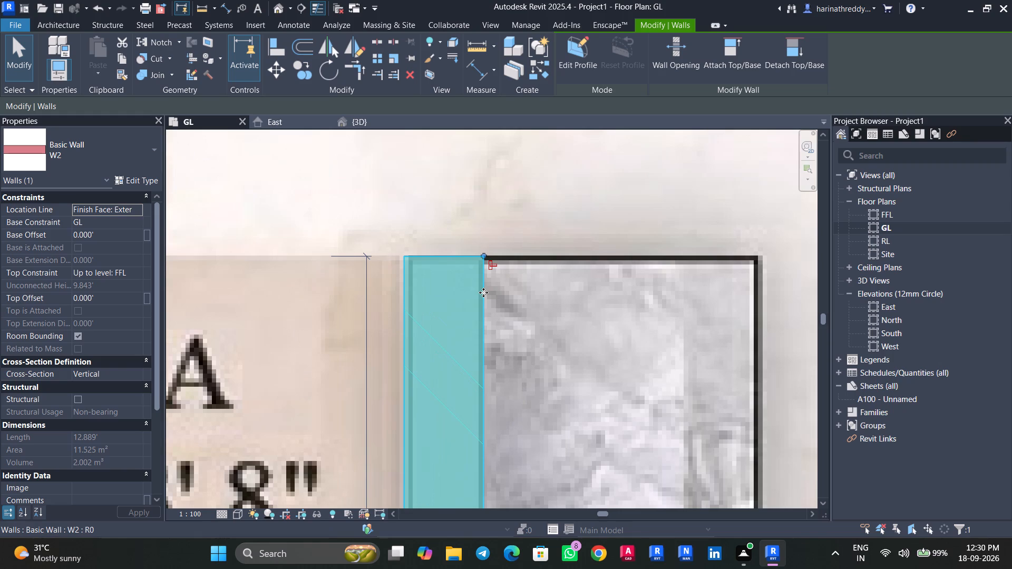
pyautogui.press('Right')
pyautogui.scroll(-6, 483, 292)
pyautogui.scroll(1, 483, 298)
pyautogui.scroll(-1, 483, 298)
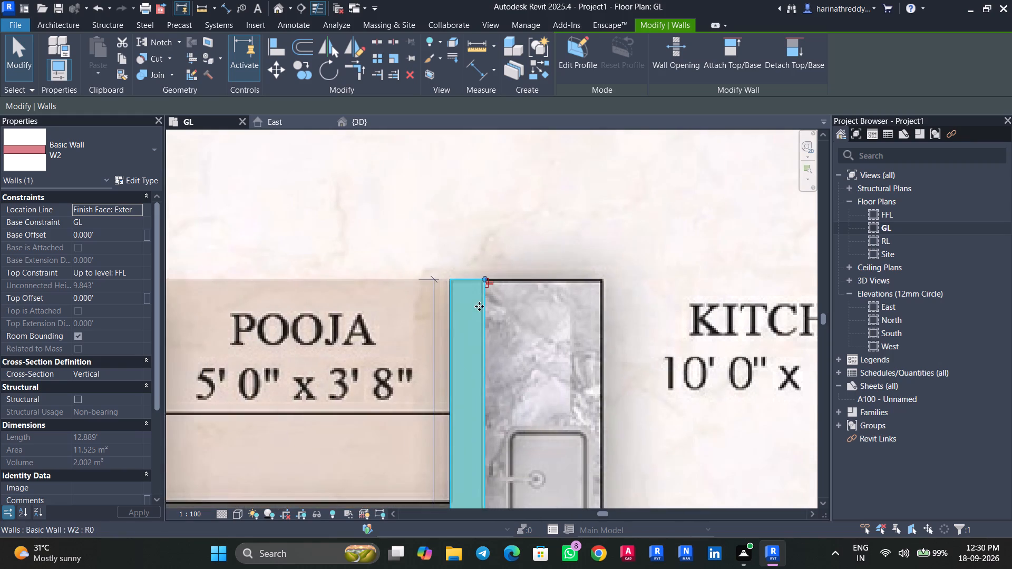
# Draw a W3 wall between Pooja and Toilet-2, spanning the two W2 side walls, about 5.583' long.
pyautogui.moveTo(493, 336); pyautogui.dragTo(508, 176, button='middle')
pyautogui.moveTo(499, 305); pyautogui.dragTo(528, 248, button='middle')
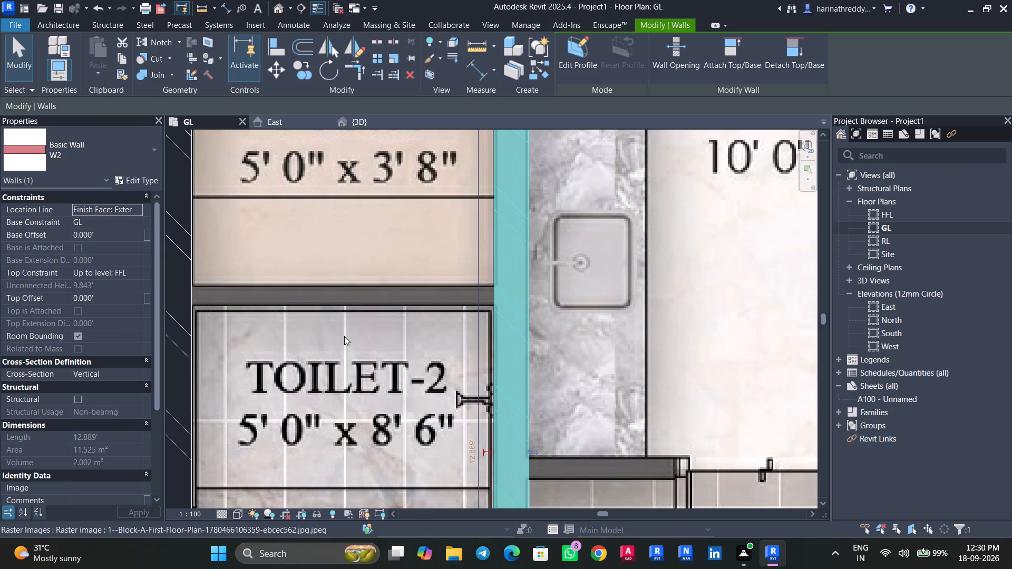
pyautogui.press('Escape')
pyautogui.write('WA')
pyautogui.click(103, 151)
pyautogui.scroll(1, 42, 238)
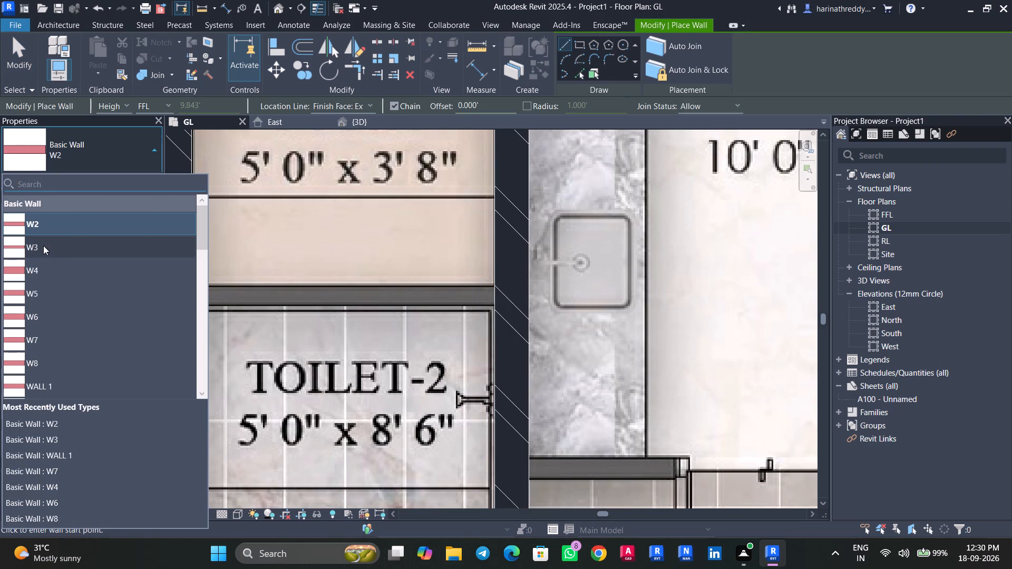
pyautogui.click(43, 246)
pyautogui.scroll(5, 499, 276)
pyautogui.click(489, 295)
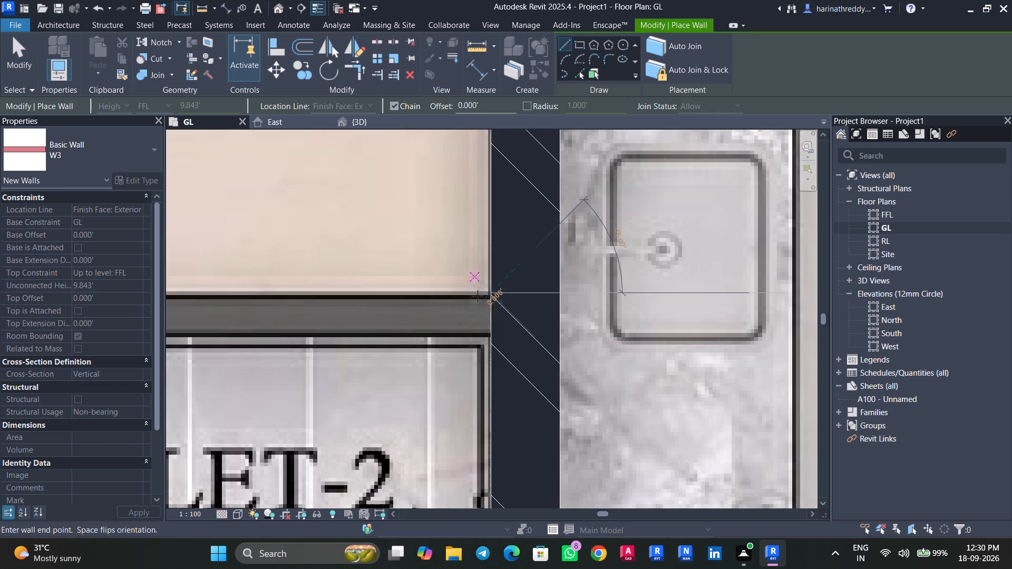
pyautogui.press('space')
pyautogui.moveTo(381, 292); pyautogui.dragTo(724, 293, button='middle')
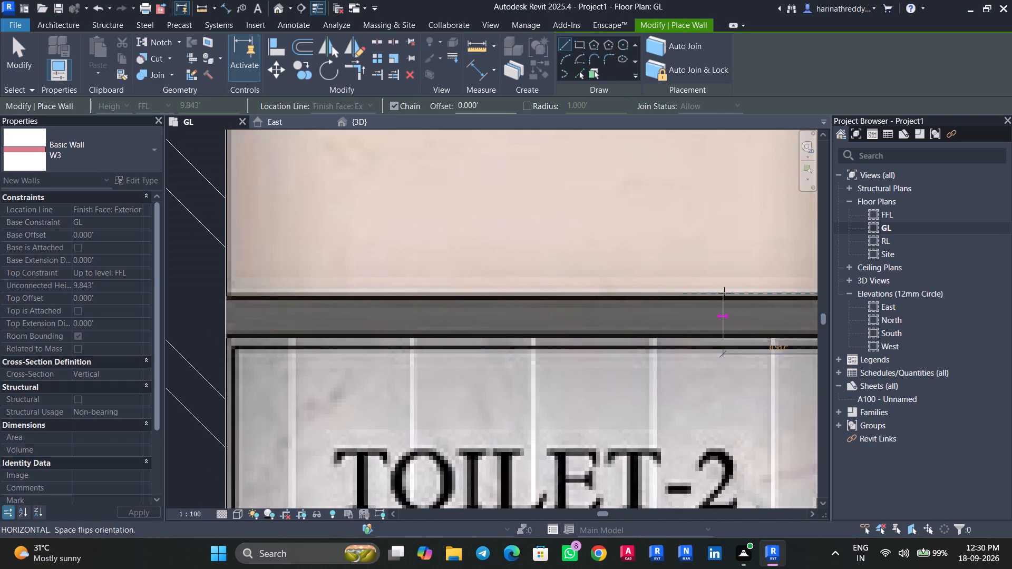
pyautogui.moveTo(537, 295); pyautogui.dragTo(737, 294, button='middle')
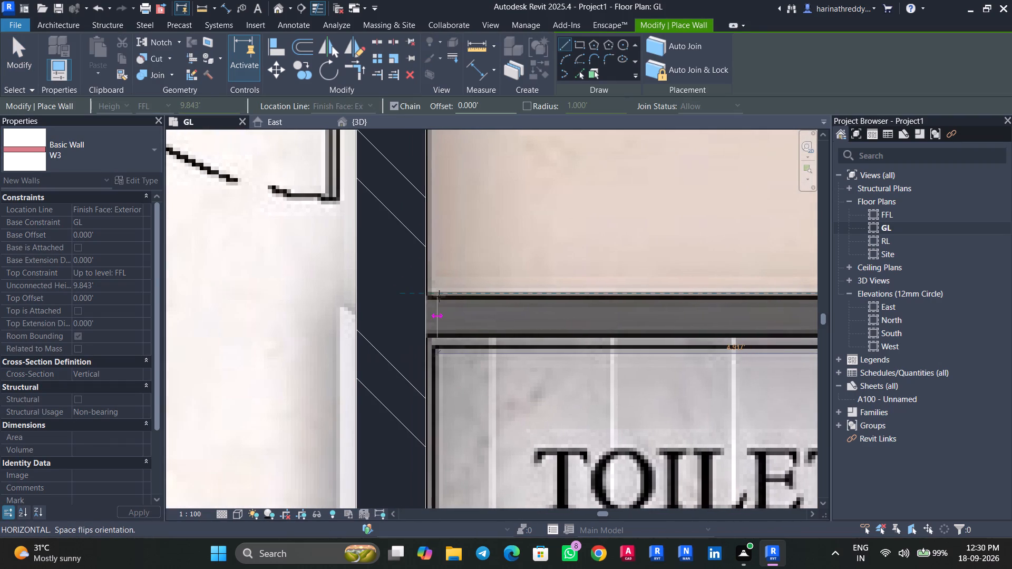
pyautogui.click(427, 294)
pyautogui.press('Escape')
pyautogui.press('Escape')
pyautogui.click(473, 303)
pyautogui.moveTo(534, 319); pyautogui.dragTo(329, 356, button='middle')
pyautogui.moveTo(535, 403); pyautogui.dragTo(270, 399, button='middle')
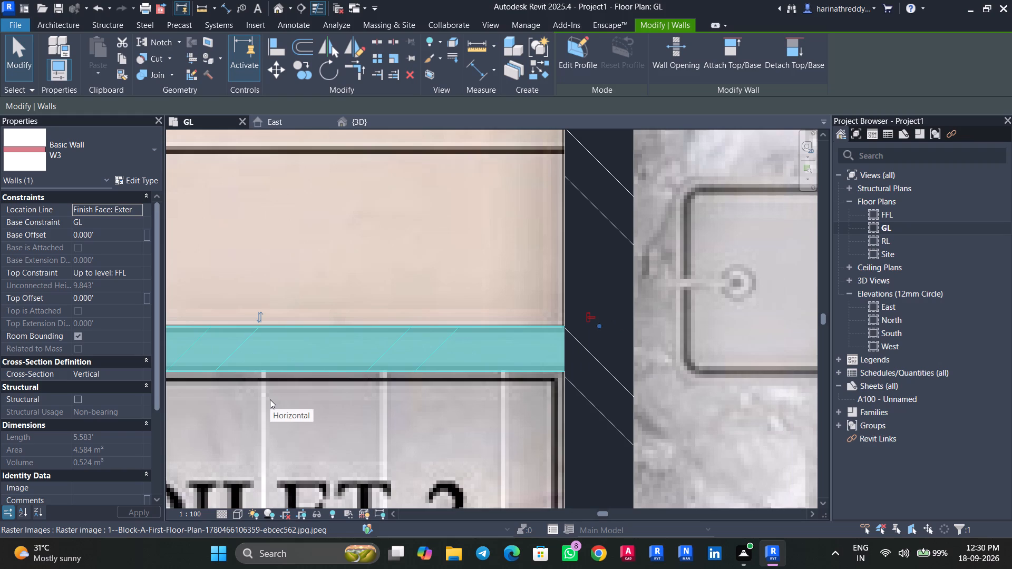
# Draw a matching W3 wall between the kitchen and the utility, from the lift-side wall to the Toilet-2 wall, about 10.779' long.
pyautogui.scroll(-8, 272, 393)
pyautogui.moveTo(306, 436); pyautogui.dragTo(522, 211, button='middle')
pyautogui.scroll(-3, 512, 300)
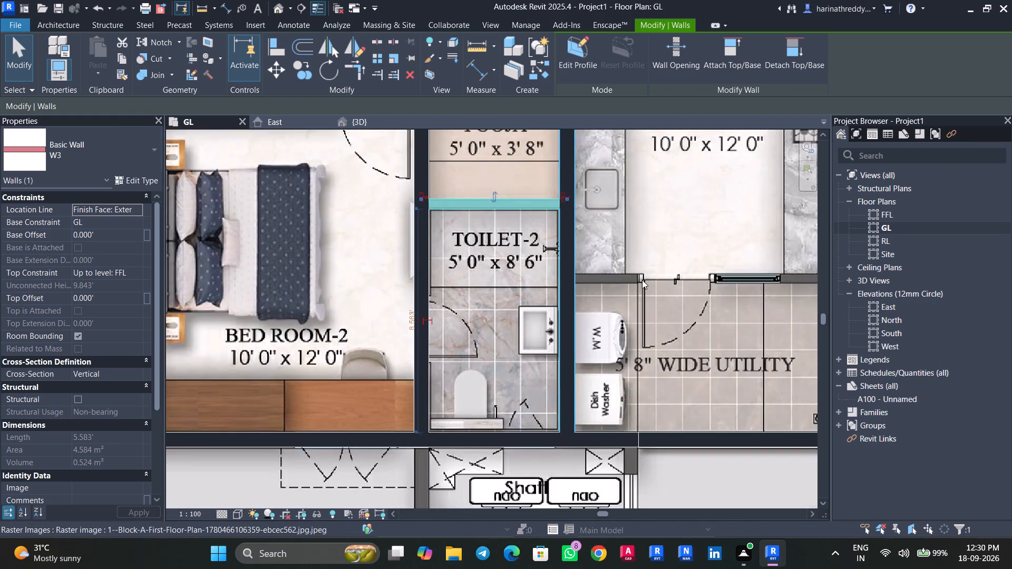
pyautogui.moveTo(636, 283); pyautogui.dragTo(424, 336, button='middle')
pyautogui.press('c')
pyautogui.press('s')
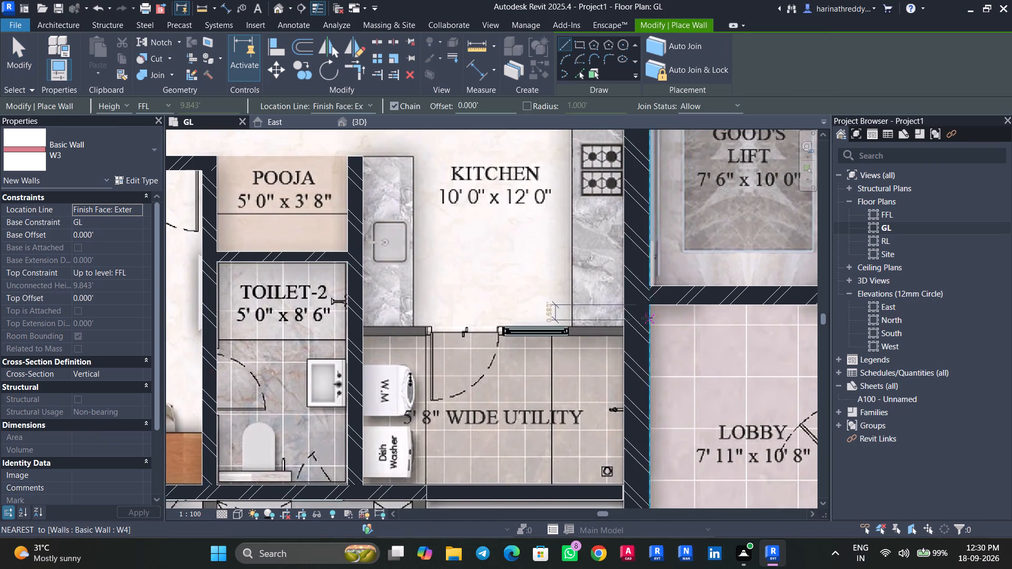
pyautogui.scroll(7, 645, 317)
pyautogui.click(595, 338)
pyautogui.press('space')
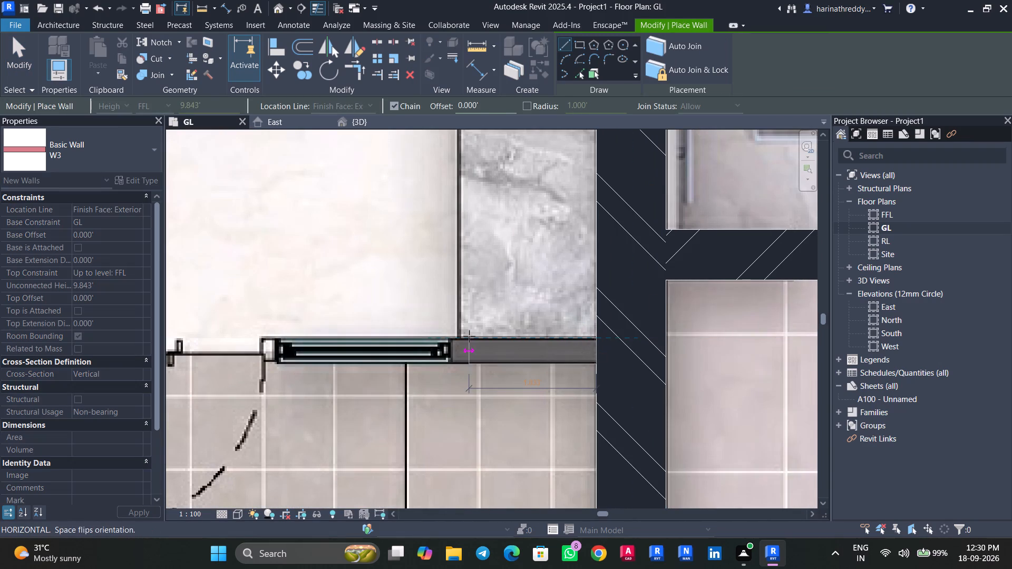
pyautogui.moveTo(468, 337); pyautogui.dragTo(644, 345, button='middle')
pyautogui.scroll(1, 644, 345)
pyautogui.moveTo(391, 371); pyautogui.dragTo(655, 356, button='middle')
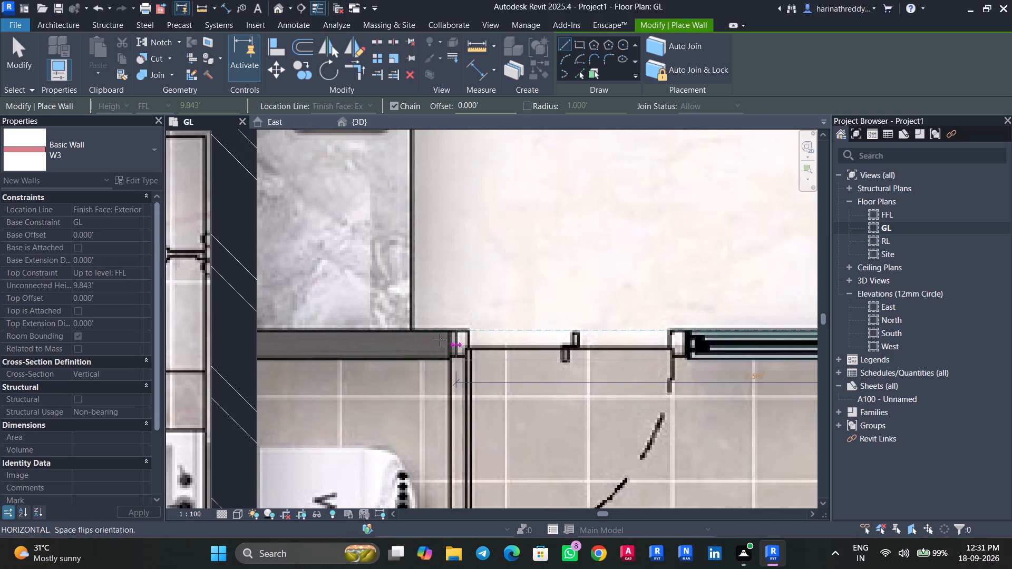
pyautogui.moveTo(390, 331); pyautogui.dragTo(546, 344, button='middle')
pyautogui.scroll(4, 421, 346)
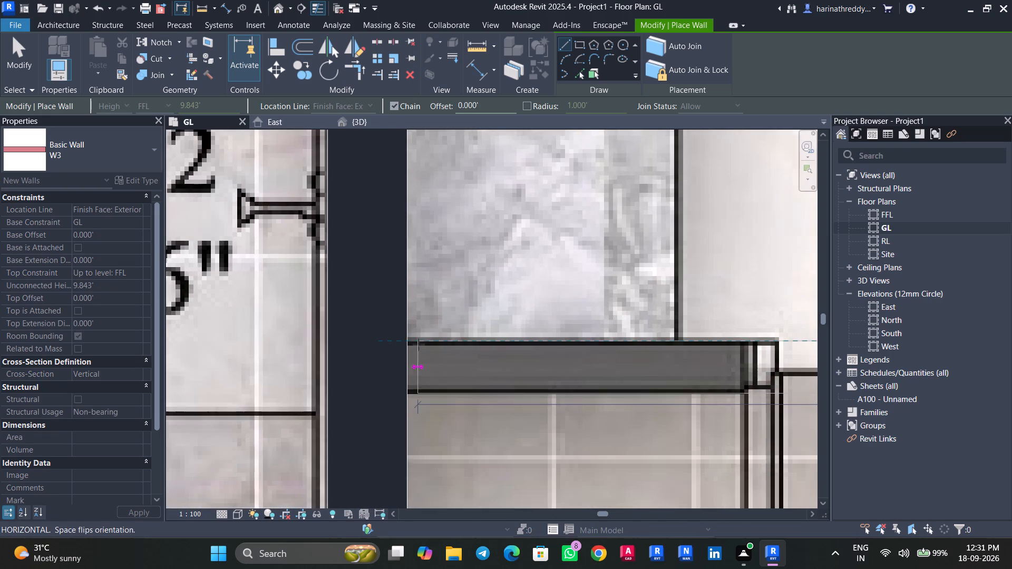
pyautogui.click(409, 342)
pyautogui.press('Escape')
pyautogui.press('Escape')
# Nudge the new kitchen/utility wall slightly up to line up with the plan image.
pyautogui.click(493, 351)
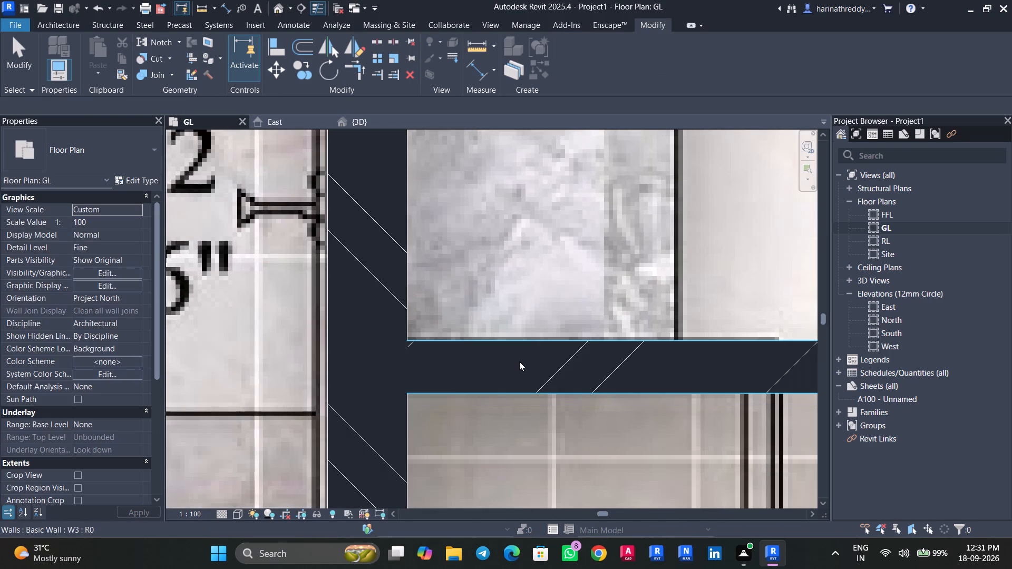
pyautogui.press('Escape')
pyautogui.click(576, 387)
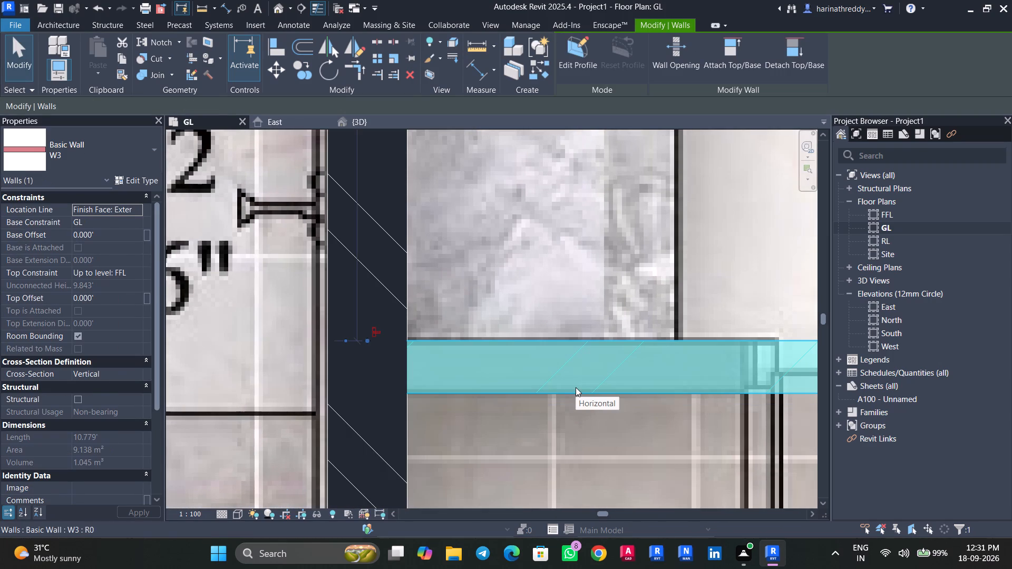
pyautogui.press('Up')
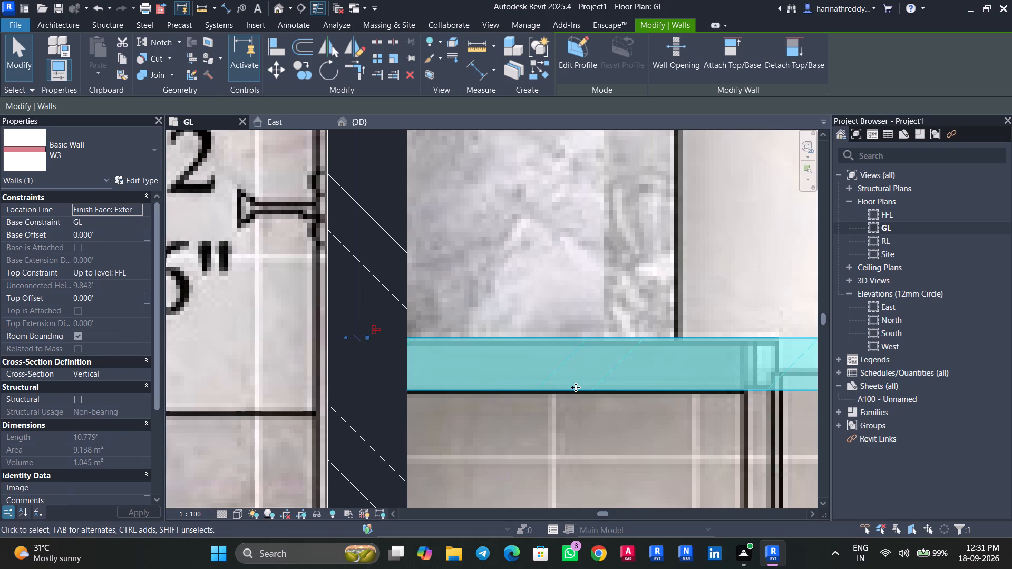
pyautogui.scroll(-5, 555, 395)
pyautogui.scroll(1, 553, 395)
pyautogui.scroll(-8, 552, 395)
pyautogui.moveTo(657, 427); pyautogui.dragTo(567, 370, button='middle')
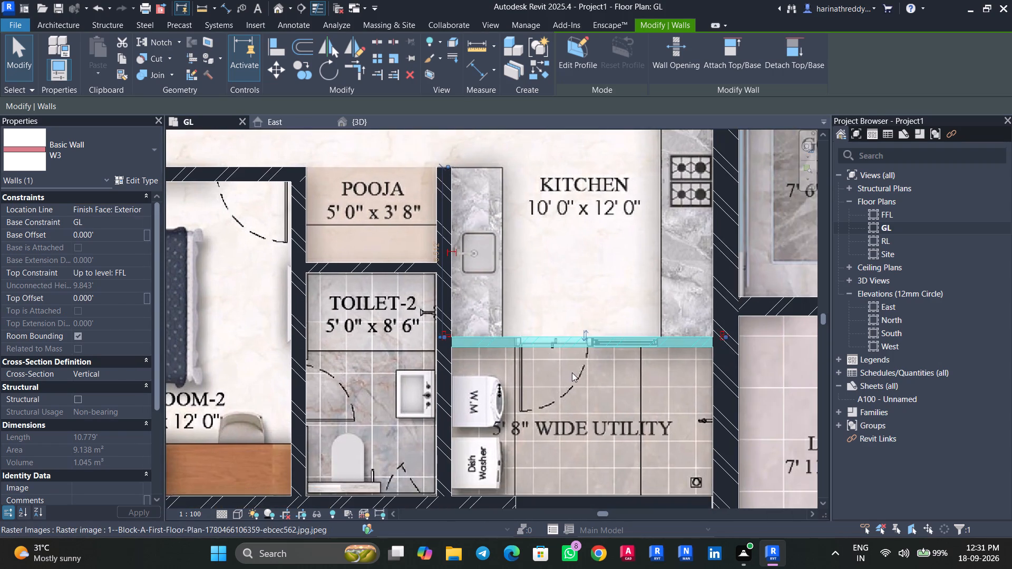
pyautogui.moveTo(582, 377); pyautogui.dragTo(580, 331, button='middle')
pyautogui.scroll(-5, 578, 347)
pyautogui.scroll(1, 578, 348)
pyautogui.scroll(-2, 578, 348)
pyautogui.press('Escape')
pyautogui.press('Escape')
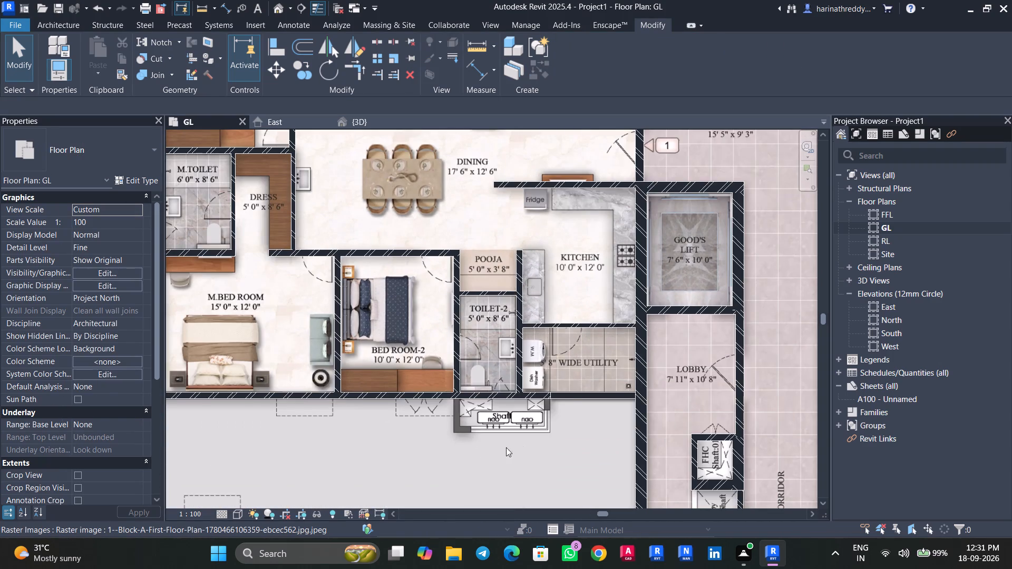
# Draw a W2 wall down the shaft's left side, from the outer wall below Toilet-2 to the shaft's bottom corner, about 3.327' long.
pyautogui.scroll(6, 475, 446)
pyautogui.write('WA')
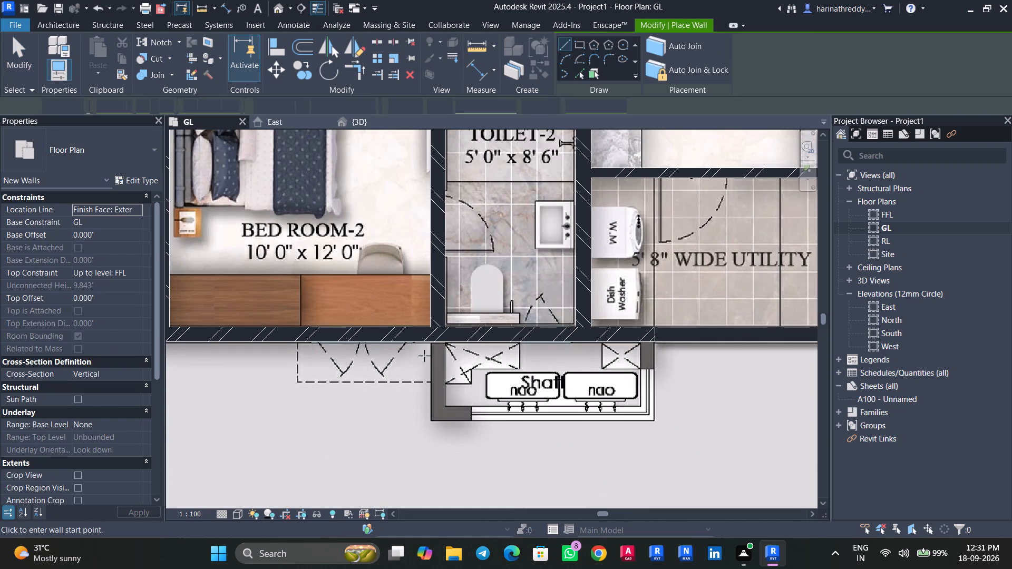
pyautogui.scroll(9, 425, 355)
pyautogui.click(436, 325)
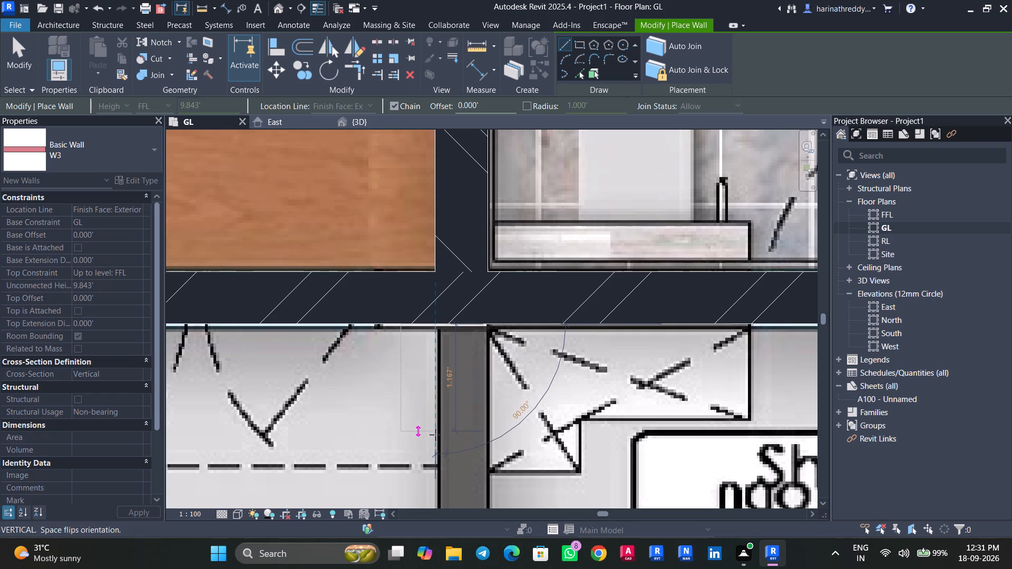
pyautogui.press('Escape')
pyautogui.click(100, 162)
pyautogui.scroll(3, 75, 263)
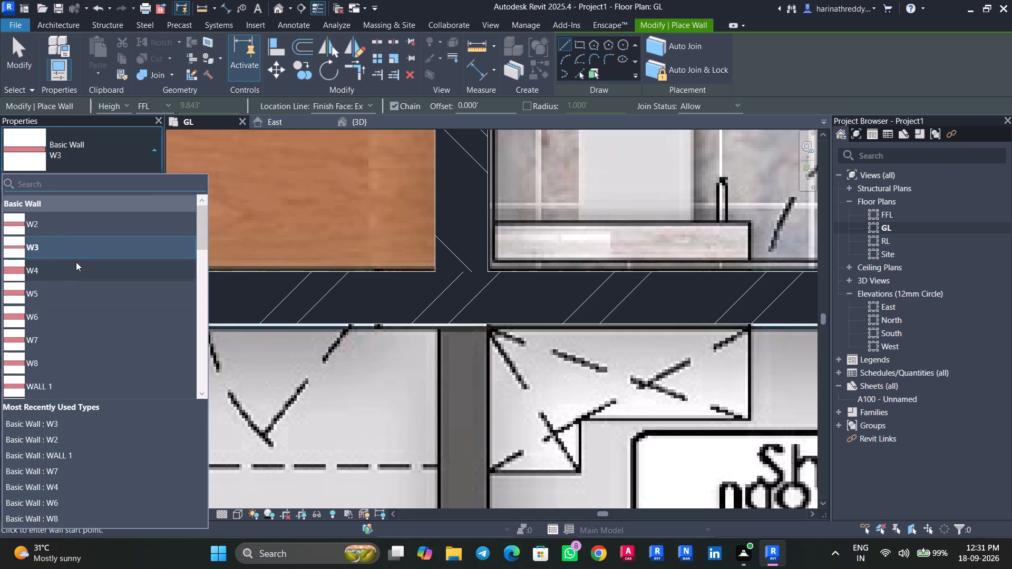
pyautogui.scroll(2, 76, 262)
pyautogui.click(55, 223)
pyautogui.click(438, 326)
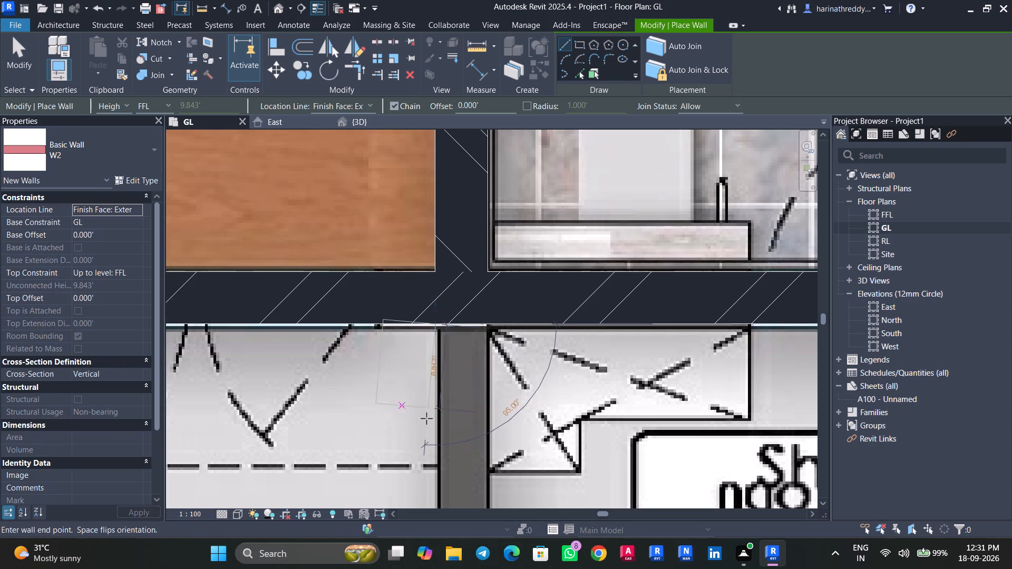
pyautogui.press('space')
pyautogui.moveTo(431, 429); pyautogui.dragTo(419, 225, button='middle')
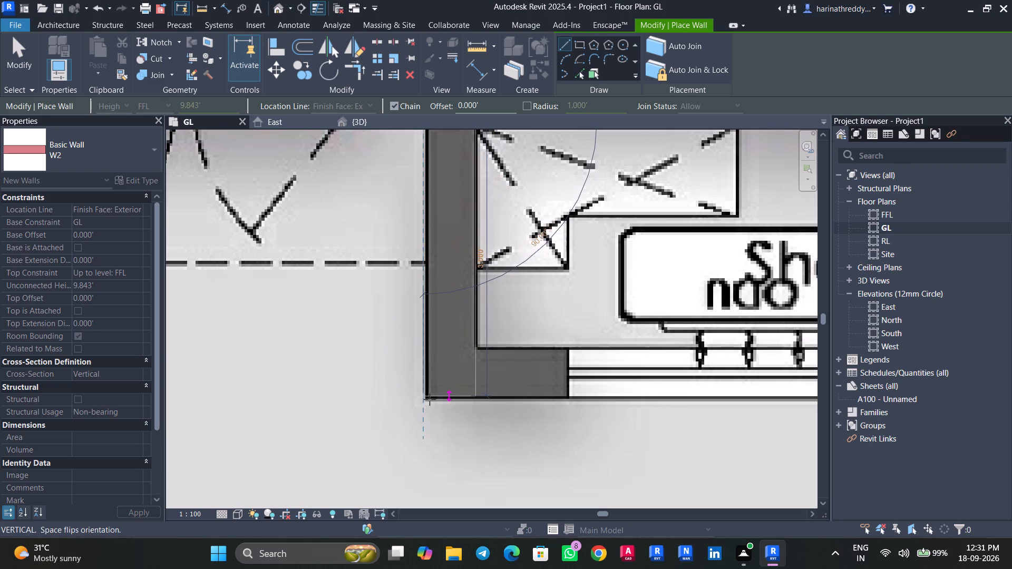
pyautogui.scroll(4, 431, 400)
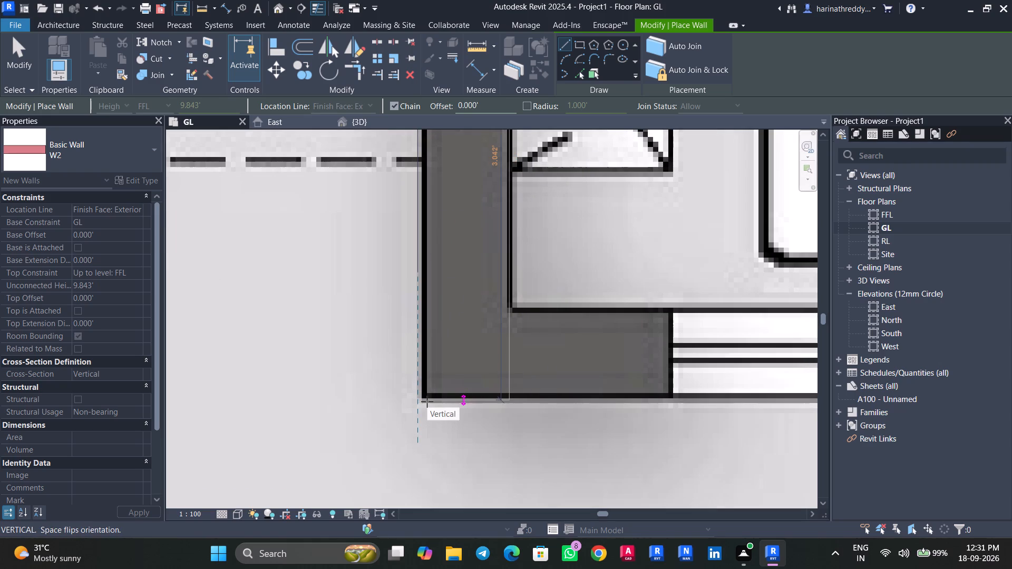
pyautogui.click(427, 401)
pyautogui.press('Escape')
pyautogui.press('Escape')
pyautogui.press('Escape')
# Nudge the shaft's left wall slightly to the right to line up with the plan image.
pyautogui.click(443, 332)
pyautogui.moveTo(452, 305); pyautogui.dragTo(373, 434, button='middle')
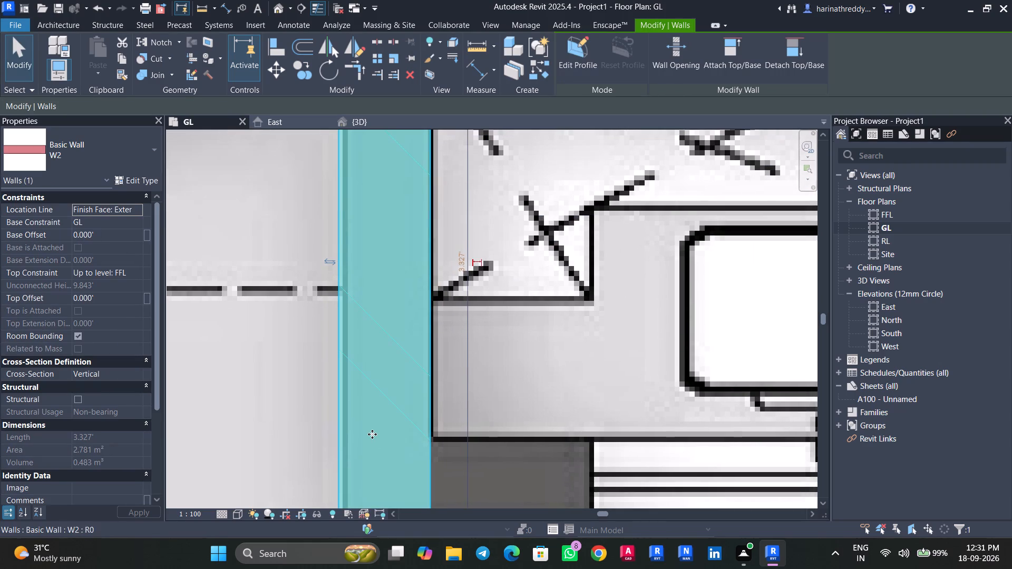
pyautogui.press('Right')
pyautogui.press('Escape')
# Draw a W2 wall down the shaft's right side, from the outer wall below the utility to the bottom corner, about 3.285' long.
pyautogui.press('w')
pyautogui.press('a')
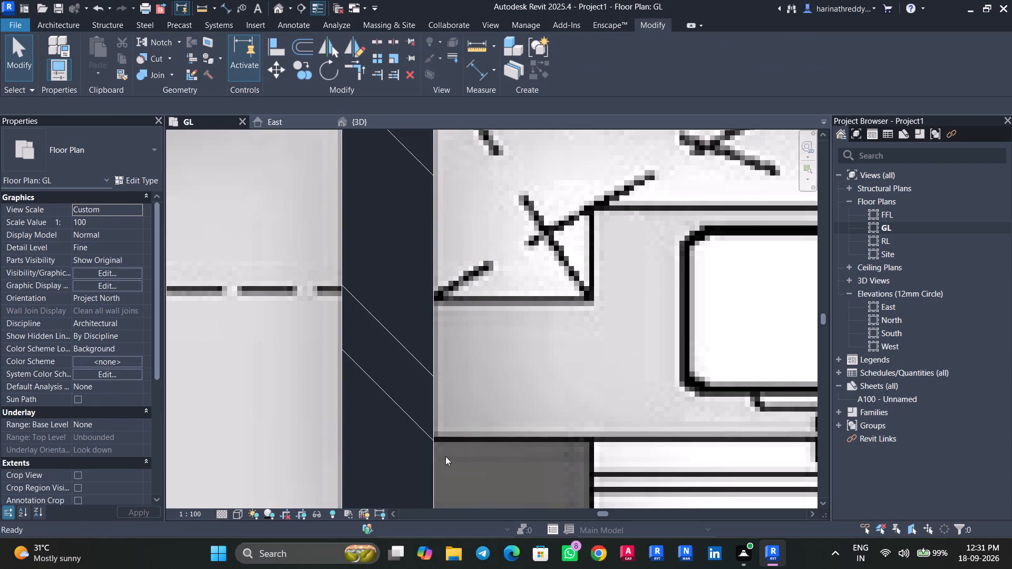
pyautogui.scroll(-2, 441, 450)
pyautogui.scroll(1, 441, 450)
pyautogui.scroll(-4, 441, 450)
pyautogui.moveTo(518, 447); pyautogui.dragTo(226, 423, button='middle')
pyautogui.scroll(-5, 357, 439)
pyautogui.scroll(3, 603, 309)
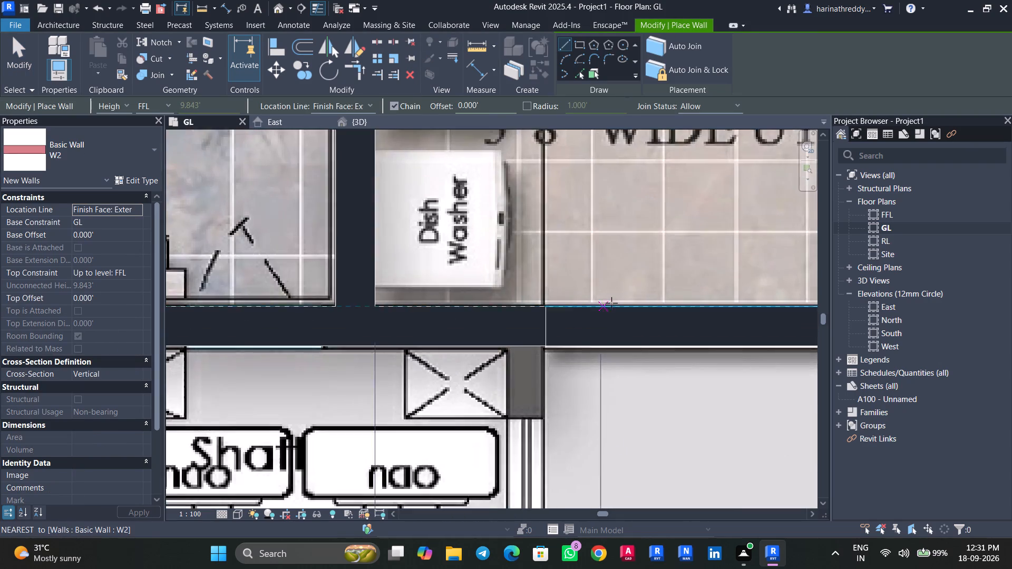
pyautogui.scroll(6, 611, 303)
pyautogui.click(494, 366)
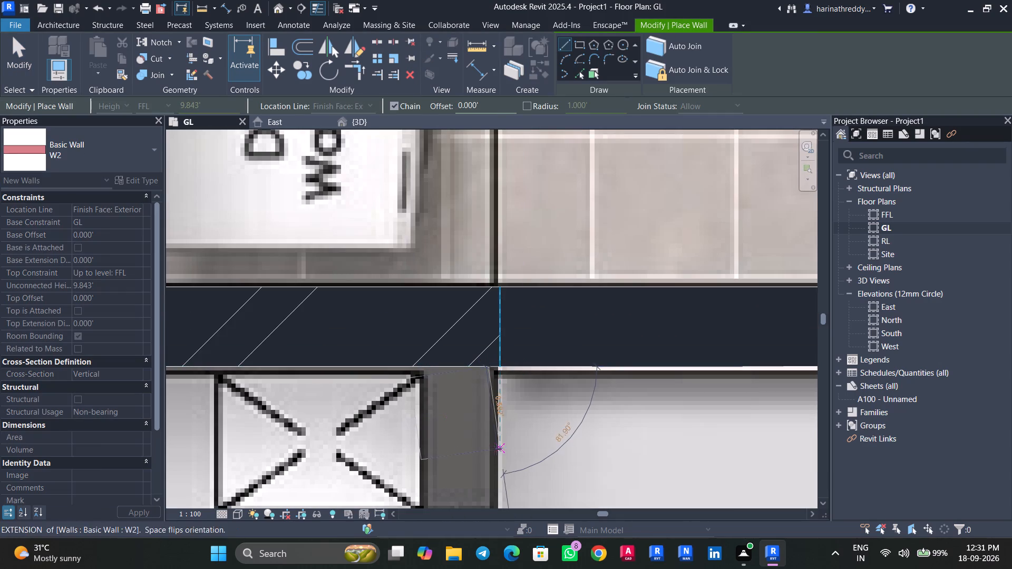
pyautogui.moveTo(490, 464); pyautogui.dragTo(483, 224, button='middle')
pyautogui.moveTo(472, 379); pyautogui.dragTo(472, 190, button='middle')
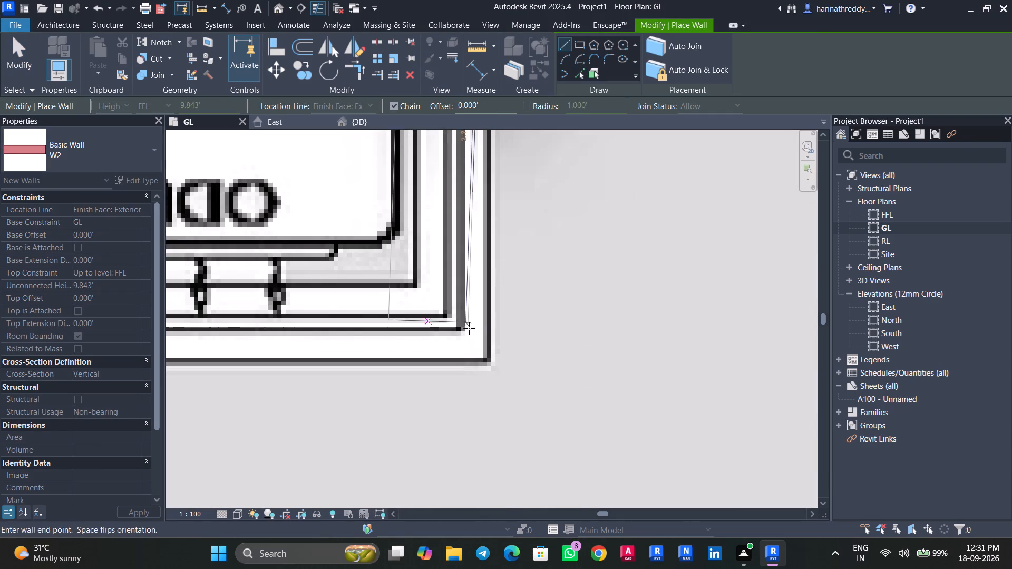
pyautogui.click(478, 357)
pyautogui.press('Escape')
pyautogui.press('Escape')
pyautogui.press('Escape')
# Nudge the shaft's right wall slightly to the right until it lines up with the plan image.
pyautogui.moveTo(452, 165); pyautogui.dragTo(456, 511, button='middle')
pyautogui.scroll(1, 462, 487)
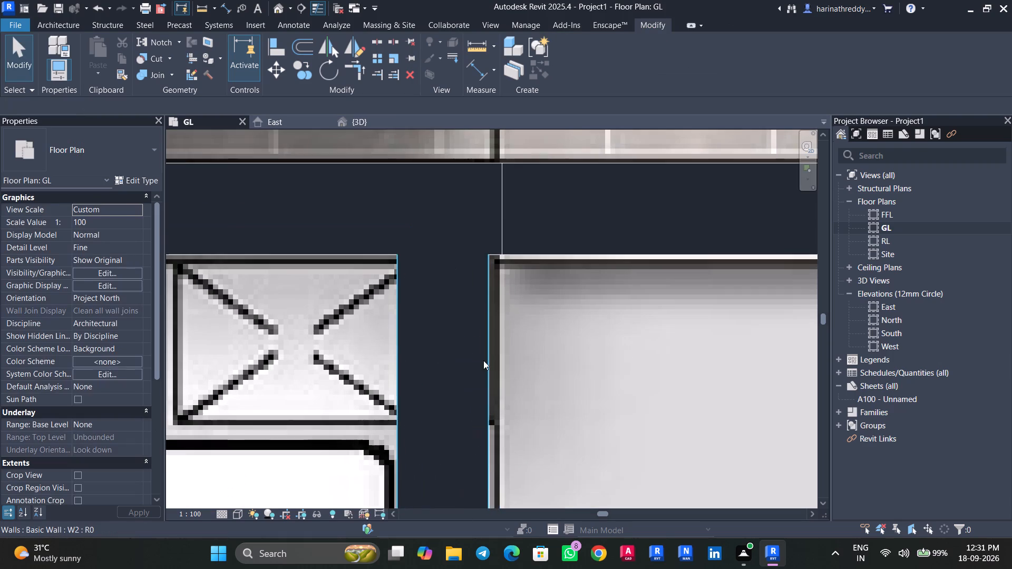
pyautogui.click(480, 357)
pyautogui.press('Right')
pyautogui.press('Right')
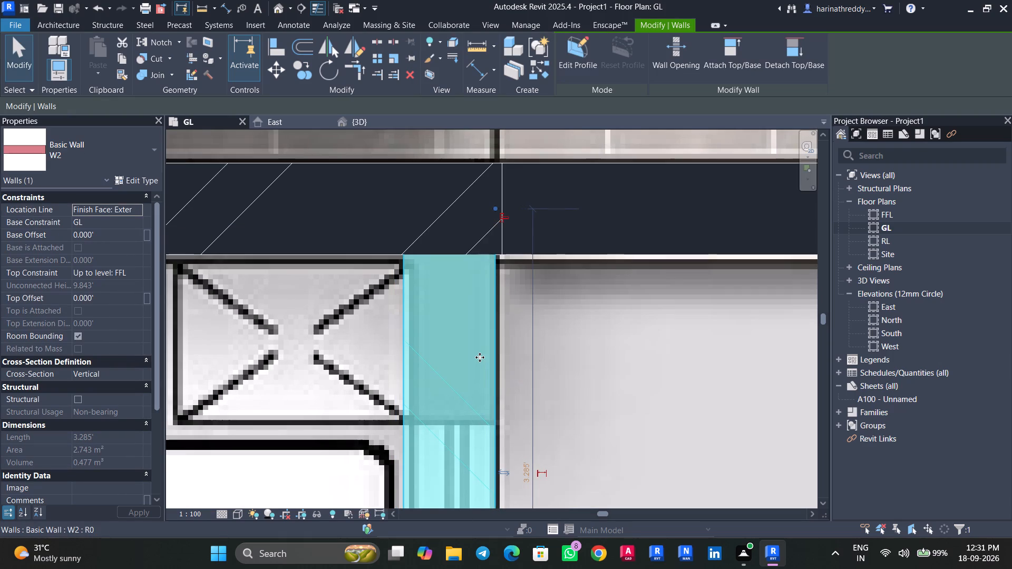
pyautogui.press('Right')
pyautogui.scroll(-6, 480, 356)
pyautogui.press('Escape')
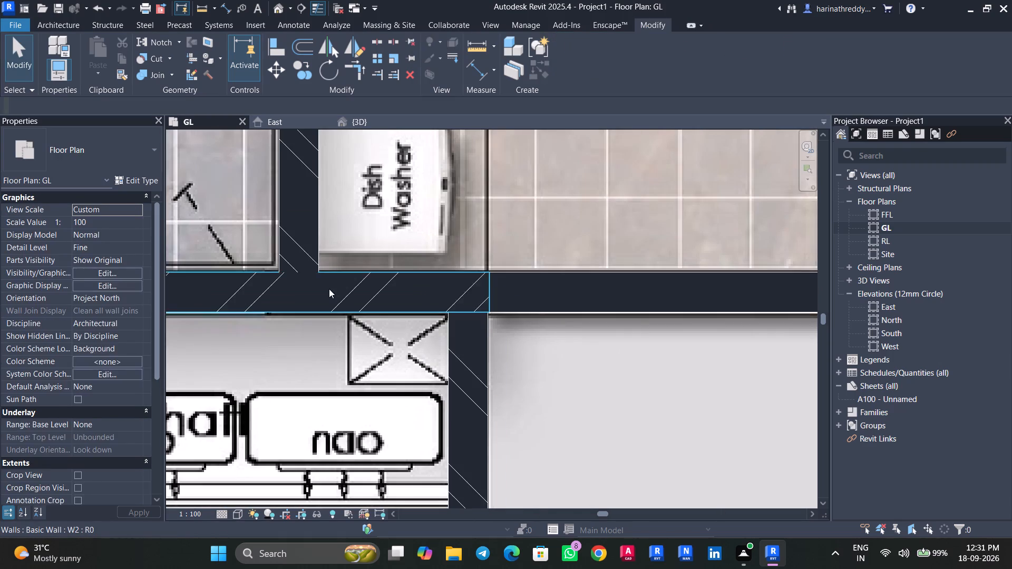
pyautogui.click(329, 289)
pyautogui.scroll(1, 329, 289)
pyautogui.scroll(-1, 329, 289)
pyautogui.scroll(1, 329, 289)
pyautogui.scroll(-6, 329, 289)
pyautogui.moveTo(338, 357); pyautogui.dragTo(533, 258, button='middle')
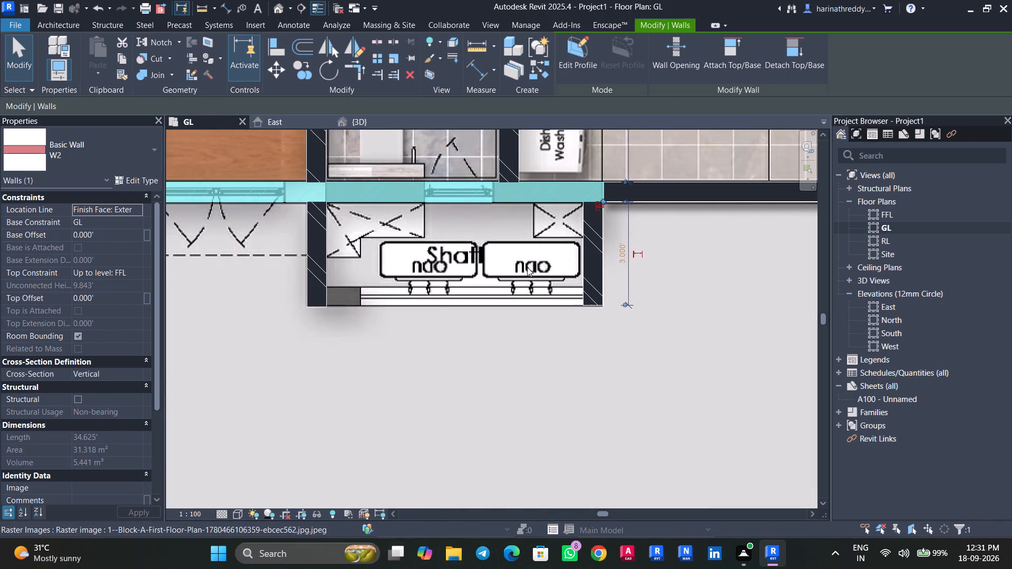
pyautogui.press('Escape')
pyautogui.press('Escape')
# Draw a W2 wall along the shaft's bottom edge between its two side walls, about 7.3' long.
pyautogui.write('WA')
pyautogui.scroll(4, 331, 307)
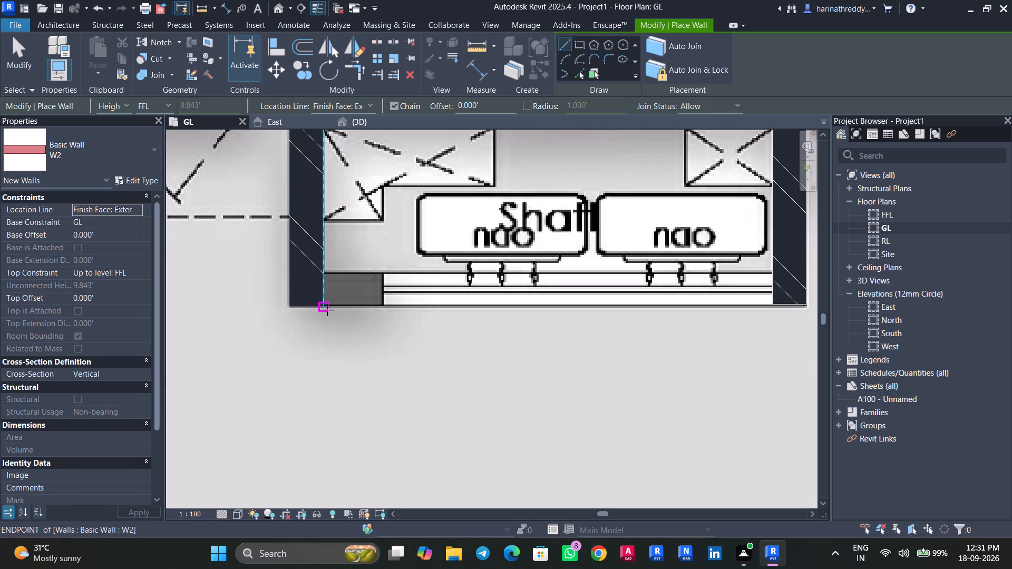
pyautogui.click(327, 310)
pyautogui.press('space')
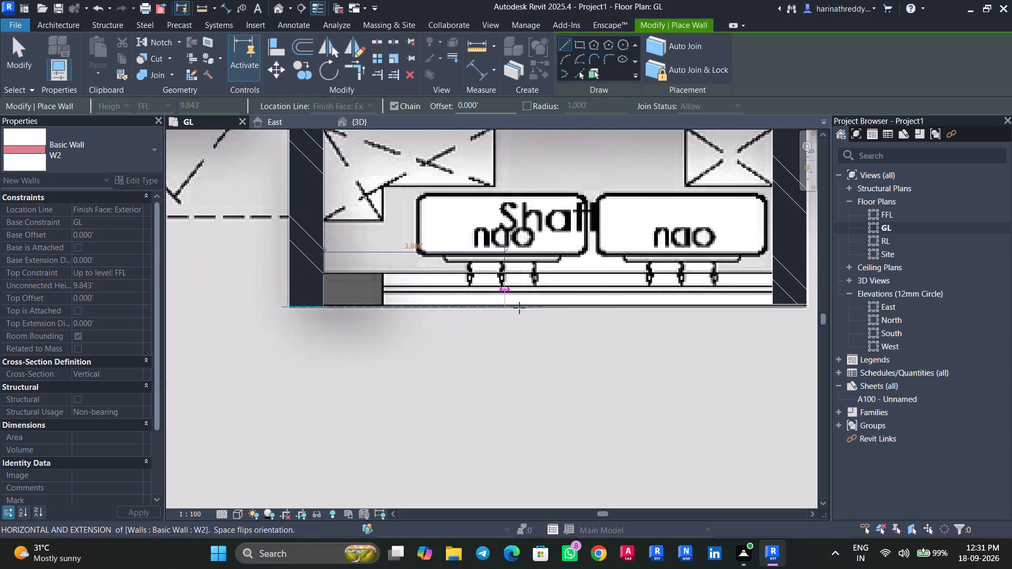
pyautogui.moveTo(599, 302); pyautogui.dragTo(446, 305, button='middle')
pyautogui.scroll(4, 615, 310)
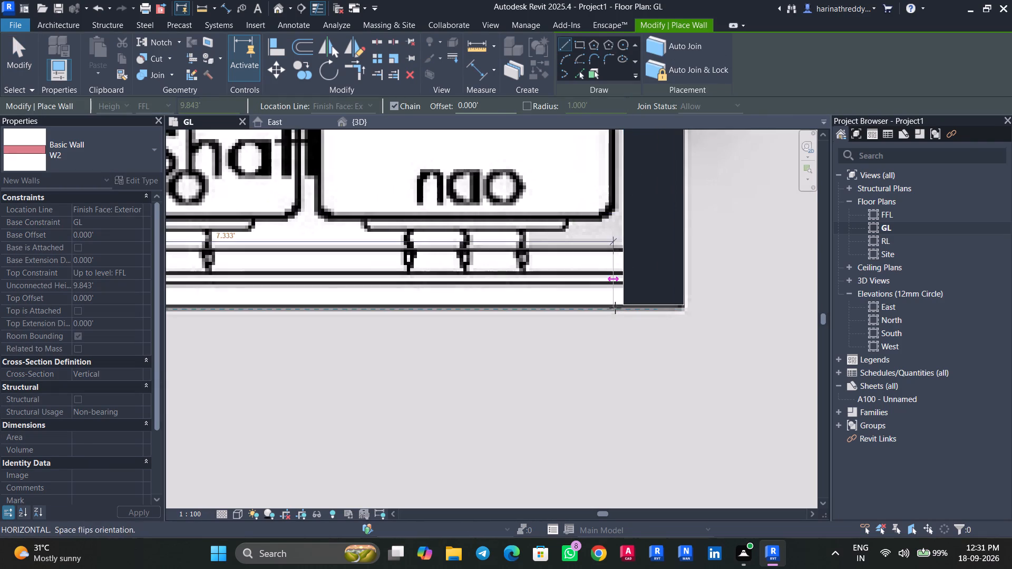
pyautogui.click(620, 303)
pyautogui.press('Escape')
pyautogui.press('Escape')
pyautogui.press('Escape')
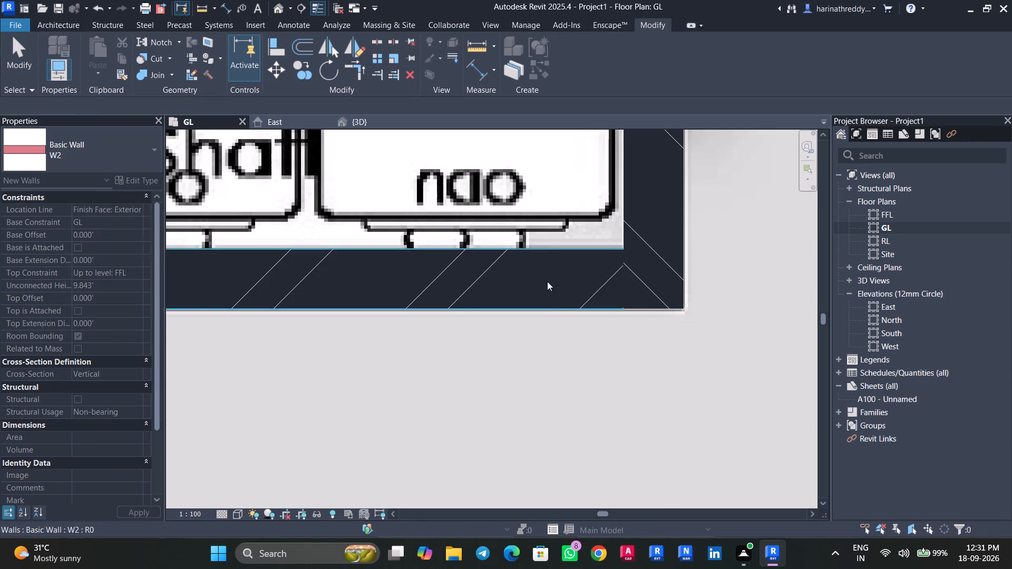
# Set the top offset of the W2 wall along the shaft's bottom edge to -6'.
pyautogui.click(547, 281)
pyautogui.scroll(-8, 547, 281)
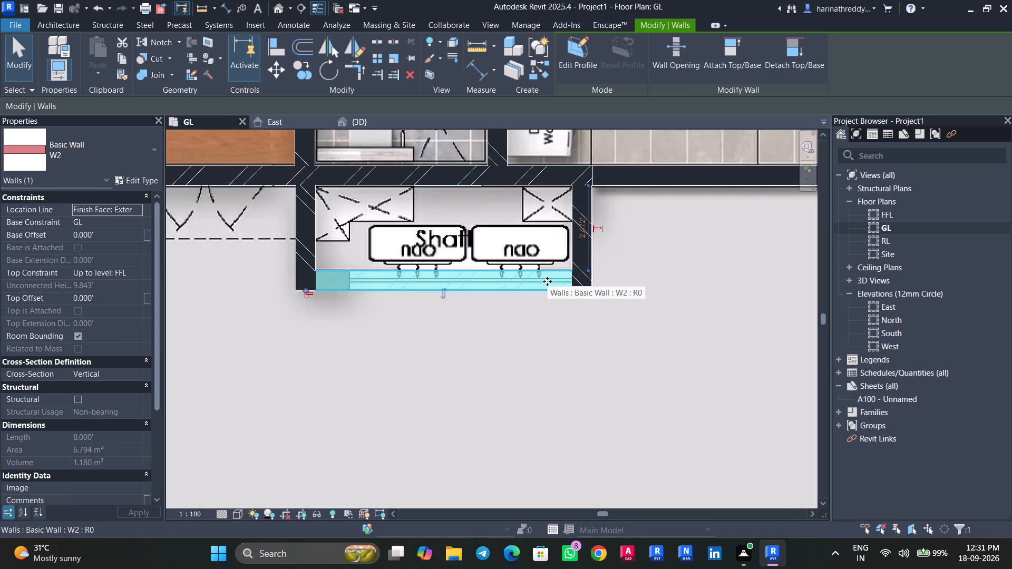
pyautogui.click(111, 298)
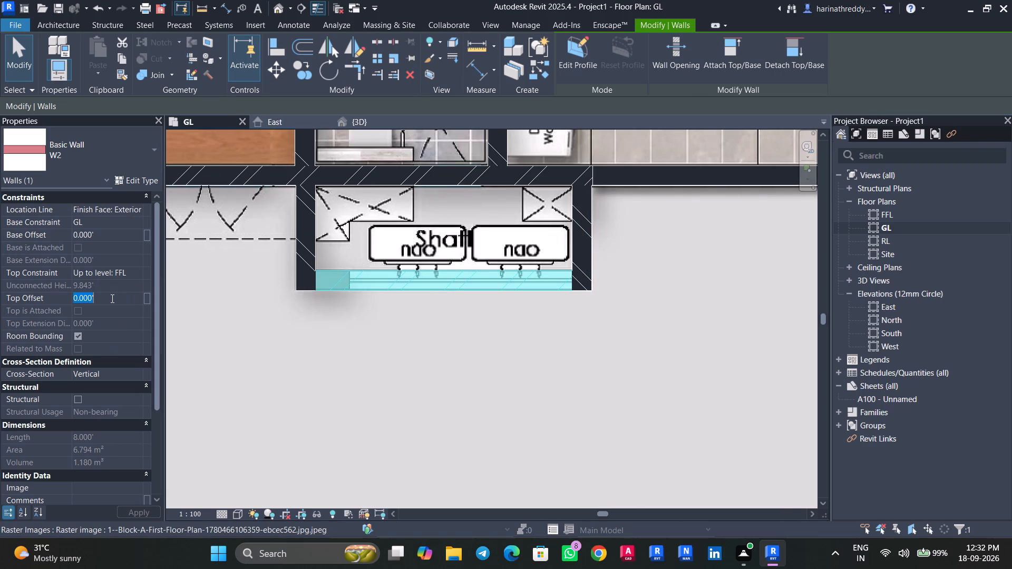
pyautogui.write("-6'")
pyautogui.press('Return')
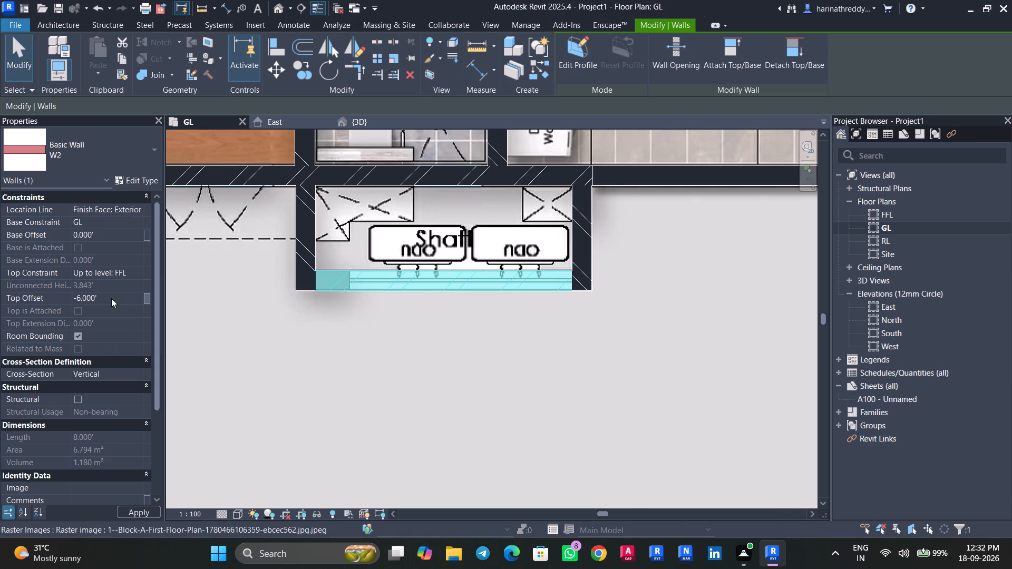
pyautogui.press('Escape')
# Examine the modelled walls, doors and windows from several sides in the 3D view.
pyautogui.click(376, 124)
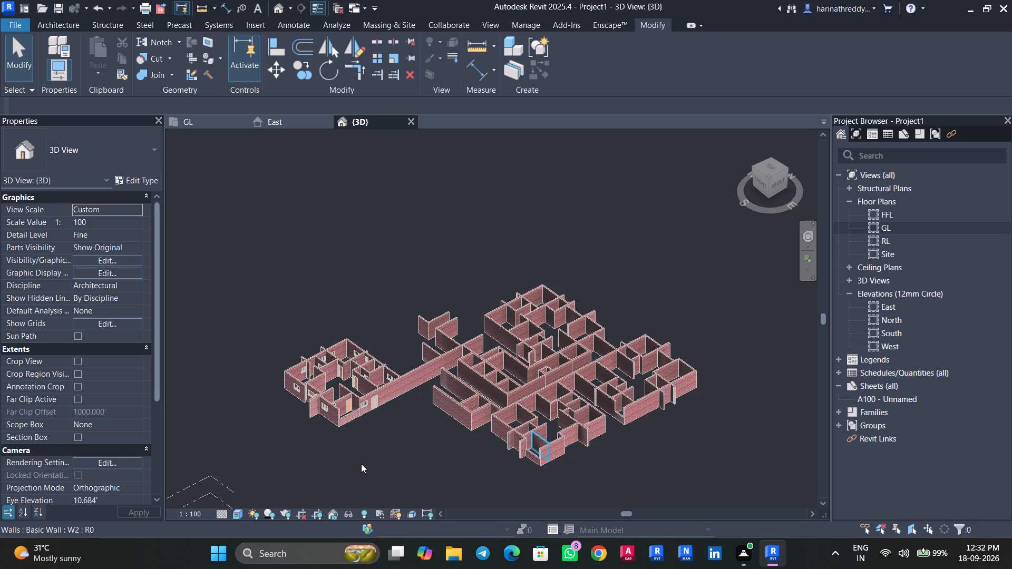
pyautogui.scroll(-8, 361, 464)
pyautogui.keyDown('shift'); pyautogui.moveTo(285, 440); pyautogui.dragTo(676, 392, button='middle'); pyautogui.keyUp('shift')
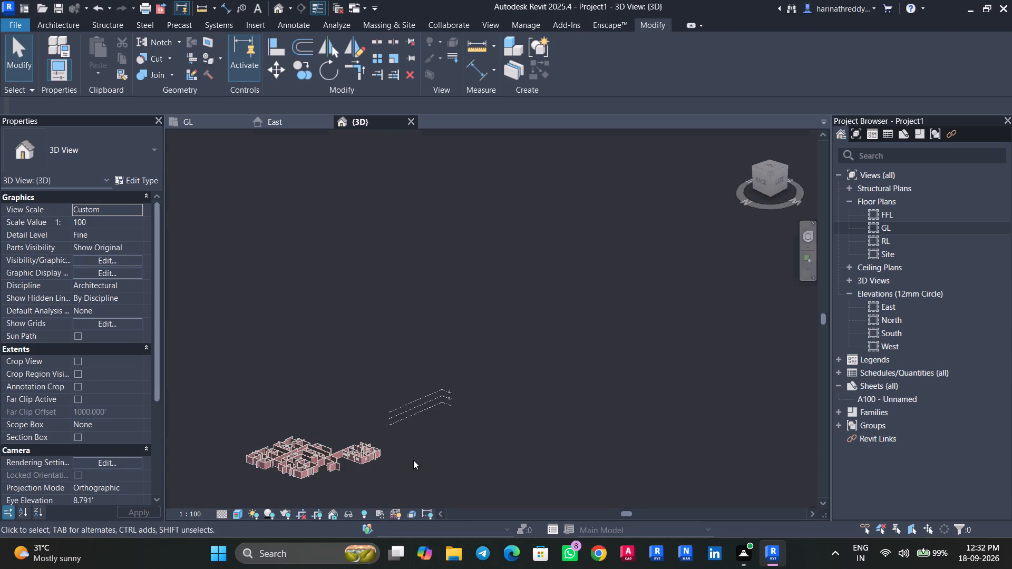
pyautogui.scroll(13, 413, 460)
pyautogui.moveTo(286, 481); pyautogui.dragTo(726, 359, button='middle')
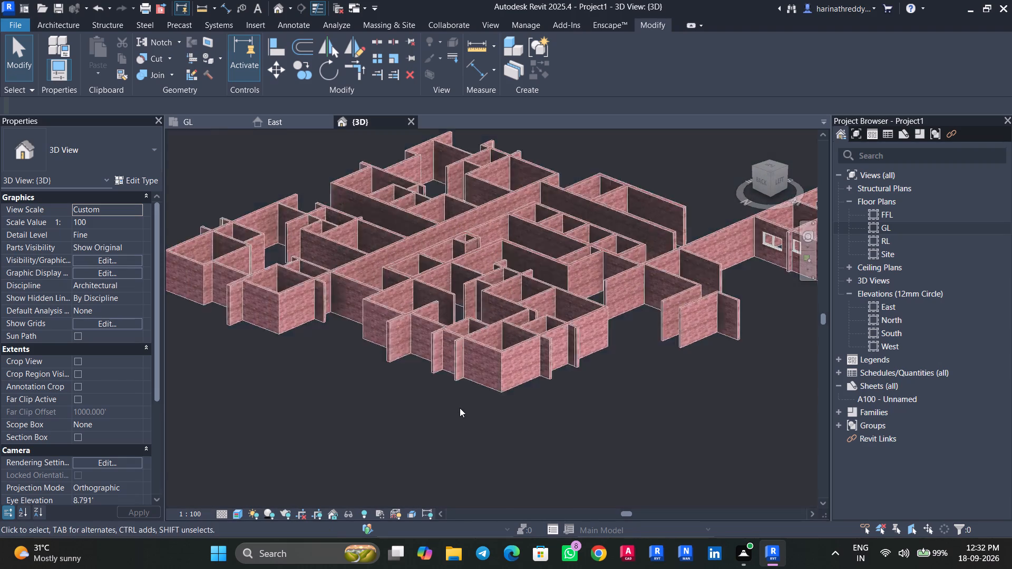
pyautogui.scroll(5, 459, 408)
pyautogui.moveTo(259, 325); pyautogui.dragTo(182, 445, button='middle')
pyautogui.scroll(-6, 181, 436)
pyautogui.scroll(10, 632, 336)
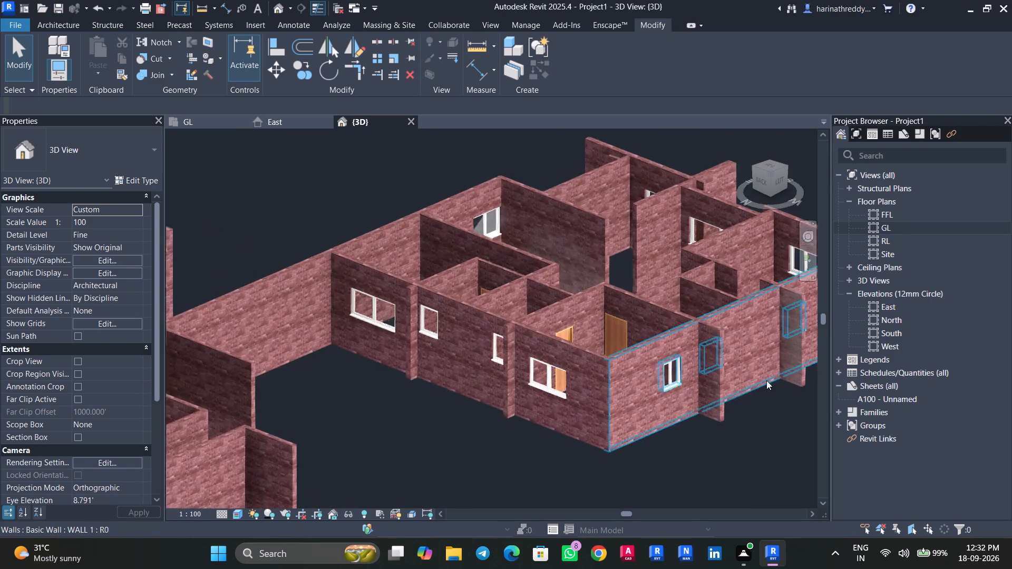
pyautogui.keyDown('shift'); pyautogui.moveTo(741, 445); pyautogui.dragTo(672, 443, button='middle'); pyautogui.keyUp('shift')
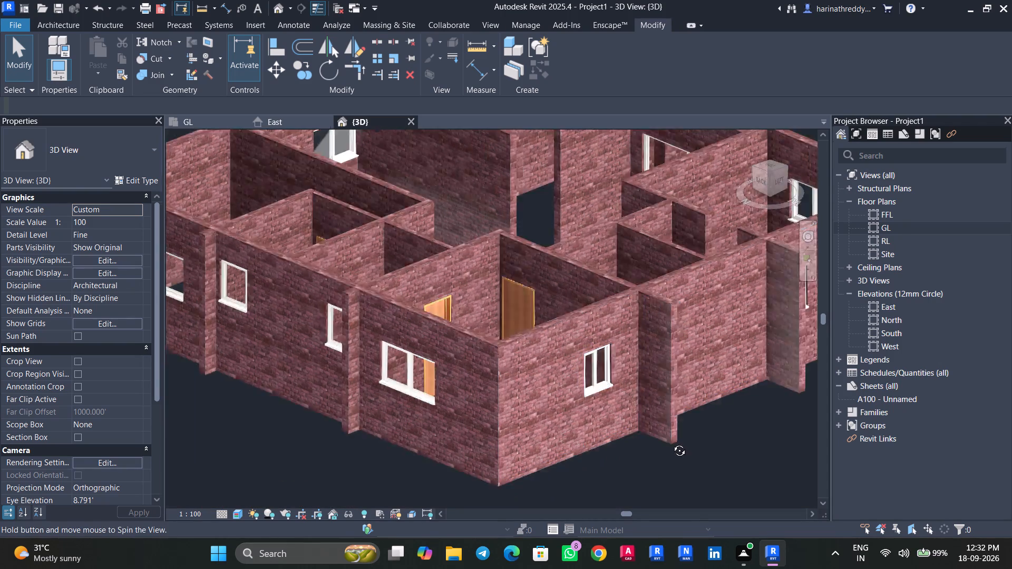
pyautogui.keyDown('shift'); pyautogui.moveTo(672, 443); pyautogui.dragTo(673, 467, button='middle'); pyautogui.keyUp('shift')
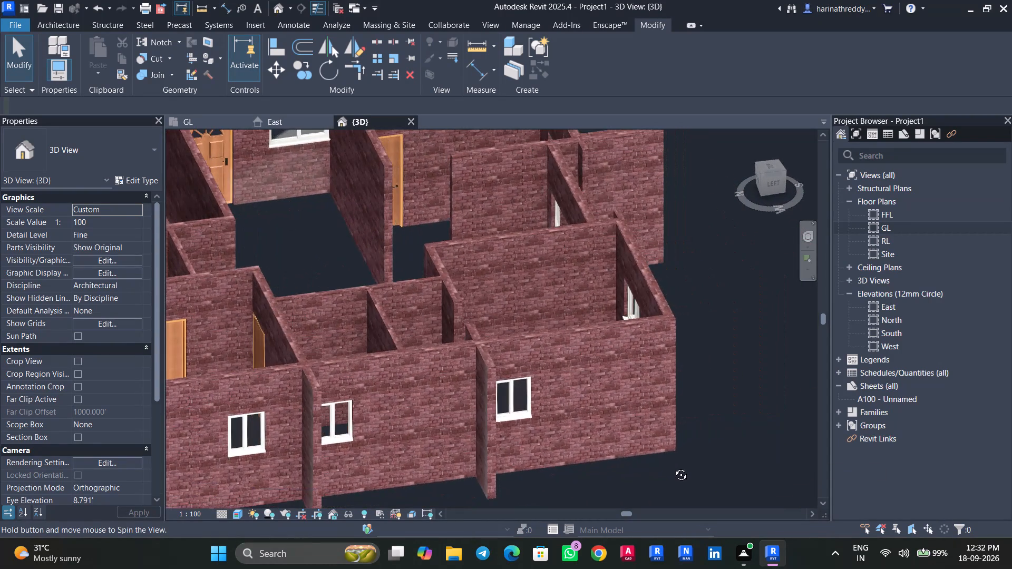
pyautogui.keyDown('shift'); pyautogui.moveTo(673, 467); pyautogui.dragTo(645, 469, button='middle'); pyautogui.keyUp('shift')
pyautogui.scroll(-5, 648, 435)
pyautogui.keyDown('shift'); pyautogui.moveTo(648, 435); pyautogui.dragTo(619, 489, button='middle'); pyautogui.keyUp('shift')
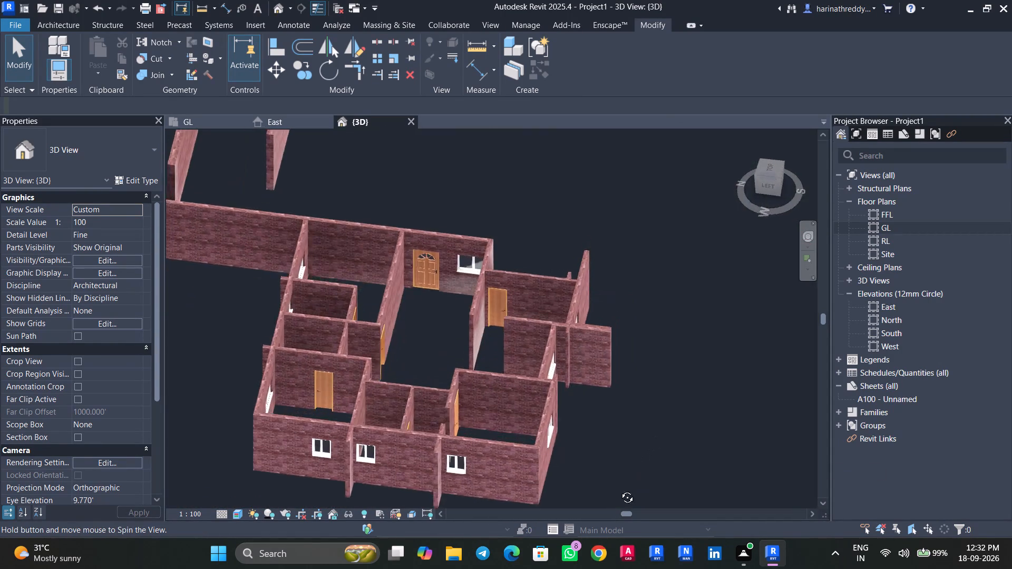
pyautogui.keyDown('shift'); pyautogui.moveTo(619, 489); pyautogui.dragTo(598, 542, button='middle'); pyautogui.keyUp('shift')
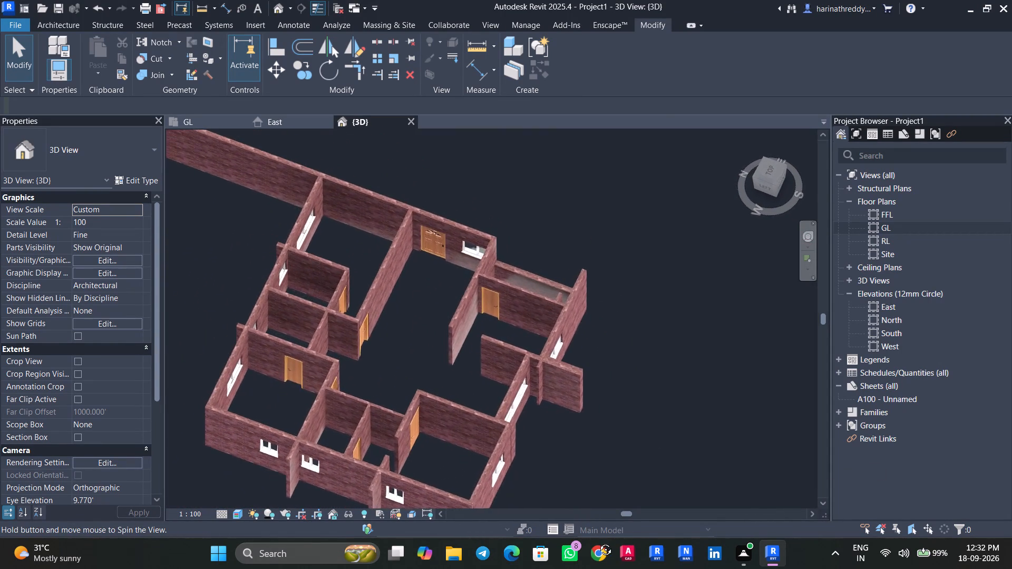
pyautogui.keyDown('shift'); pyautogui.moveTo(598, 542); pyautogui.dragTo(647, 450, button='middle'); pyautogui.keyUp('shift')
# On the GL plan, change the M.Toilet's outer-wall window in the 1882 Sft apartment to Windows_Sgl_Plain 2.5'.
pyautogui.click(183, 120)
pyautogui.scroll(-2, 303, 295)
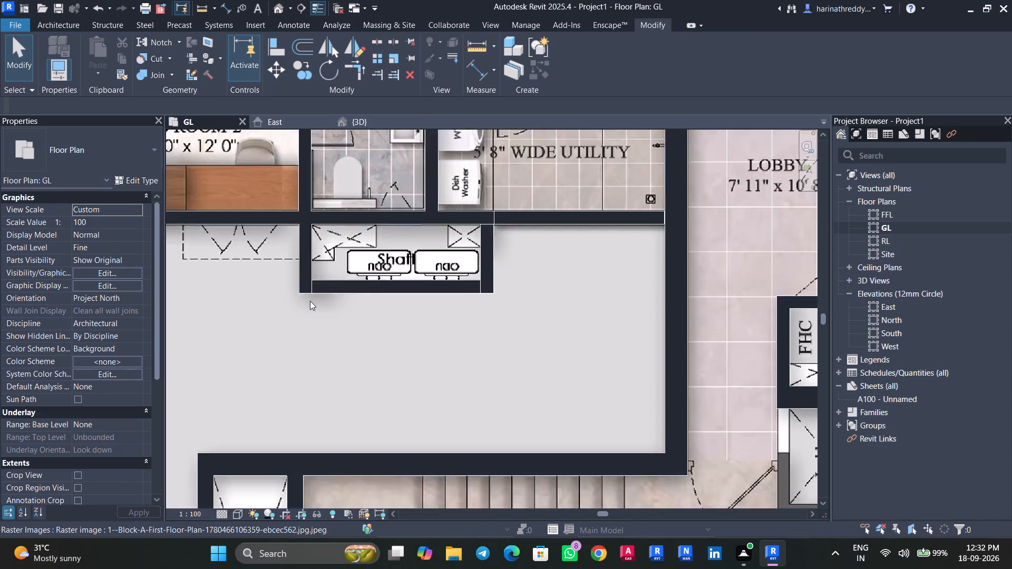
pyautogui.scroll(-14, 310, 301)
pyautogui.moveTo(312, 299); pyautogui.dragTo(609, 213, button='middle')
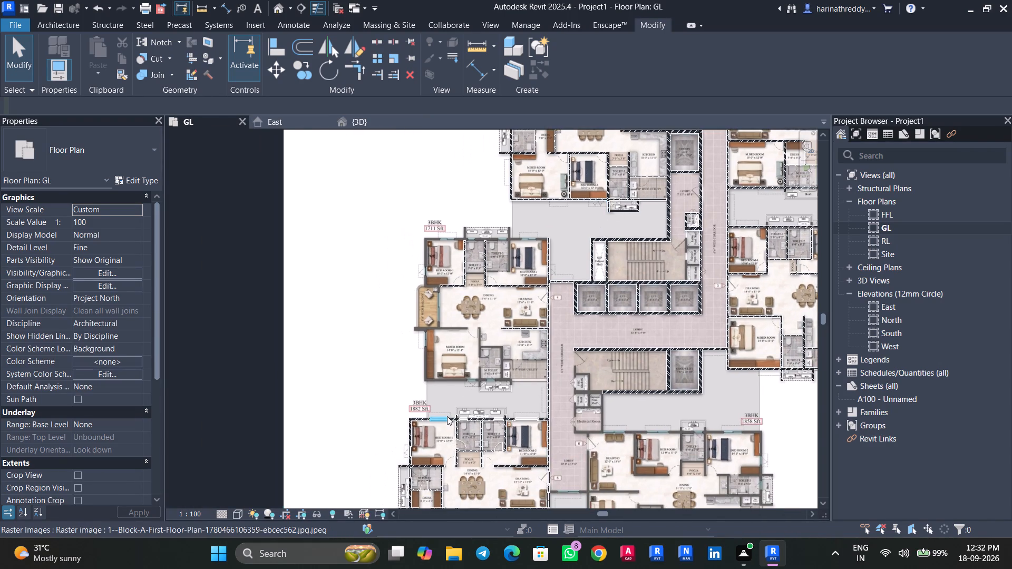
pyautogui.moveTo(449, 407); pyautogui.dragTo(481, 272, button='middle')
pyautogui.scroll(10, 446, 343)
pyautogui.click(434, 319)
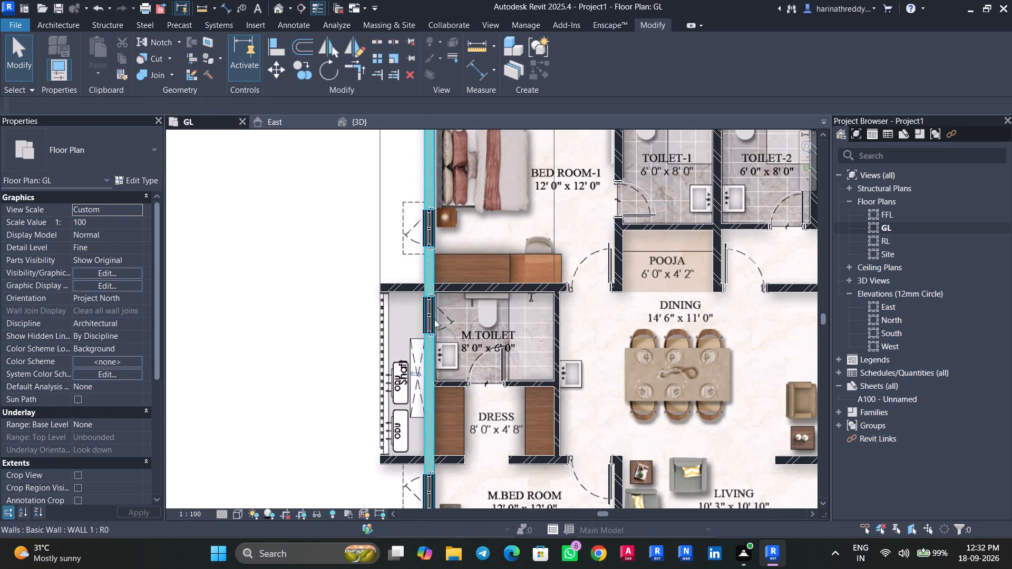
pyautogui.press('Escape')
pyautogui.click(430, 321)
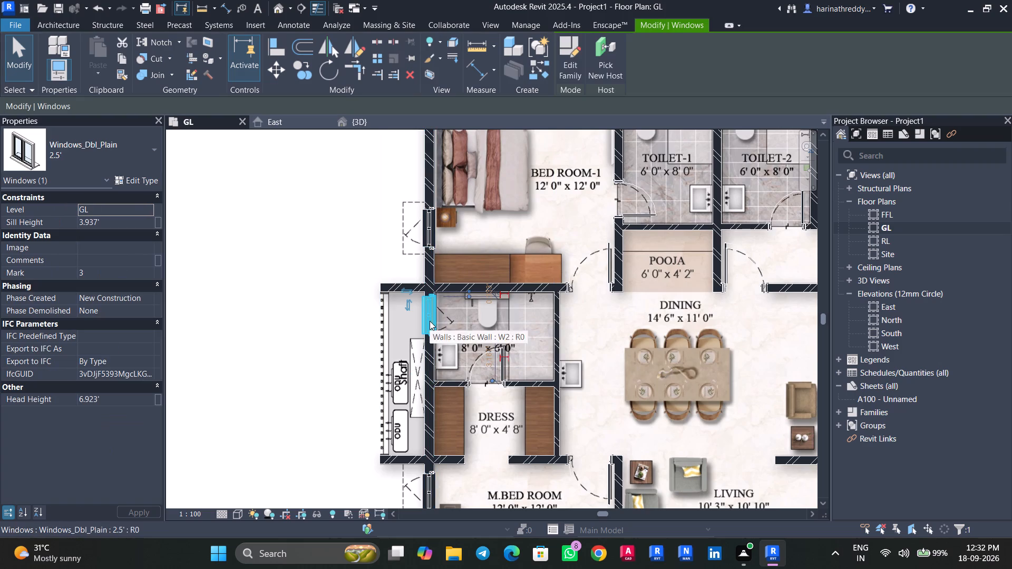
pyautogui.click(133, 155)
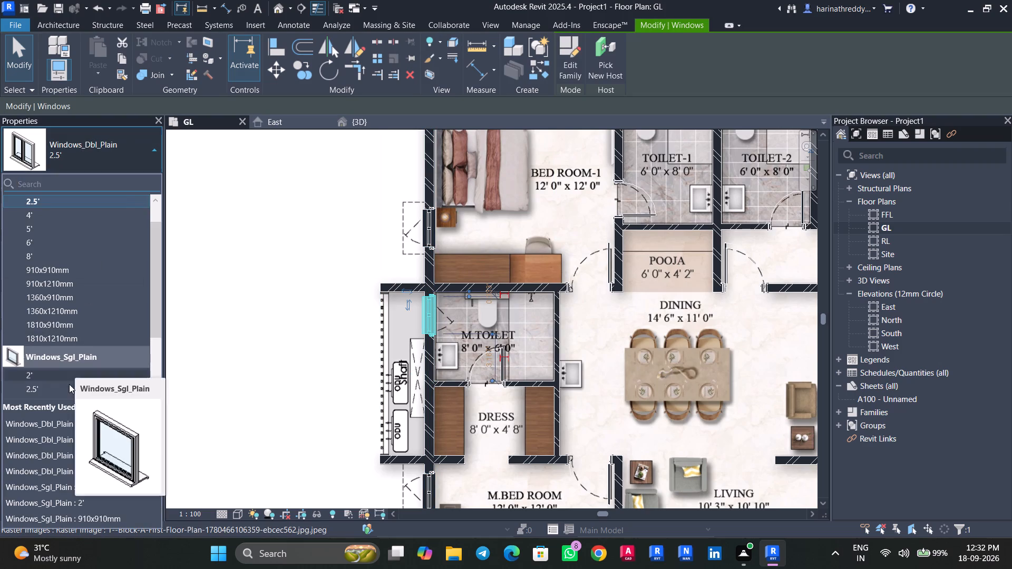
pyautogui.click(69, 387)
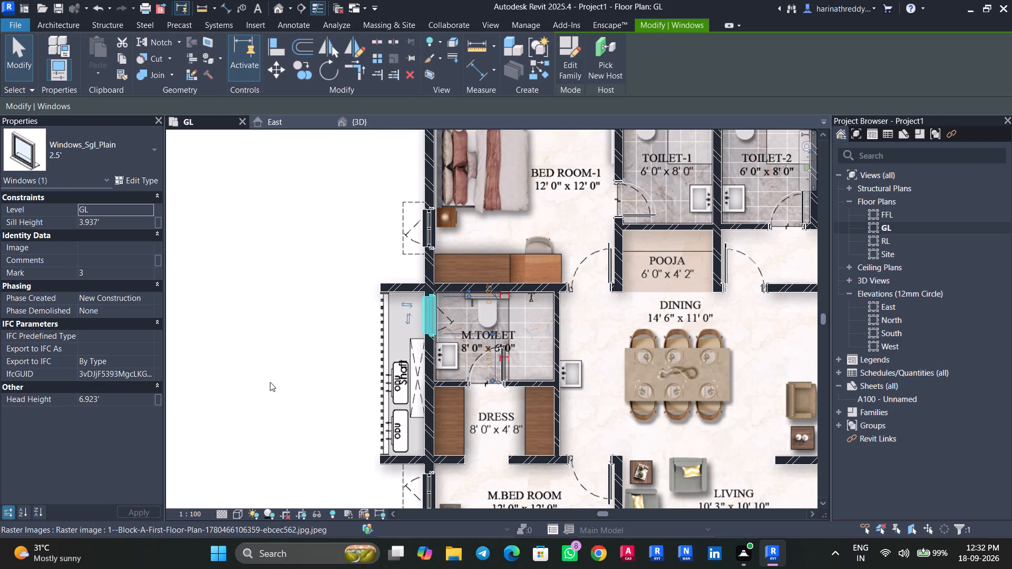
pyautogui.scroll(-4, 276, 386)
pyautogui.moveTo(270, 354); pyautogui.dragTo(285, 435, button='middle')
pyautogui.press('Escape')
pyautogui.press('Escape')
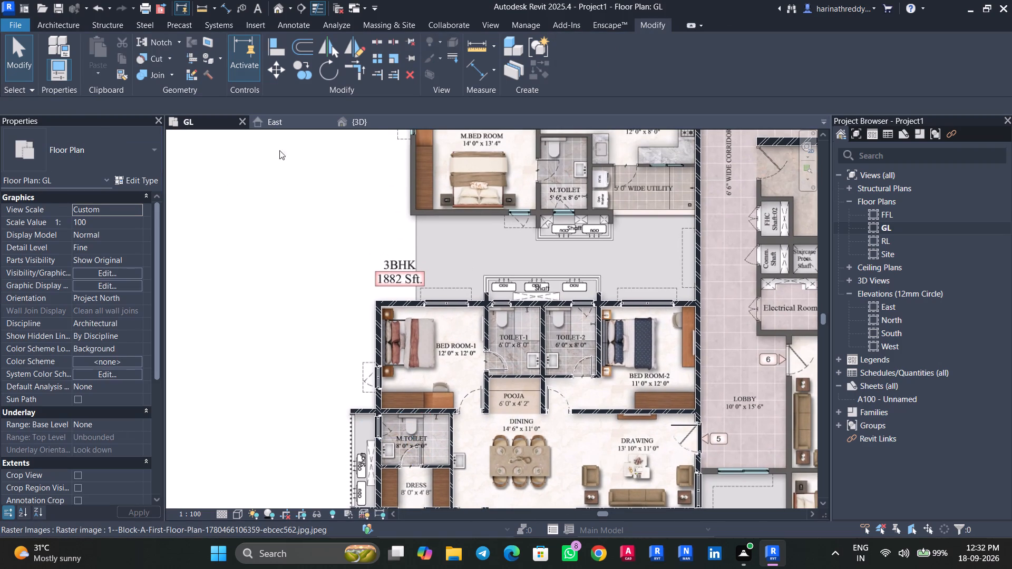
# Examine the 1882 Sft apartment on the plan and the overall wall layout in the 3D view from different angles.
pyautogui.scroll(-1, 368, 308)
pyautogui.moveTo(325, 335); pyautogui.dragTo(308, 264, button='middle')
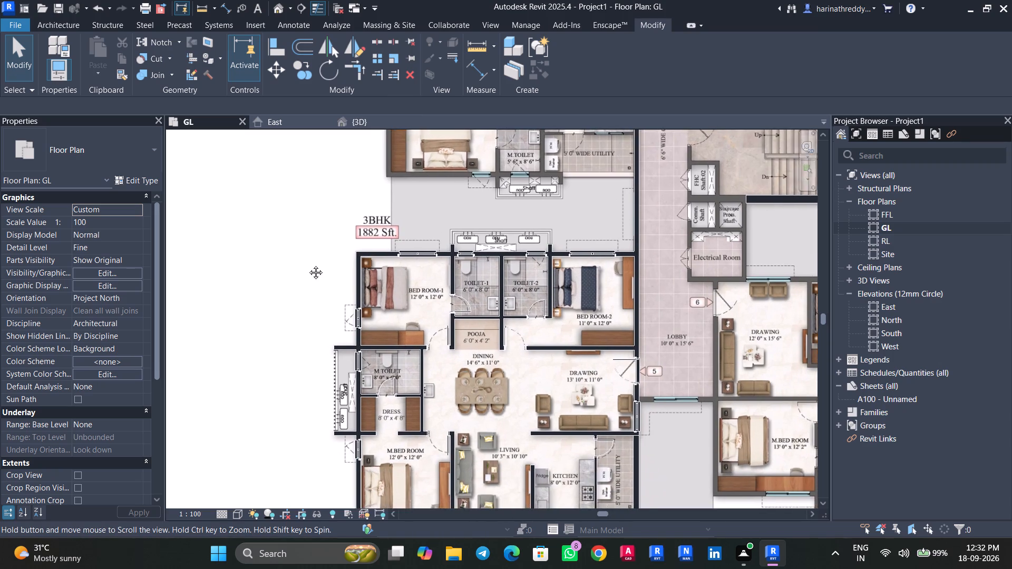
pyautogui.moveTo(308, 264); pyautogui.dragTo(301, 202, button='middle')
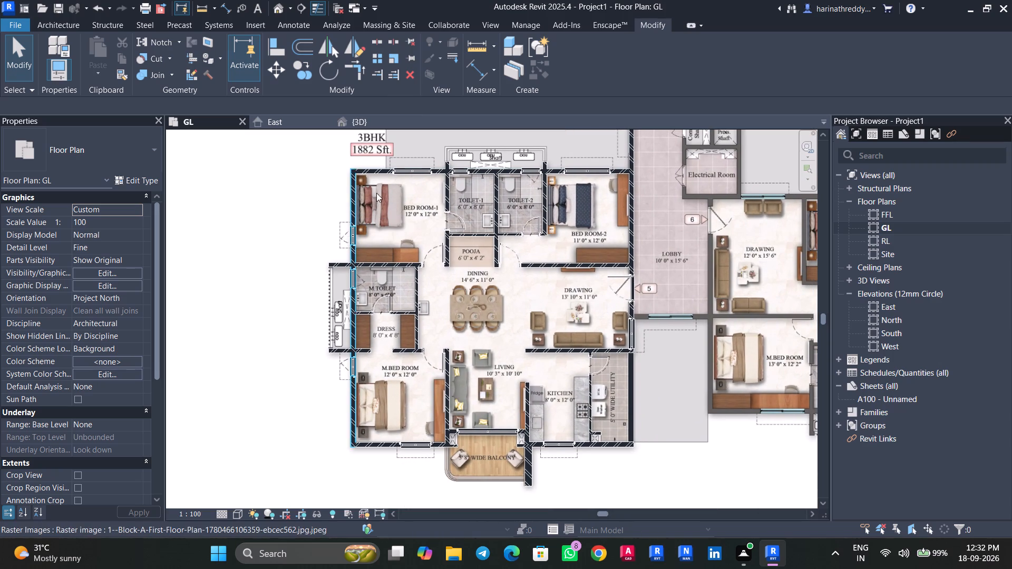
pyautogui.click(364, 119)
pyautogui.scroll(-3, 299, 475)
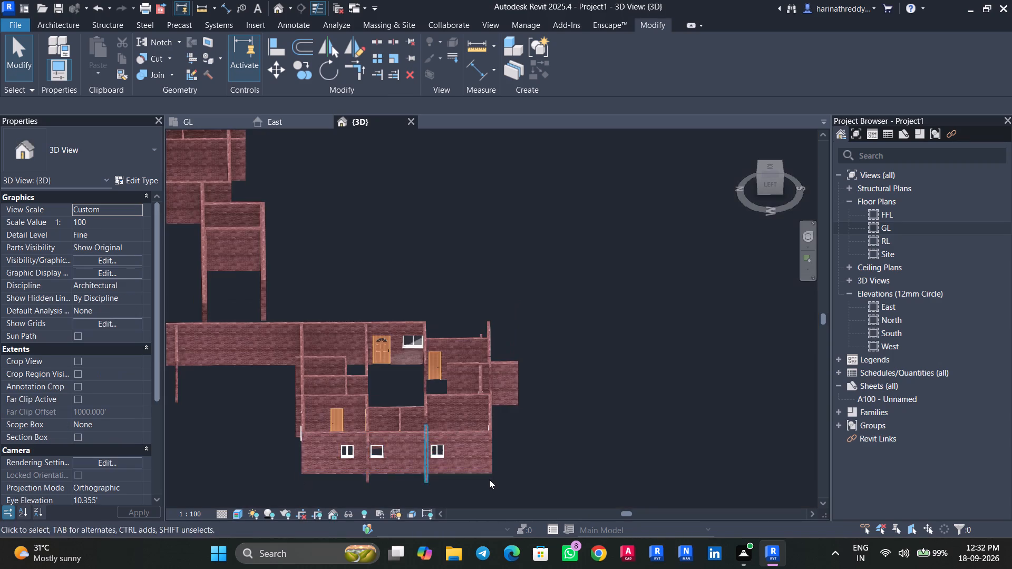
pyautogui.keyDown('shift'); pyautogui.moveTo(512, 461); pyautogui.dragTo(394, 469, button='middle'); pyautogui.keyUp('shift')
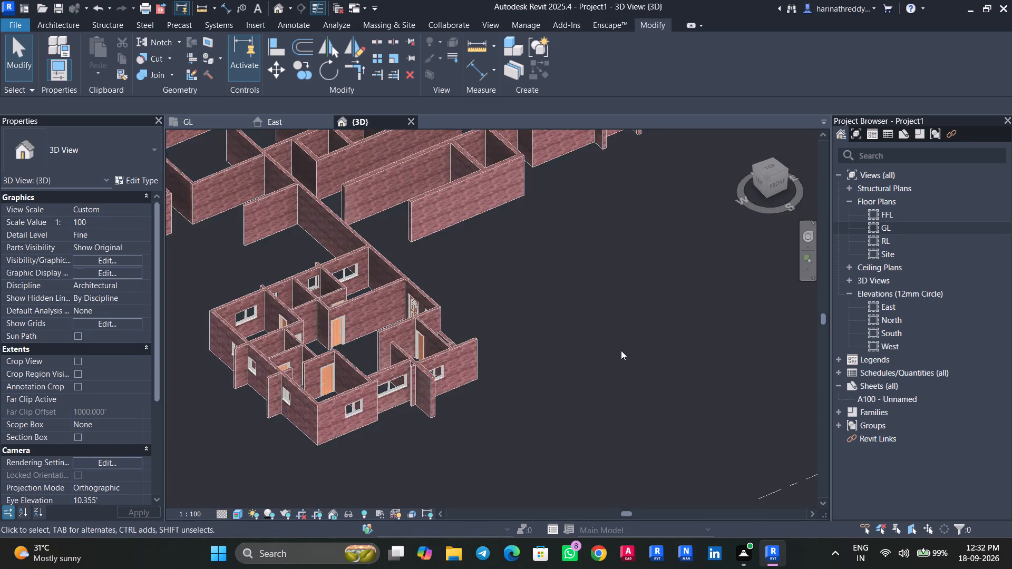
pyautogui.scroll(-4, 621, 348)
pyautogui.moveTo(621, 347); pyautogui.dragTo(547, 453, button='middle')
pyautogui.keyDown('shift'); pyautogui.moveTo(632, 361); pyautogui.dragTo(615, 432, button='middle'); pyautogui.keyUp('shift')
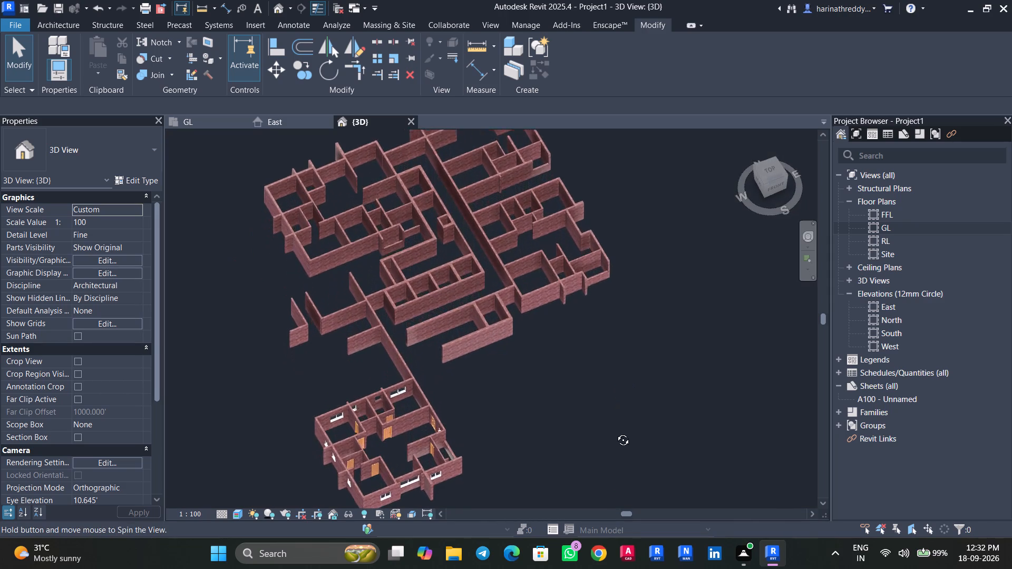
pyautogui.keyDown('shift'); pyautogui.moveTo(615, 432); pyautogui.dragTo(620, 568, button='middle'); pyautogui.keyUp('shift')
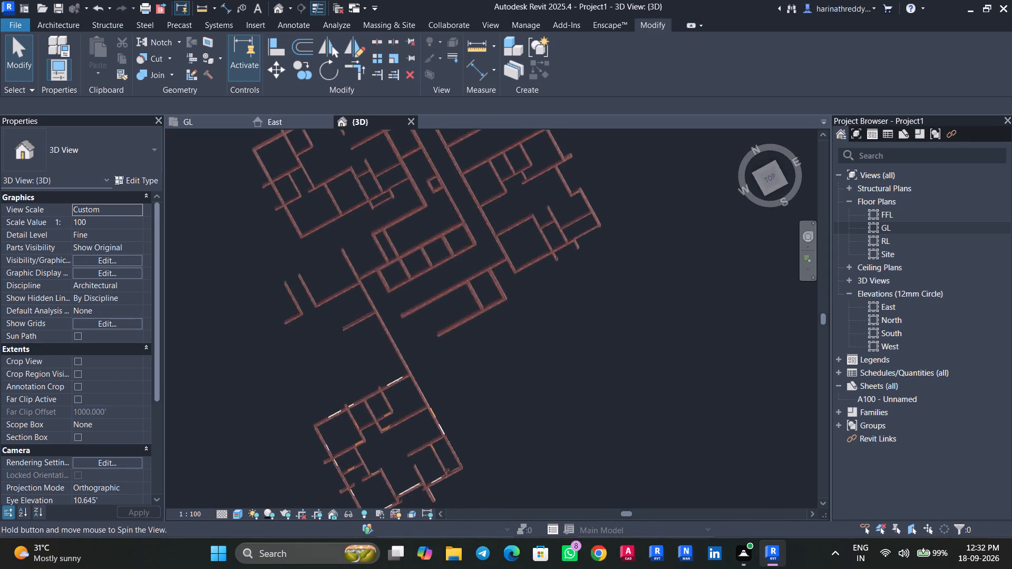
pyautogui.keyDown('shift'); pyautogui.moveTo(620, 568); pyautogui.dragTo(607, 359, button='middle'); pyautogui.keyUp('shift')
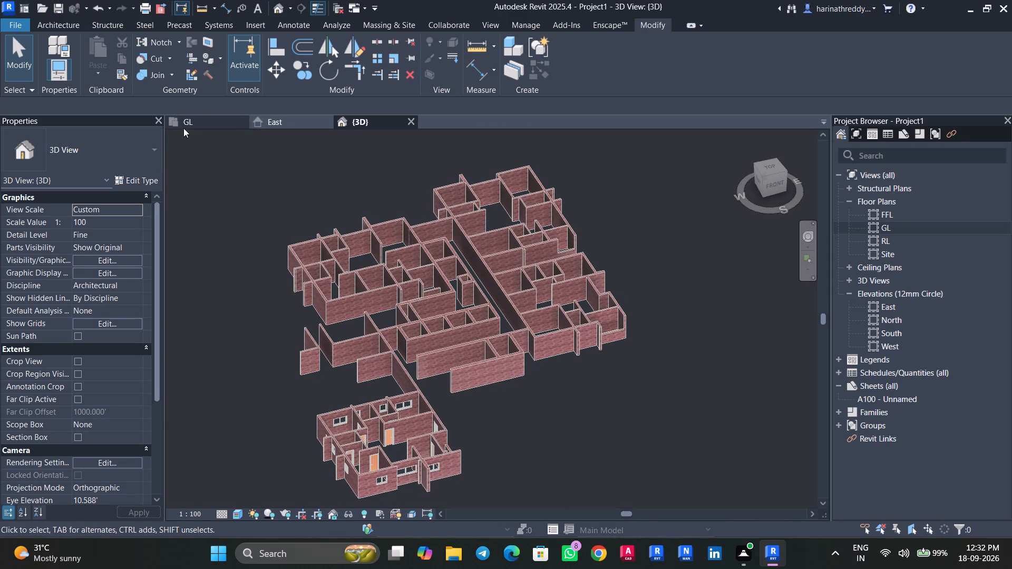
# Look over the apartments, lobby and lift core on the GL plan to check which walls are still untraced.
pyautogui.click(198, 121)
pyautogui.moveTo(665, 361); pyautogui.dragTo(524, 491, button='middle')
pyautogui.scroll(1, 524, 474)
pyautogui.moveTo(499, 308); pyautogui.dragTo(527, 477, button='middle')
pyautogui.scroll(-3, 572, 330)
pyautogui.moveTo(565, 345); pyautogui.dragTo(561, 513, button='middle')
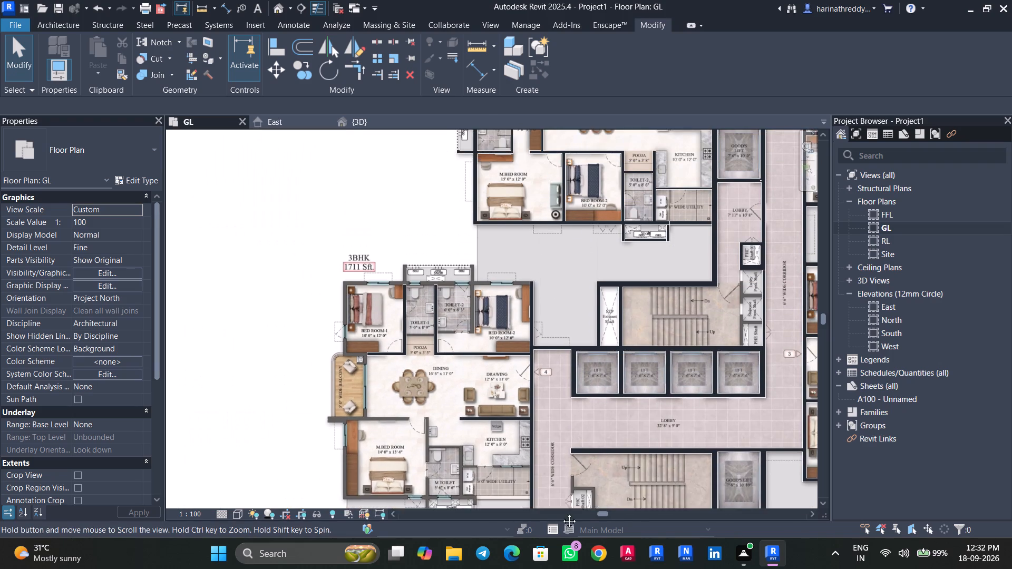
pyautogui.moveTo(561, 513); pyautogui.dragTo(557, 528, button='middle')
pyautogui.scroll(5, 551, 286)
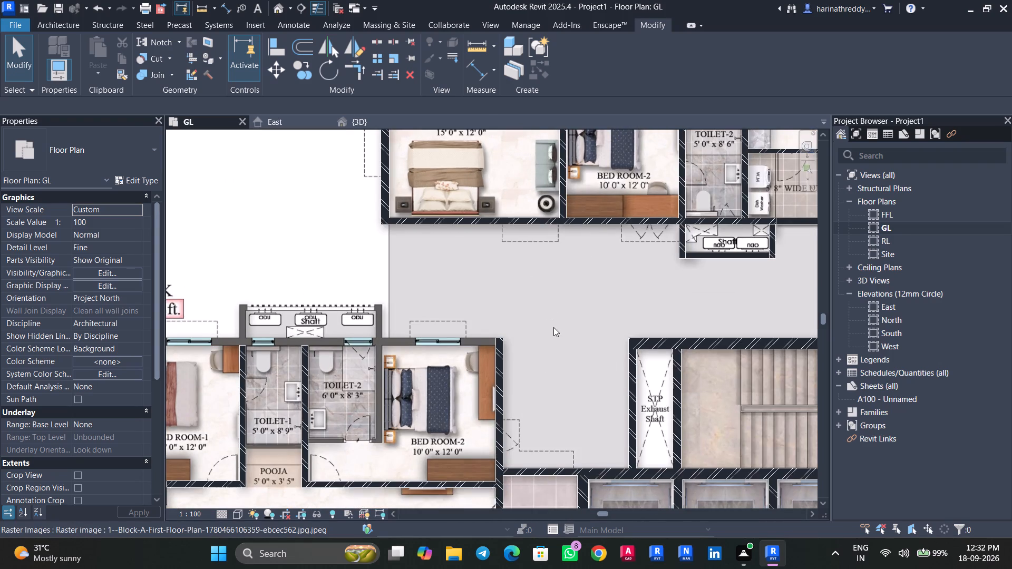
pyautogui.scroll(-2, 553, 327)
pyautogui.scroll(1, 553, 327)
pyautogui.scroll(-1, 553, 327)
pyautogui.moveTo(558, 325); pyautogui.dragTo(529, 439, button='middle')
pyautogui.scroll(-1, 523, 437)
pyautogui.moveTo(509, 472); pyautogui.dragTo(444, 566, button='middle')
pyautogui.moveTo(628, 406); pyautogui.dragTo(503, 349, button='middle')
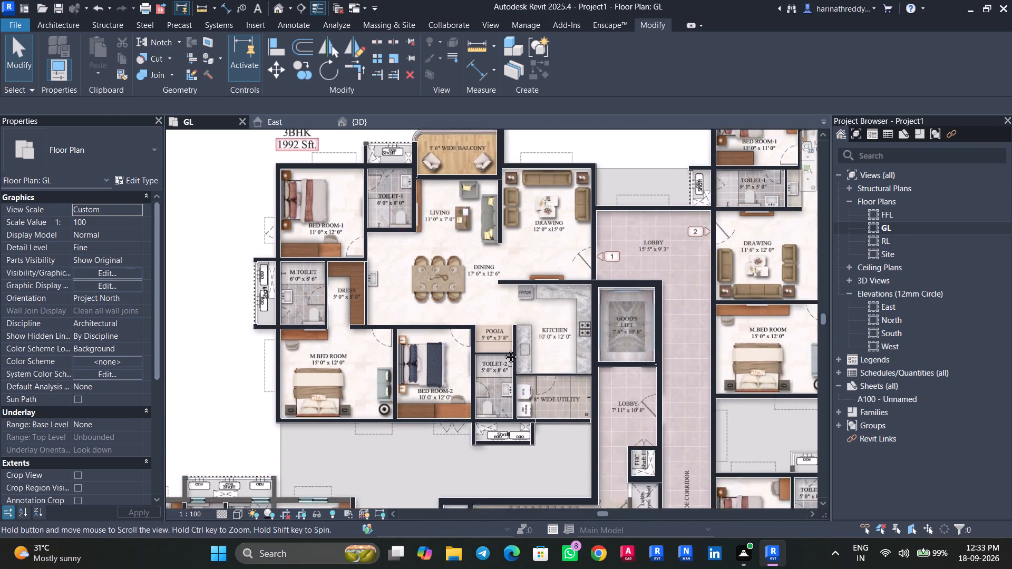
pyautogui.moveTo(503, 349); pyautogui.dragTo(430, 391, button='middle')
pyautogui.moveTo(660, 472); pyautogui.dragTo(446, 468, button='middle')
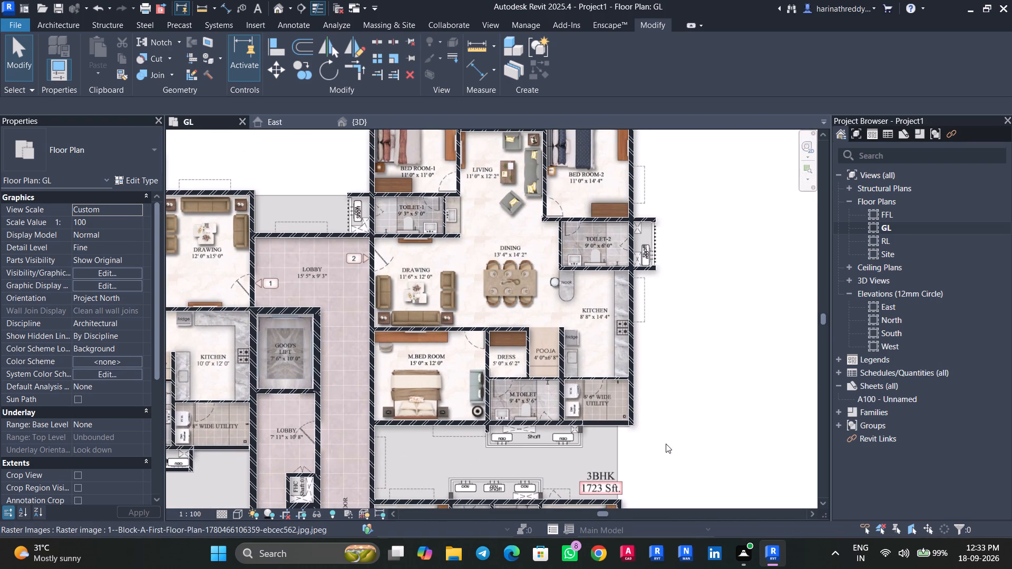
pyautogui.moveTo(666, 463); pyautogui.dragTo(668, 544, button='middle')
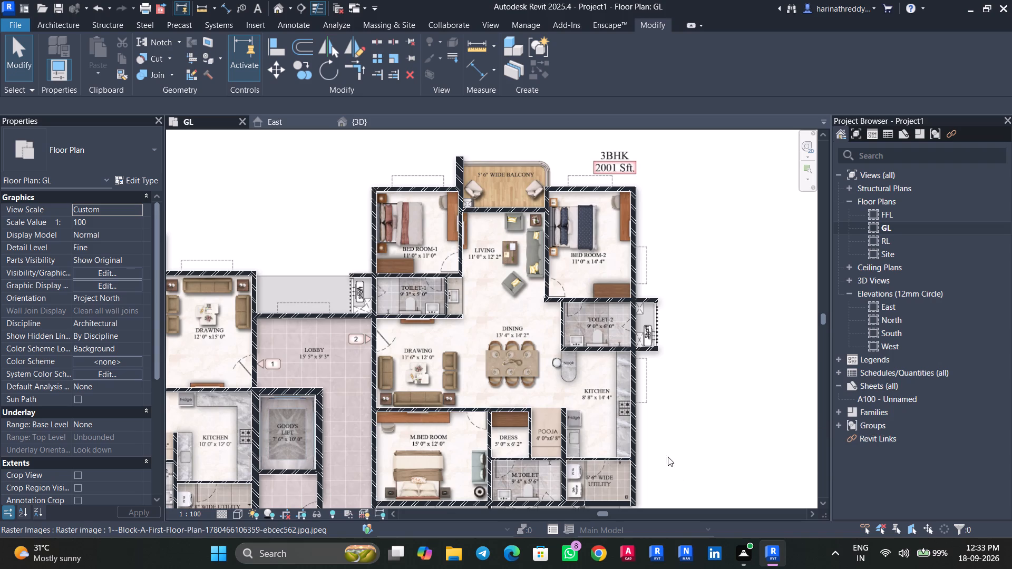
pyautogui.moveTo(668, 457); pyautogui.dragTo(618, 213, button='middle')
pyautogui.moveTo(622, 322); pyautogui.dragTo(628, 238, button='middle')
pyautogui.scroll(3, 609, 406)
pyautogui.moveTo(605, 406); pyautogui.dragTo(648, 254, button='middle')
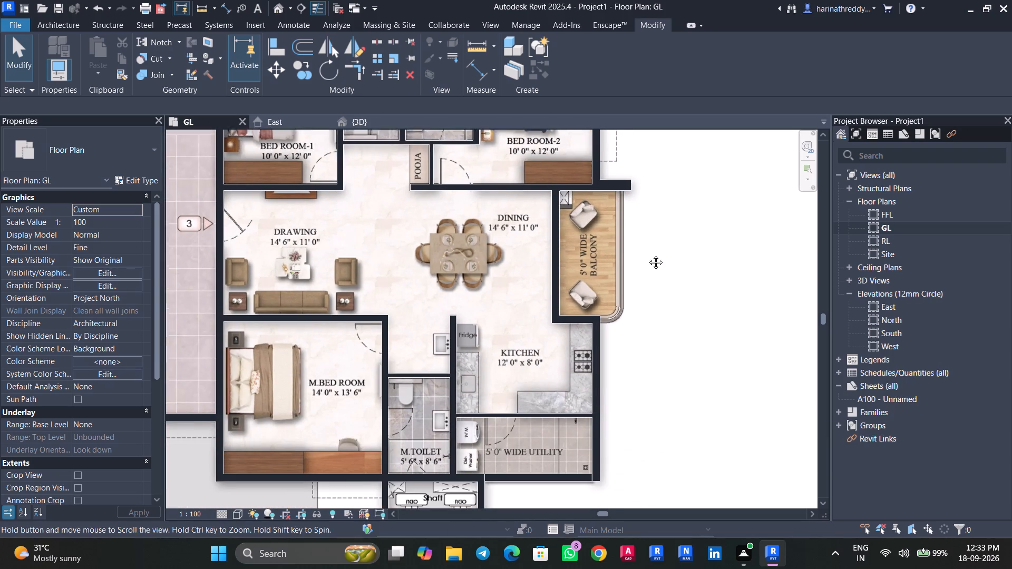
pyautogui.moveTo(648, 254); pyautogui.dragTo(648, 254, button='middle')
pyautogui.scroll(-3, 660, 302)
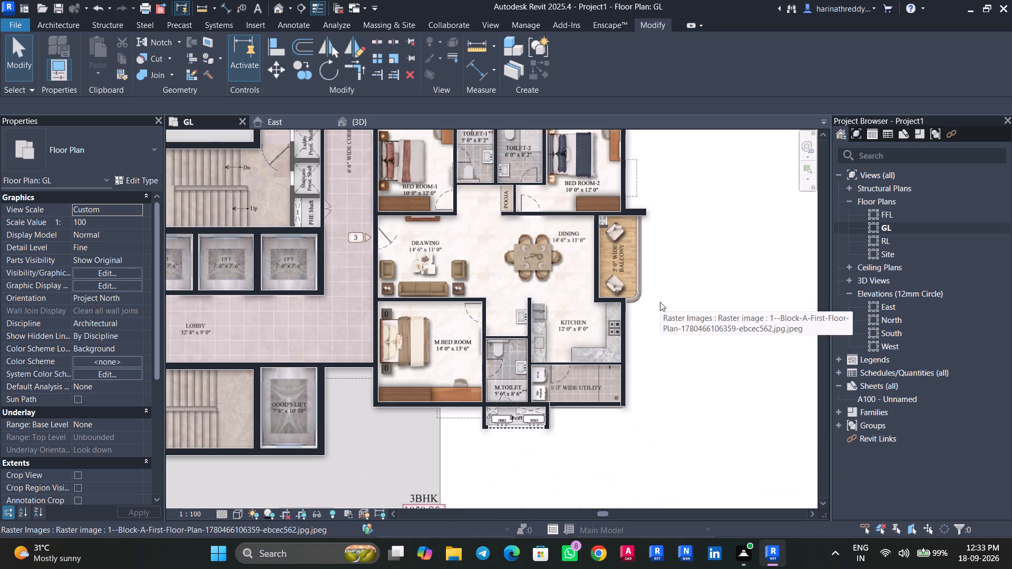
pyautogui.scroll(4, 508, 348)
pyautogui.scroll(-3, 503, 358)
pyautogui.moveTo(503, 359); pyautogui.dragTo(618, 344, button='middle')
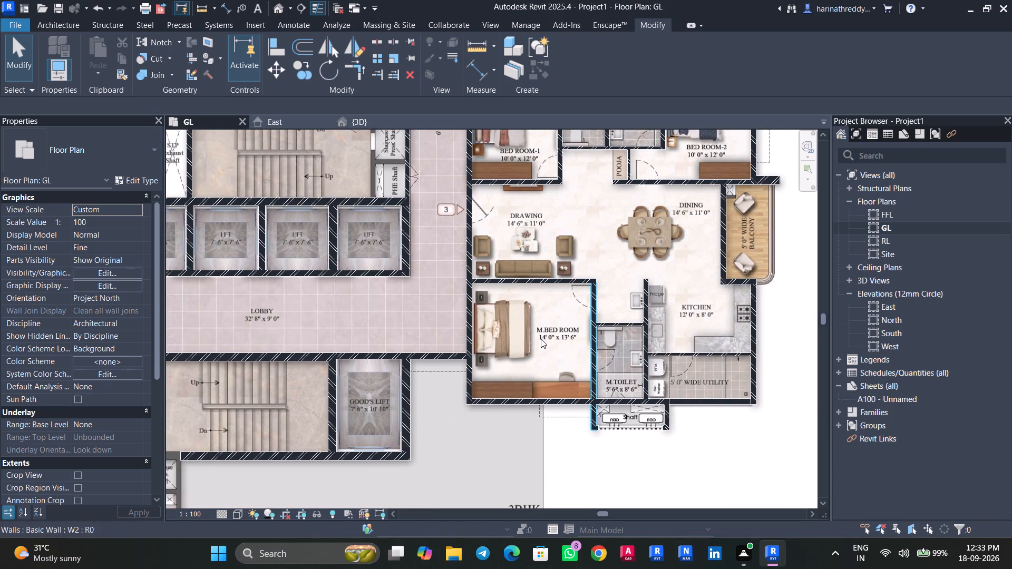
pyautogui.moveTo(537, 337); pyautogui.dragTo(629, 366, button='middle')
pyautogui.moveTo(461, 343); pyautogui.dragTo(551, 346, button='middle')
pyautogui.moveTo(545, 342); pyautogui.dragTo(722, 319, button='middle')
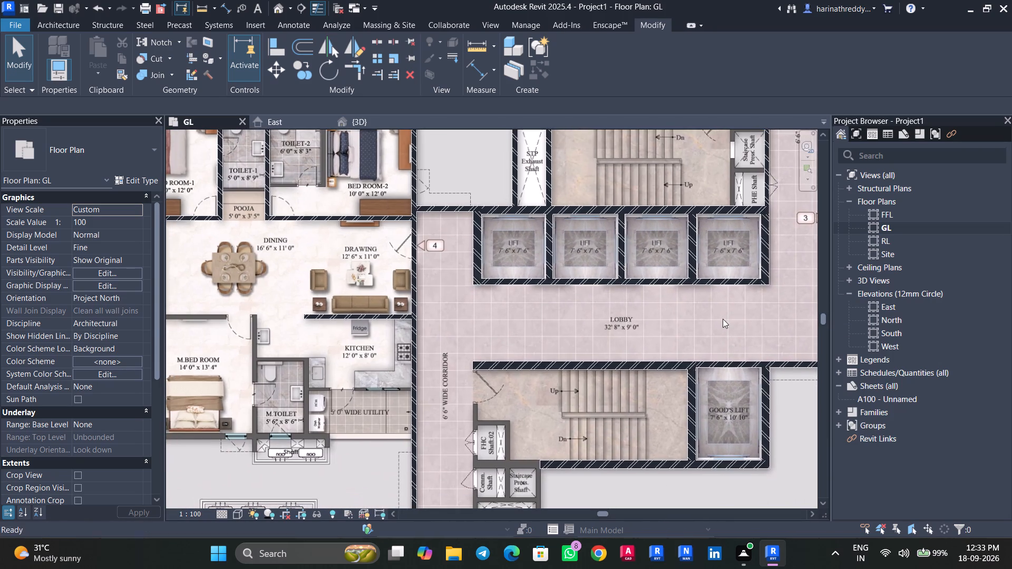
pyautogui.moveTo(336, 393); pyautogui.dragTo(561, 347, button='middle')
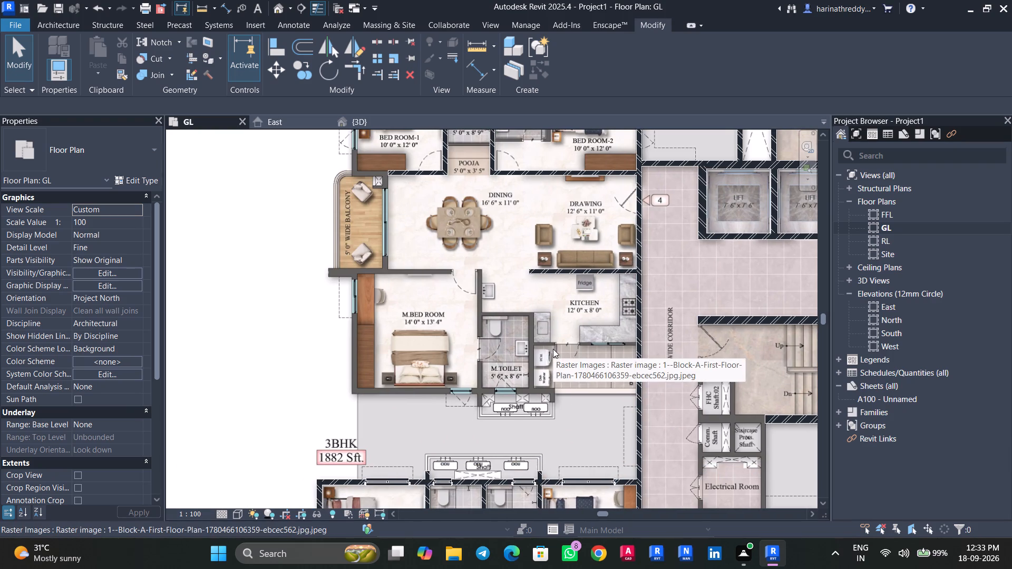
# Draw a W2 wall about 9.9 ft long along the 5'0" wide utility's outer edge, from the corridor wall to the shaft corner.
pyautogui.moveTo(567, 373); pyautogui.dragTo(605, 307, button='middle')
pyautogui.scroll(4, 643, 348)
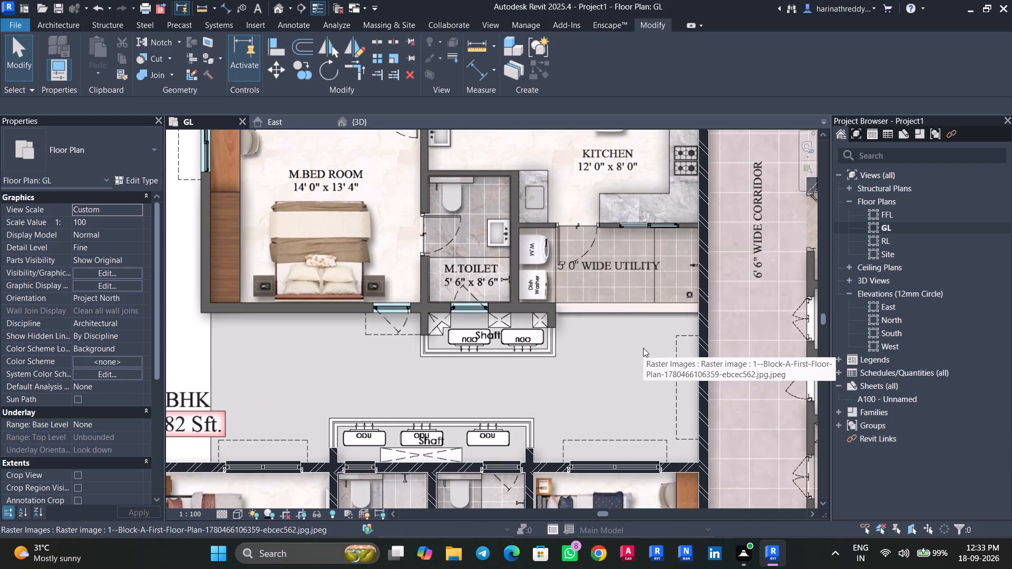
pyautogui.write('WA')
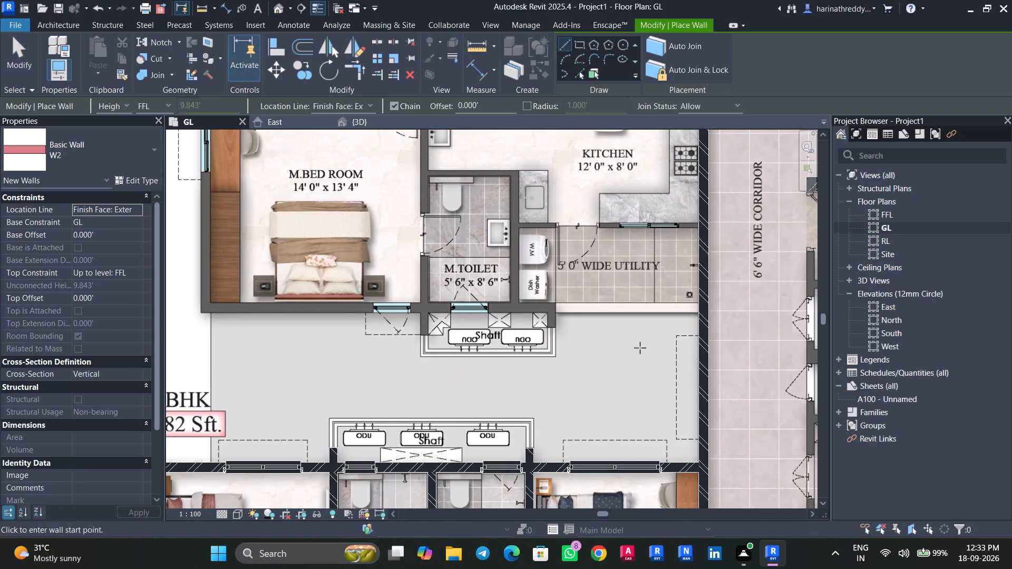
pyautogui.scroll(8, 698, 315)
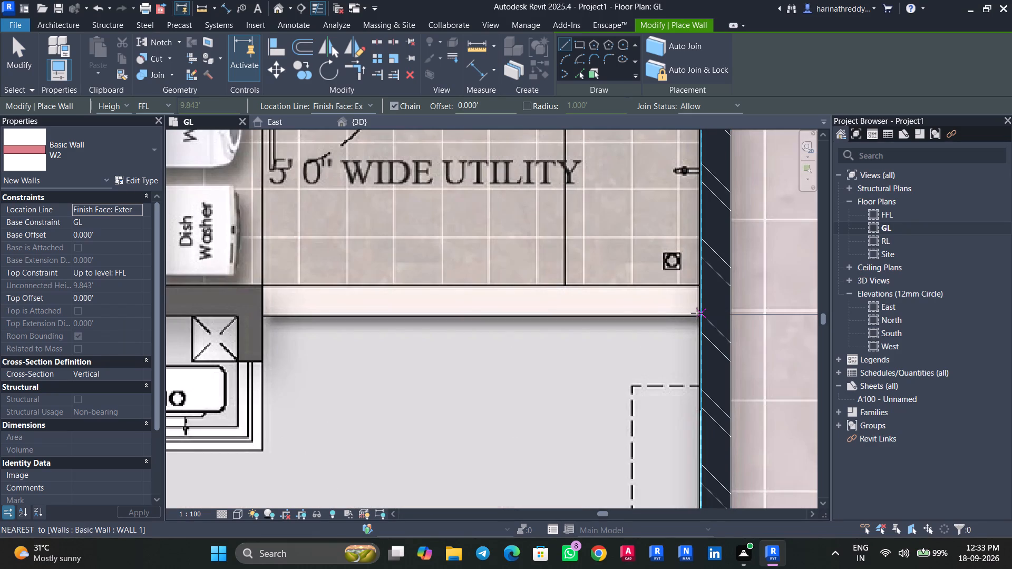
pyautogui.click(697, 316)
pyautogui.moveTo(532, 314); pyautogui.dragTo(747, 315, button='middle')
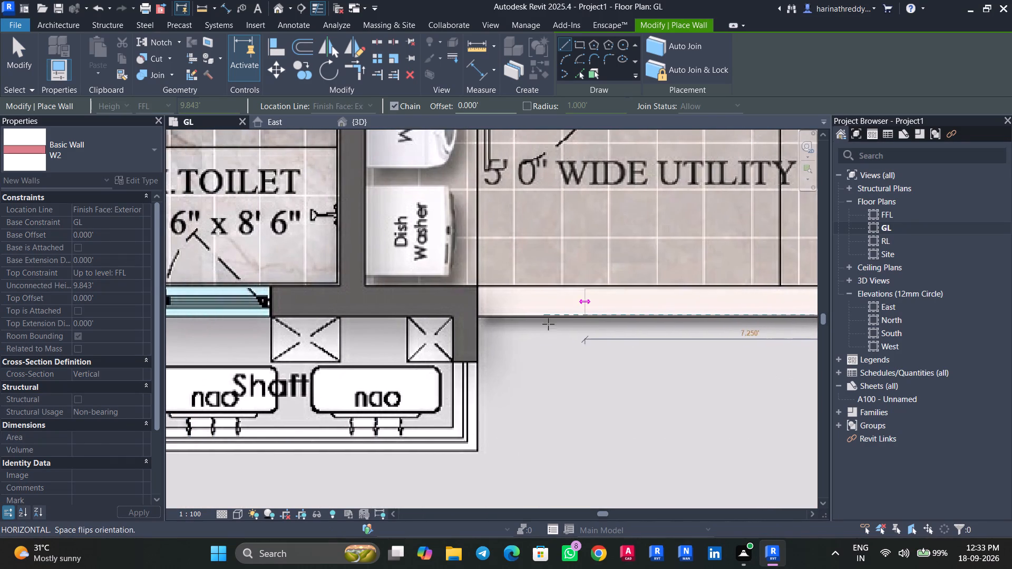
pyautogui.click(478, 318)
pyautogui.press('Escape')
pyautogui.press('Escape')
pyautogui.moveTo(586, 331); pyautogui.dragTo(380, 396, button='middle')
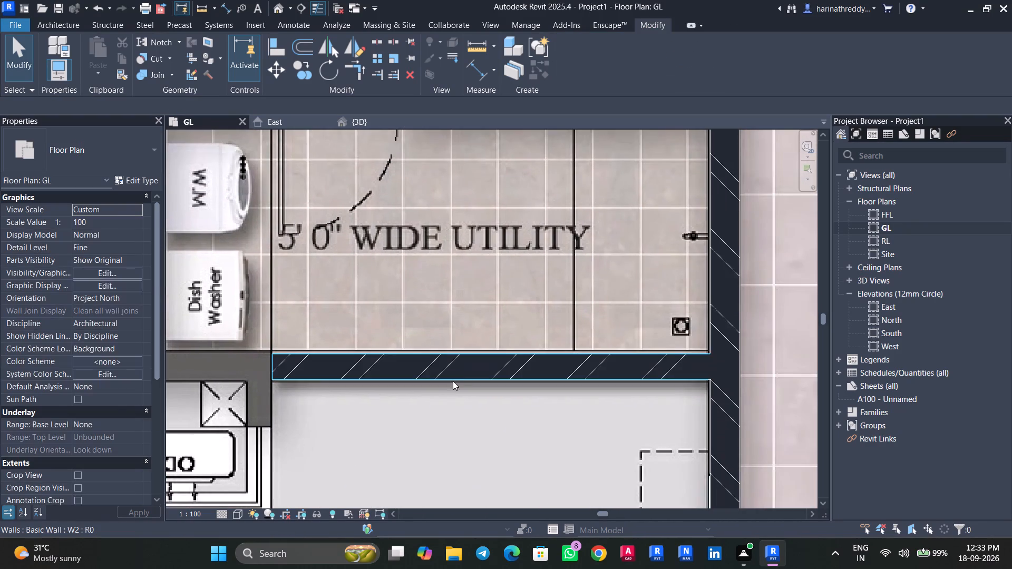
# Change the utility's new outer wall to type WALL 1, matching the plan's wall thickness.
pyautogui.click(464, 371)
pyautogui.scroll(3, 504, 371)
pyautogui.click(116, 152)
pyautogui.scroll(4, 59, 252)
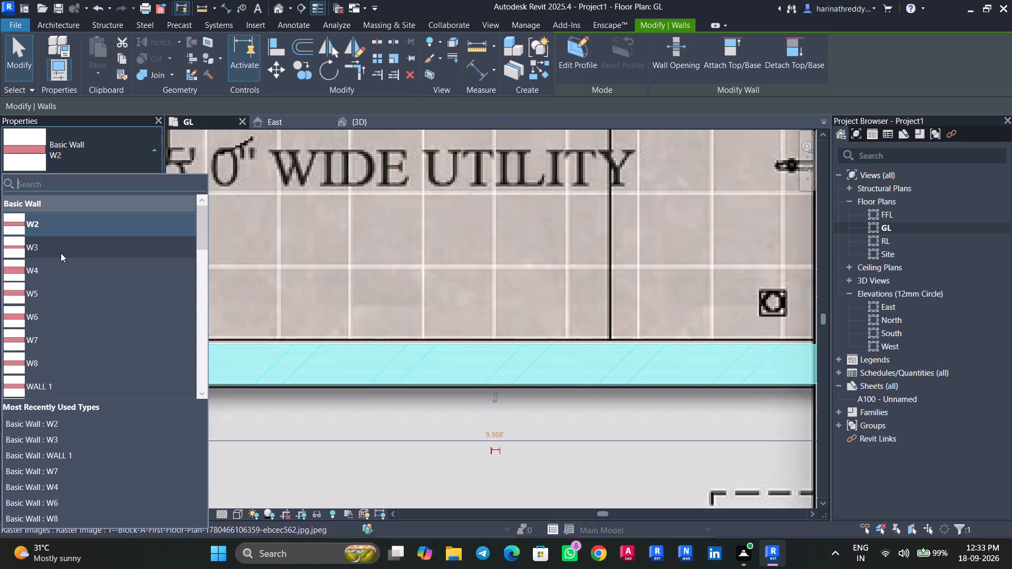
pyautogui.click(47, 311)
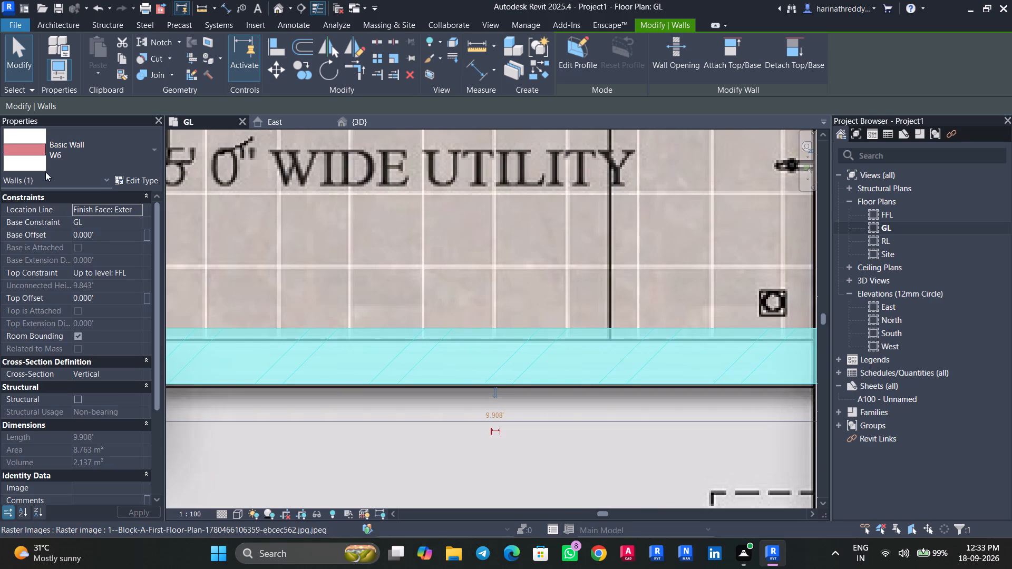
pyautogui.click(54, 158)
pyautogui.click(60, 270)
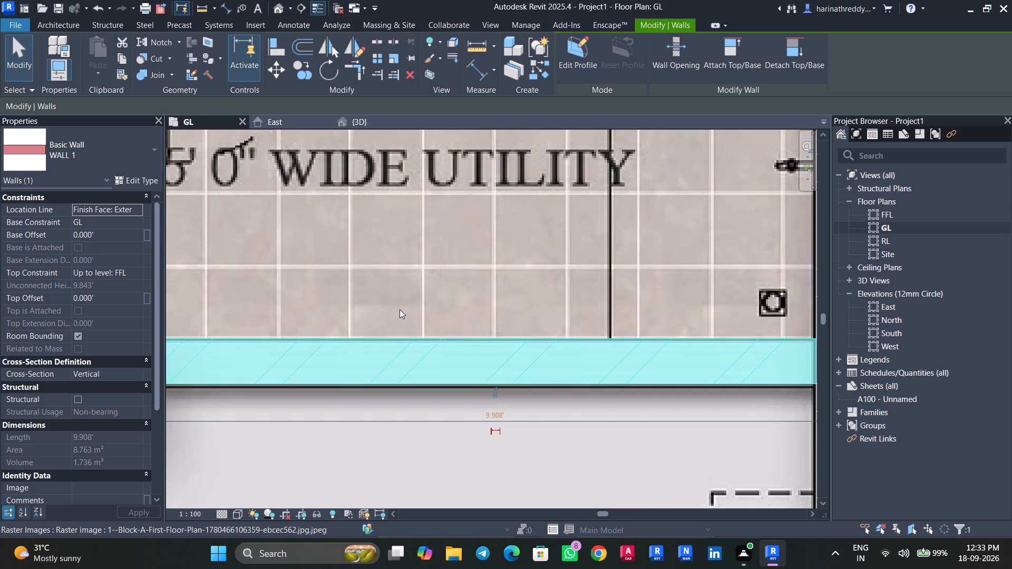
pyautogui.press('Down')
pyautogui.press('Up')
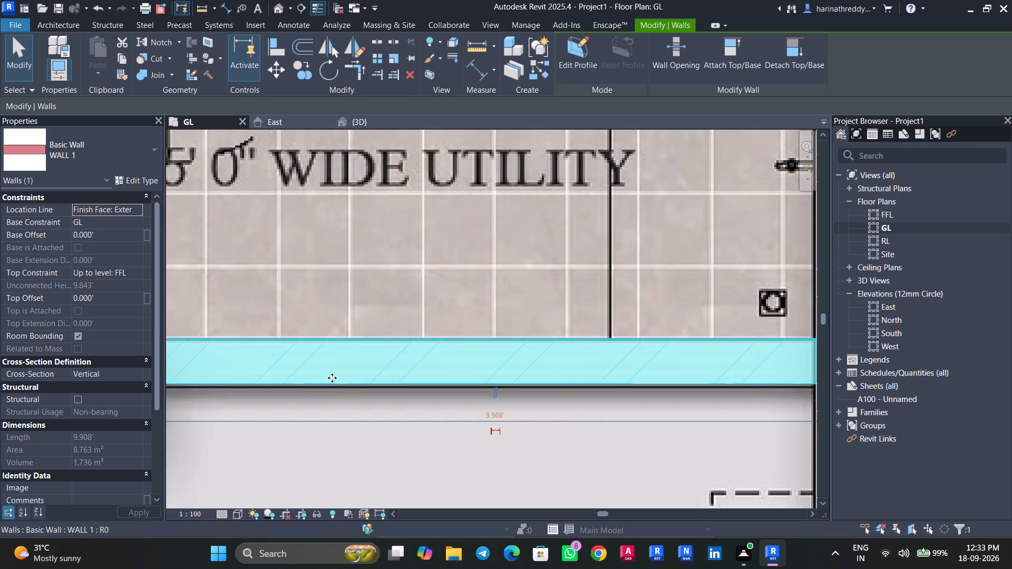
# Set the utility outer wall's top offset to -6'.
pyautogui.click(104, 301)
pyautogui.write("-6'")
pyautogui.press('Return')
pyautogui.scroll(-3, 596, 287)
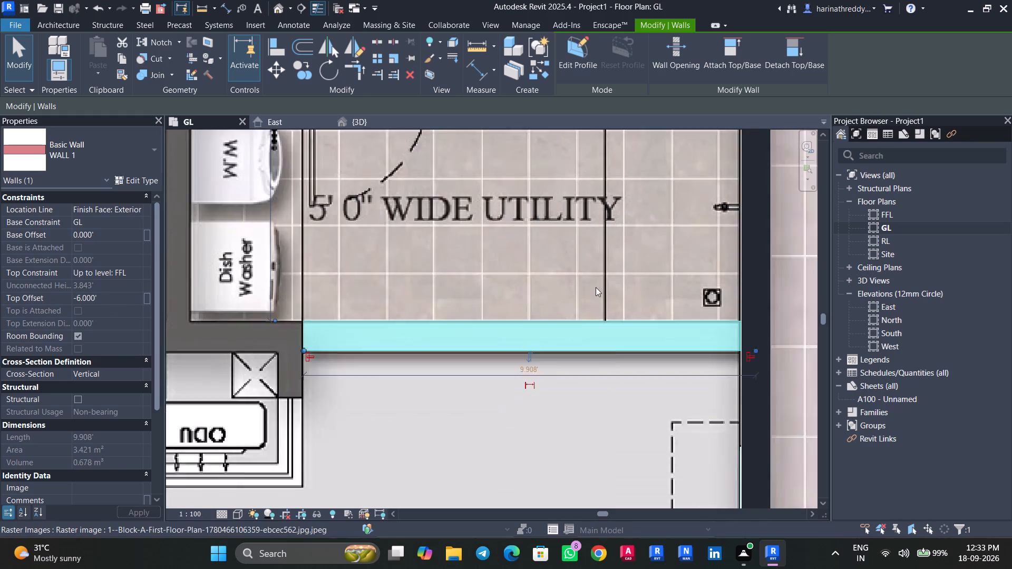
pyautogui.scroll(-2, 596, 287)
pyautogui.press('Escape')
pyautogui.click(406, 322)
pyautogui.moveTo(394, 341); pyautogui.dragTo(590, 350, button='middle')
pyautogui.press('Escape')
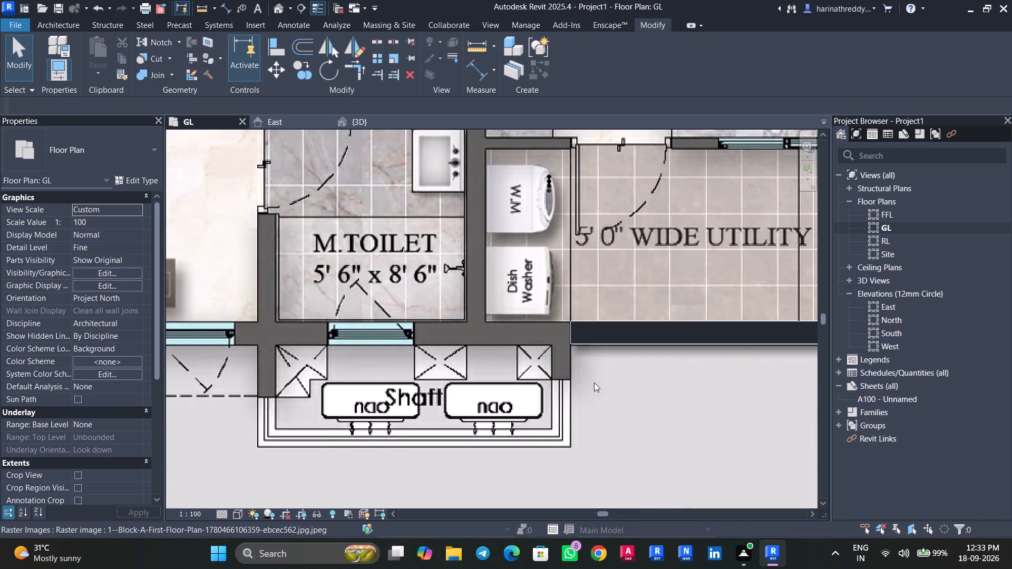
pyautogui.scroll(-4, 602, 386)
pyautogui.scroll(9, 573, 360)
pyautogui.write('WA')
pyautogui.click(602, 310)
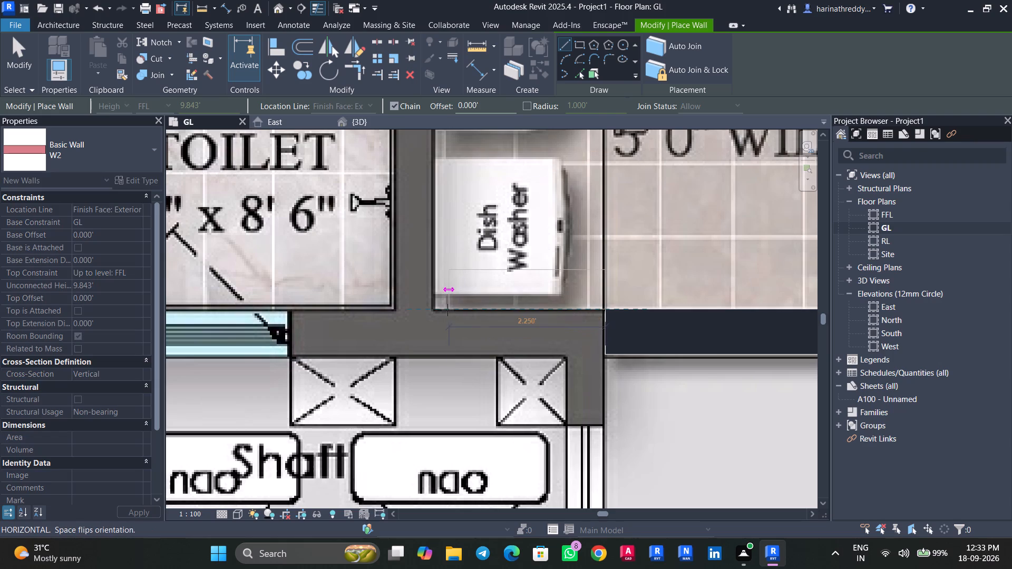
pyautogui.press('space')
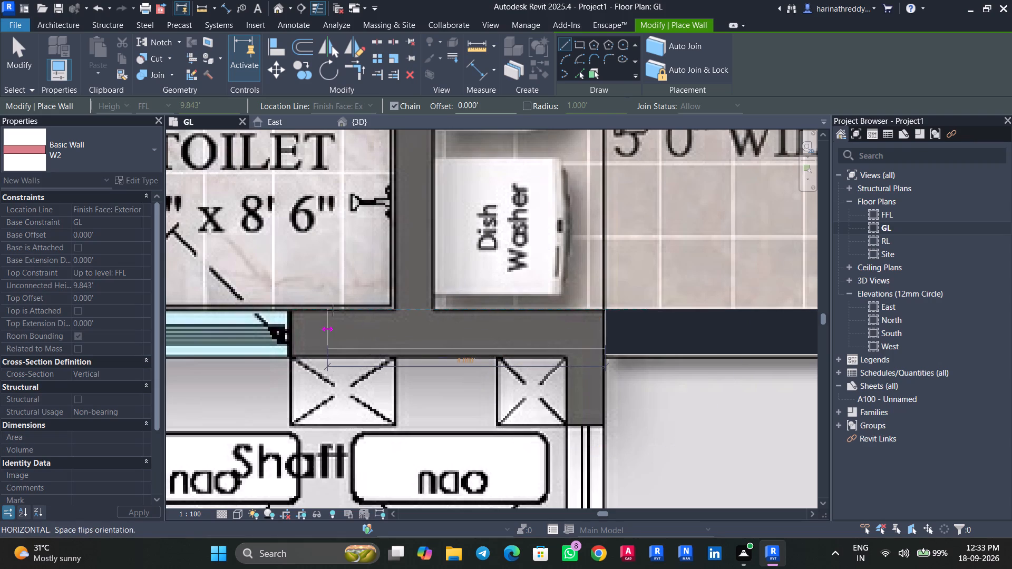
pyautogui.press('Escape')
# Draw a W5 wall about 23.8 ft long from the utility wall's end past M.Toilet to the M.Bed Room's outer corner.
pyautogui.click(94, 158)
pyautogui.scroll(4, 65, 251)
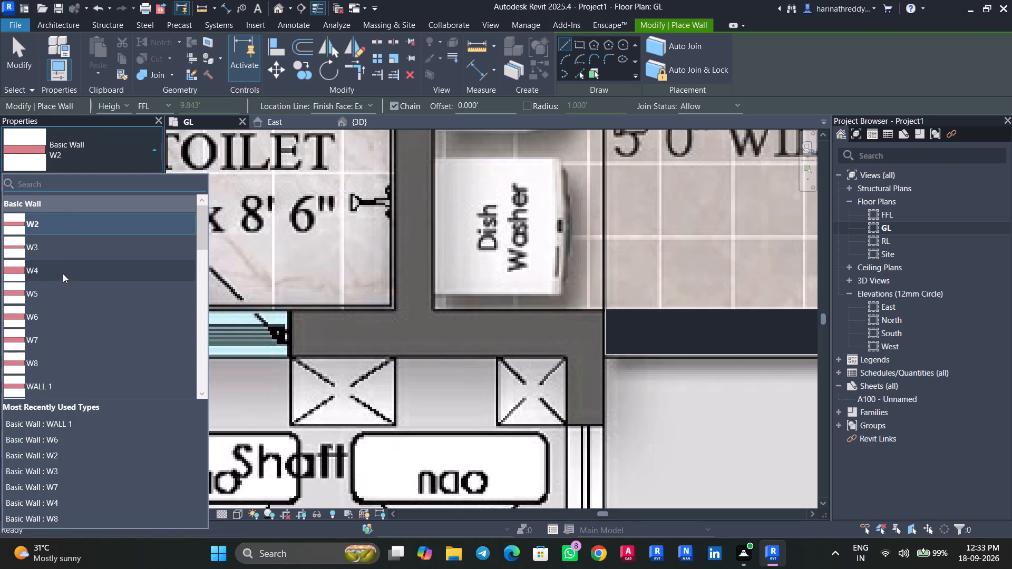
pyautogui.click(59, 292)
pyautogui.click(607, 308)
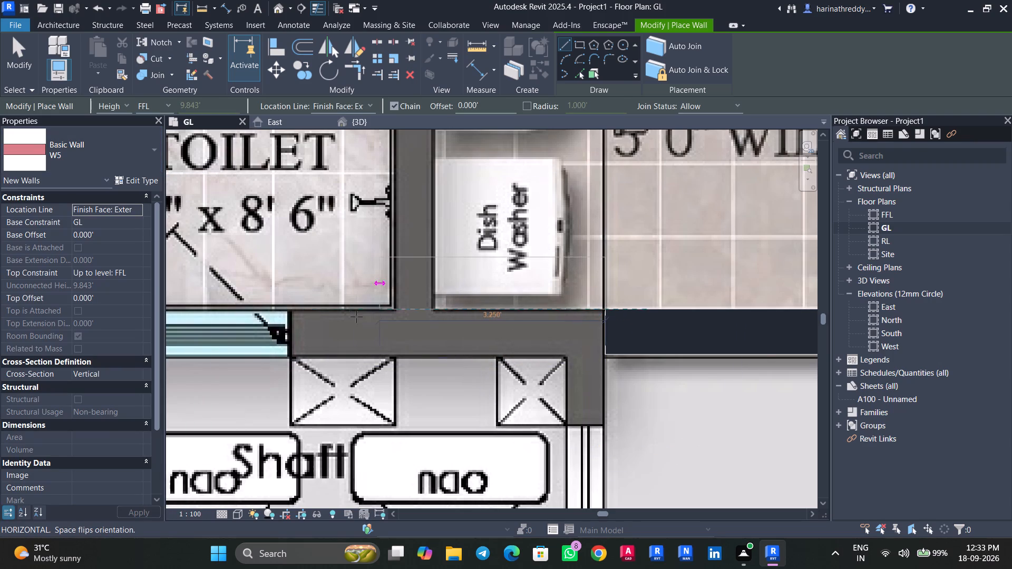
pyautogui.press('space')
pyautogui.moveTo(298, 306); pyautogui.dragTo(462, 309, button='middle')
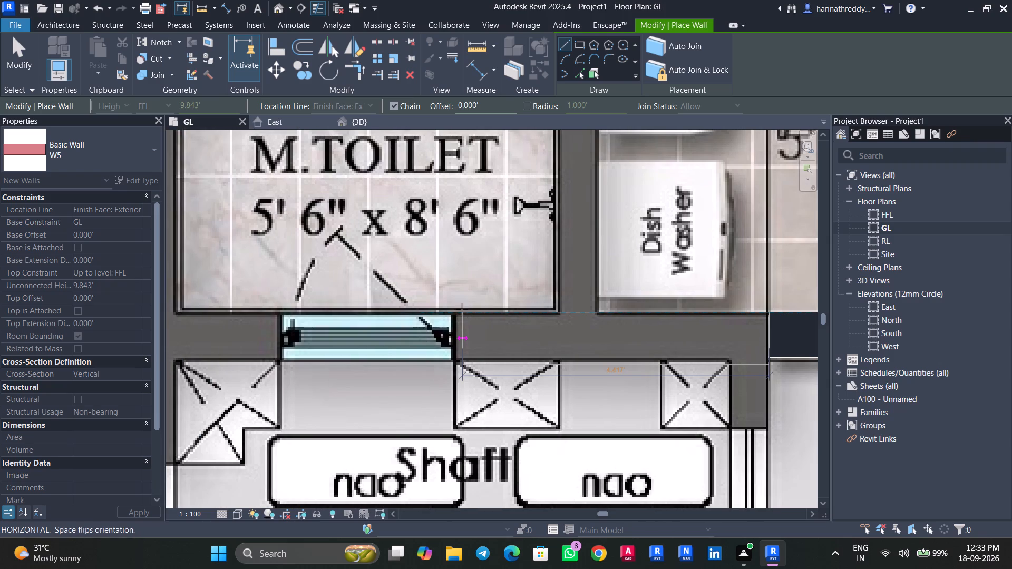
pyautogui.moveTo(387, 316); pyautogui.dragTo(651, 318, button='middle')
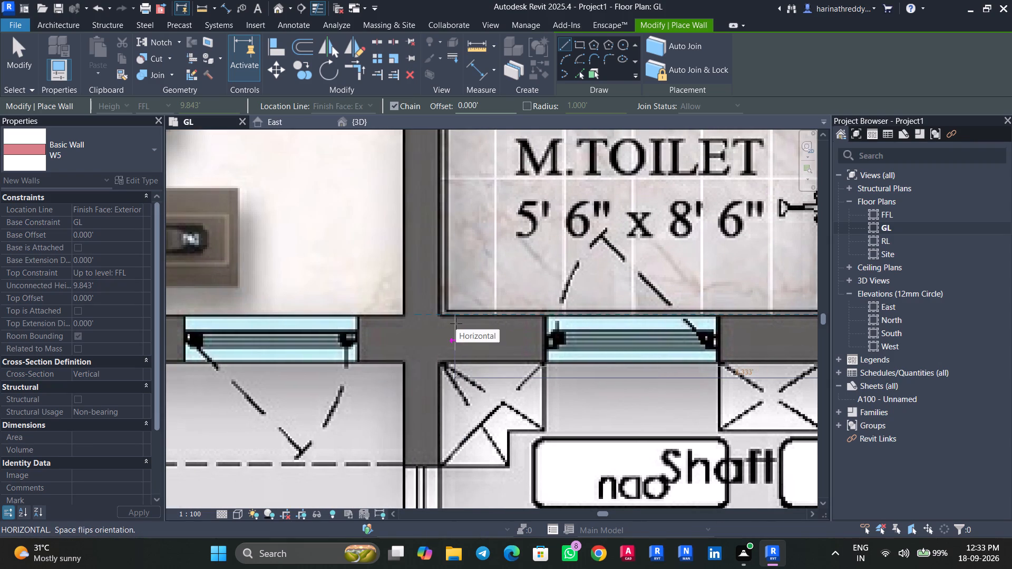
pyautogui.moveTo(386, 320); pyautogui.dragTo(627, 321, button='middle')
pyautogui.moveTo(410, 317); pyautogui.dragTo(783, 321, button='middle')
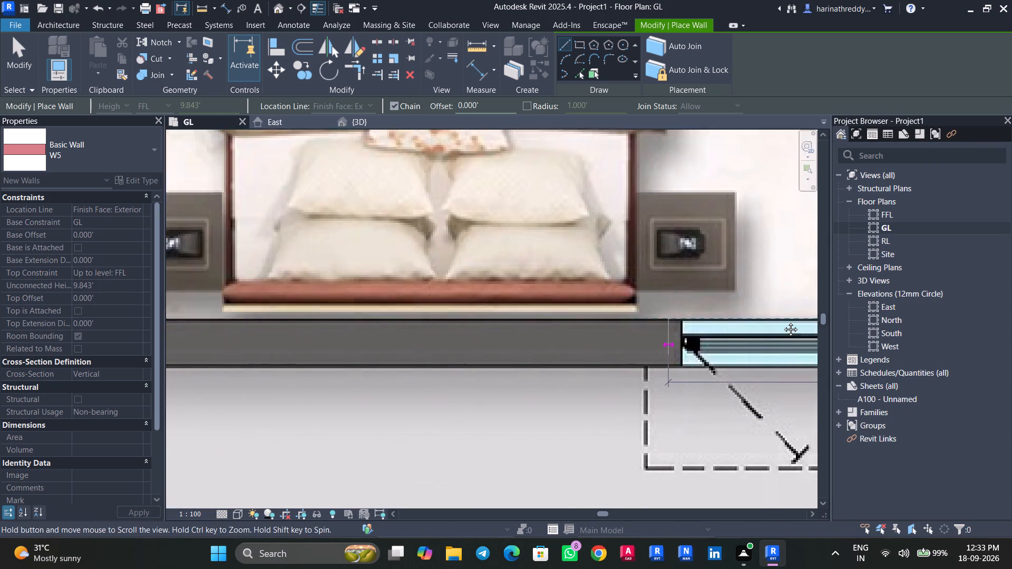
pyautogui.moveTo(783, 321); pyautogui.dragTo(787, 322, button='middle')
pyautogui.scroll(-6, 588, 322)
pyautogui.moveTo(588, 322); pyautogui.dragTo(751, 328, button='middle')
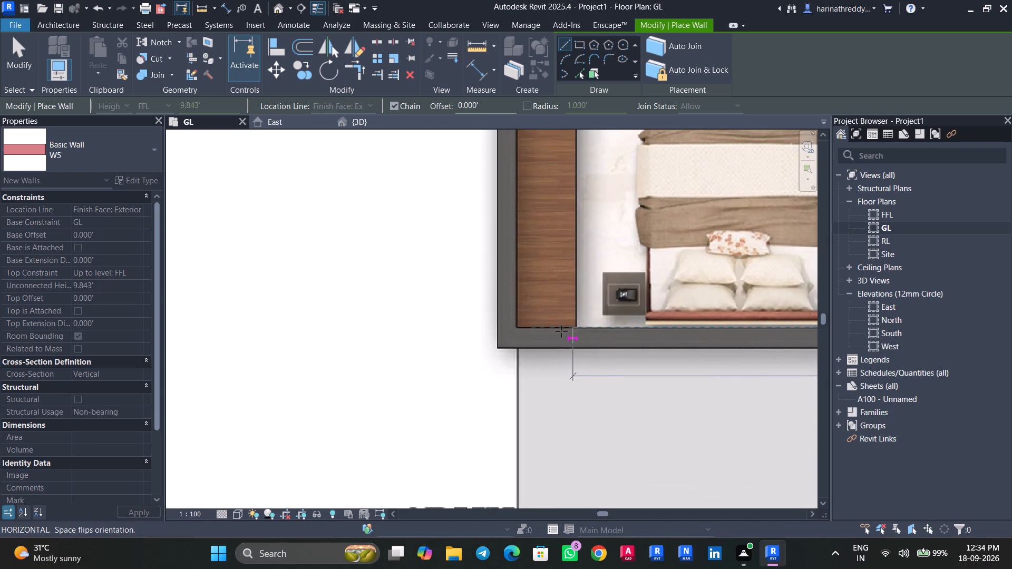
pyautogui.scroll(2, 539, 332)
pyautogui.scroll(9, 484, 328)
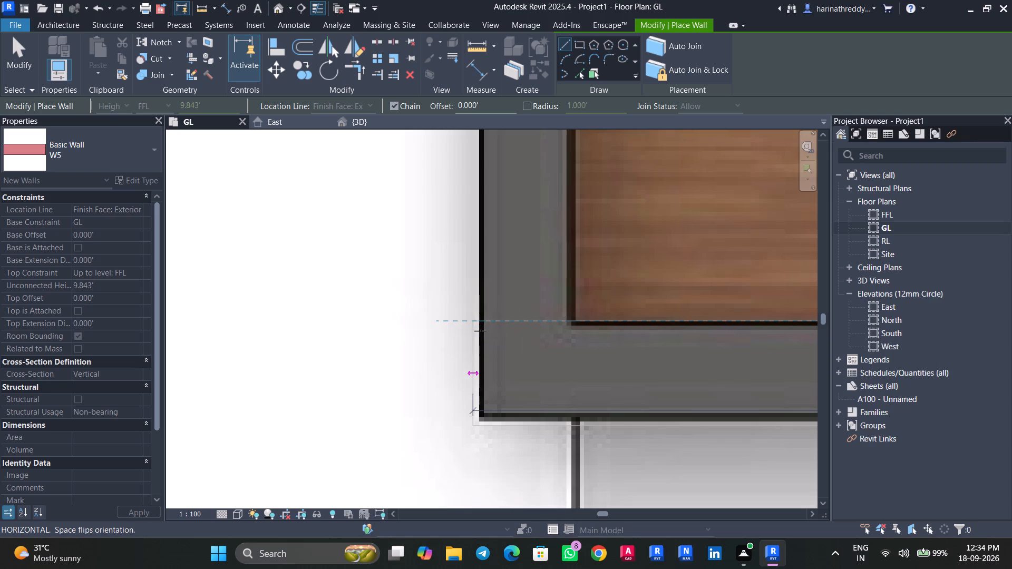
pyautogui.scroll(5, 478, 330)
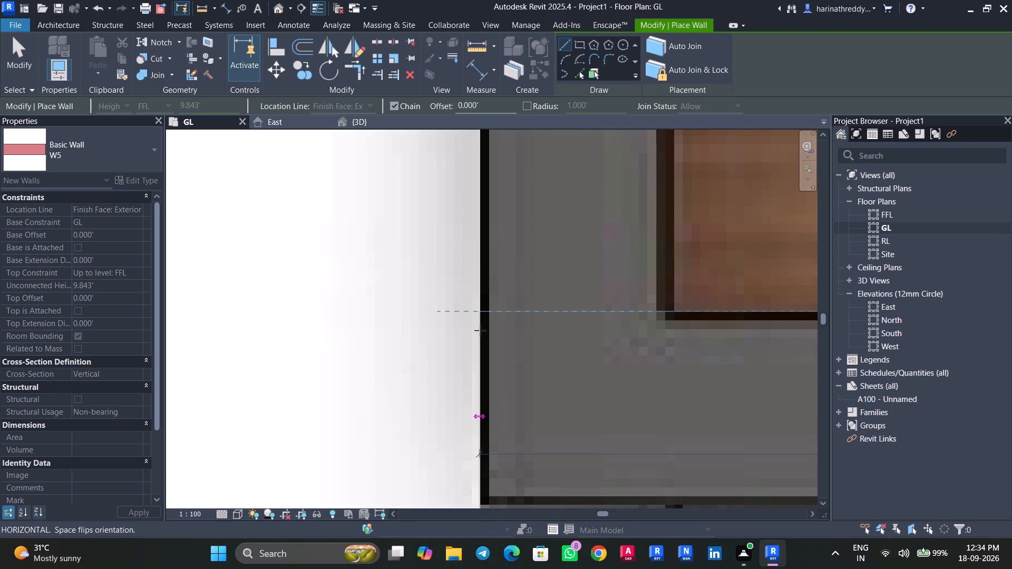
pyautogui.click(481, 330)
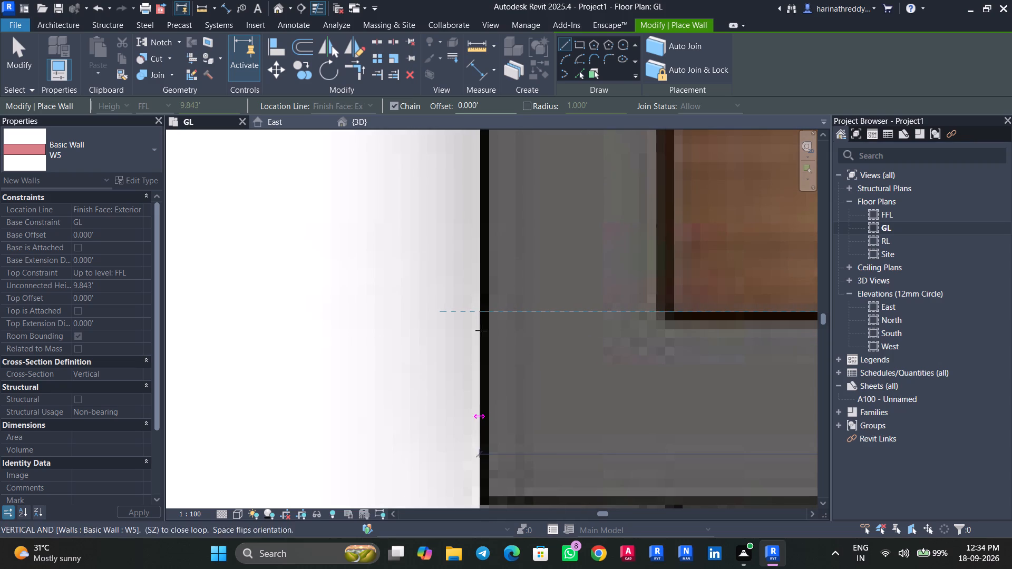
pyautogui.press('Escape')
pyautogui.press('Escape')
# Nudge the W5 wall along the M.Bed Room and M.Toilet into line with the traced plan wall.
pyautogui.scroll(-15, 504, 366)
pyautogui.click(509, 355)
pyautogui.moveTo(671, 350); pyautogui.dragTo(377, 365, button='middle')
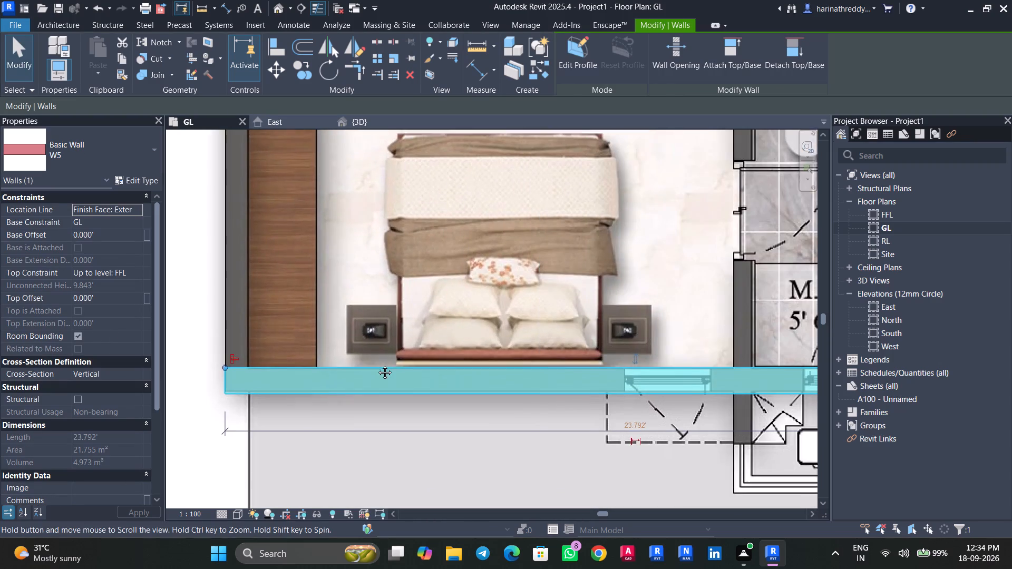
pyautogui.moveTo(377, 365); pyautogui.dragTo(375, 365, button='middle')
pyautogui.moveTo(699, 375); pyautogui.dragTo(384, 376, button='middle')
pyautogui.moveTo(679, 376); pyautogui.dragTo(617, 394, button='middle')
pyautogui.scroll(4, 609, 398)
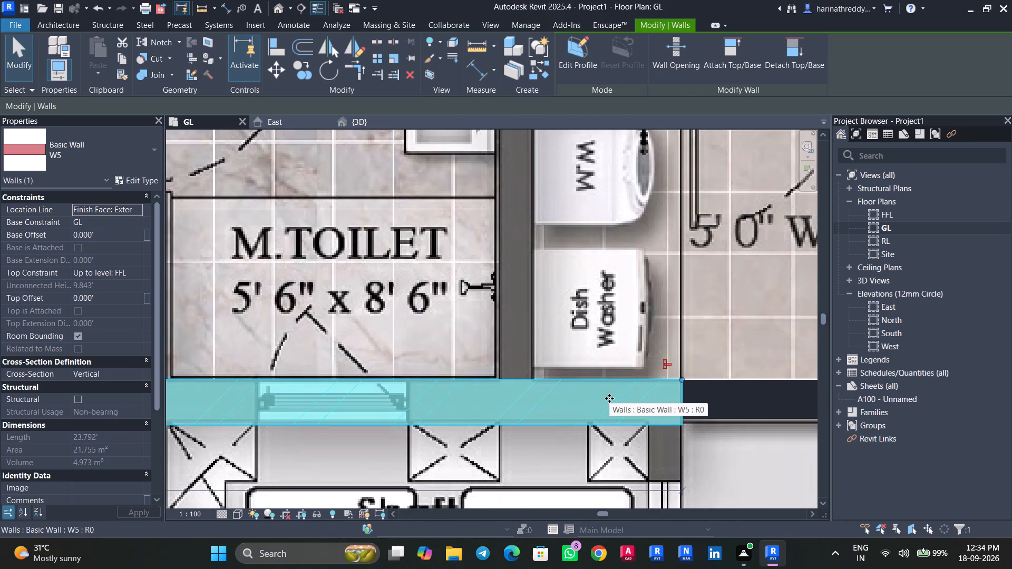
pyautogui.press('Up')
pyautogui.scroll(1, 463, 438)
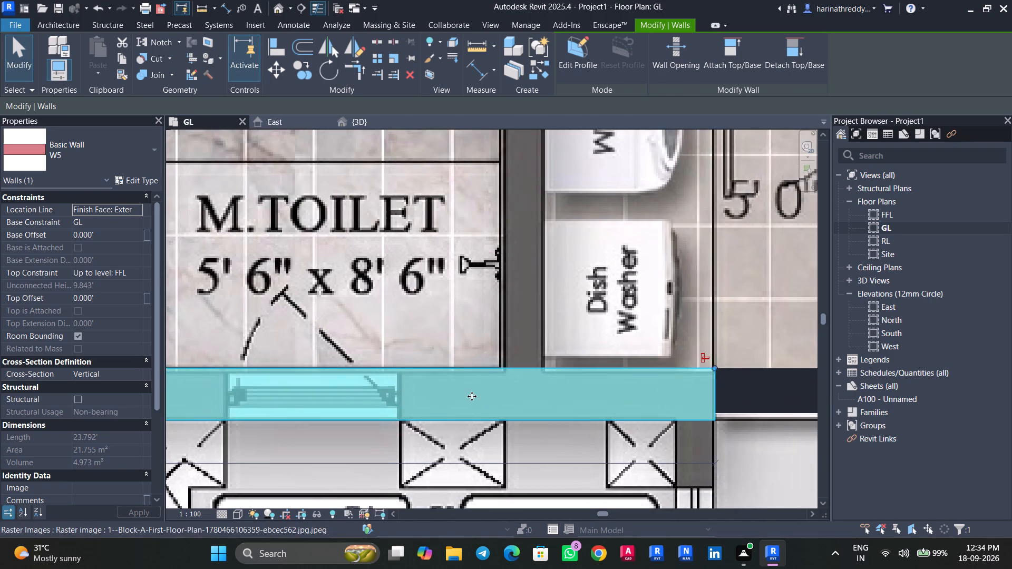
pyautogui.moveTo(472, 396); pyautogui.dragTo(619, 327, button='middle')
pyautogui.scroll(3, 506, 362)
pyautogui.moveTo(503, 366); pyautogui.dragTo(785, 375, button='middle')
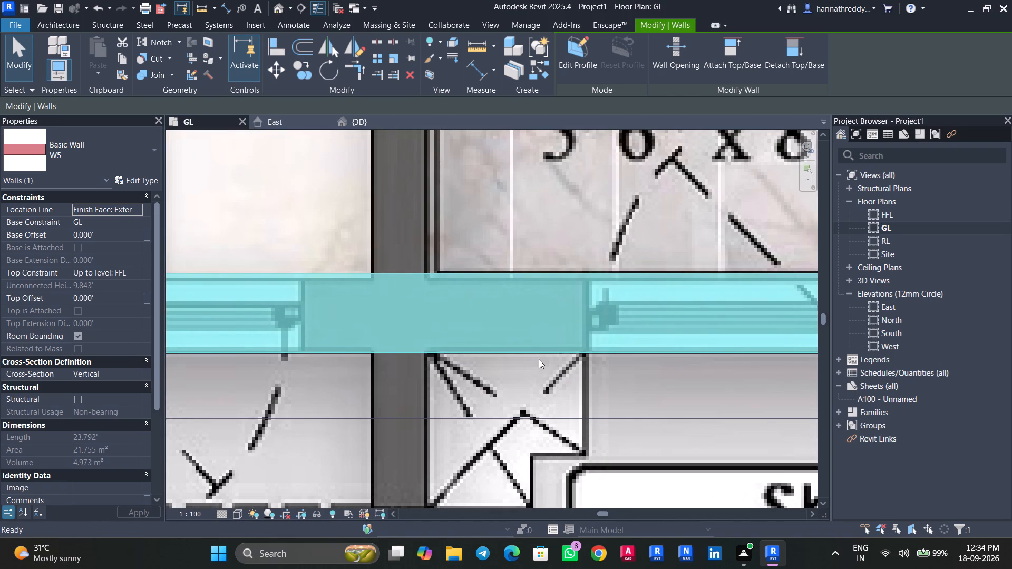
pyautogui.press('Down')
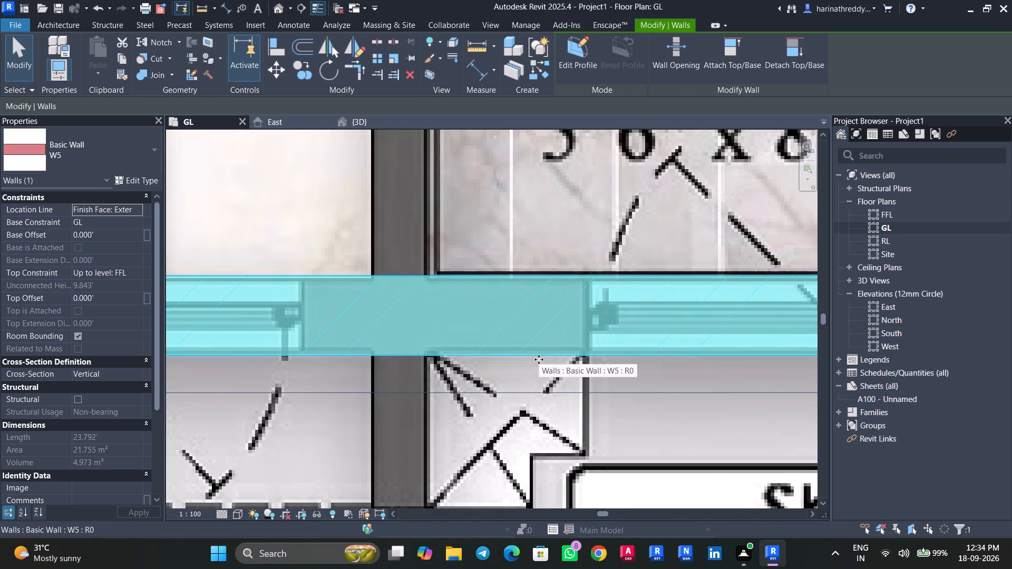
pyautogui.scroll(-10, 539, 359)
pyautogui.moveTo(540, 360); pyautogui.dragTo(613, 468, button='middle')
pyautogui.scroll(-3, 455, 310)
pyautogui.moveTo(458, 312); pyautogui.dragTo(598, 357, button='middle')
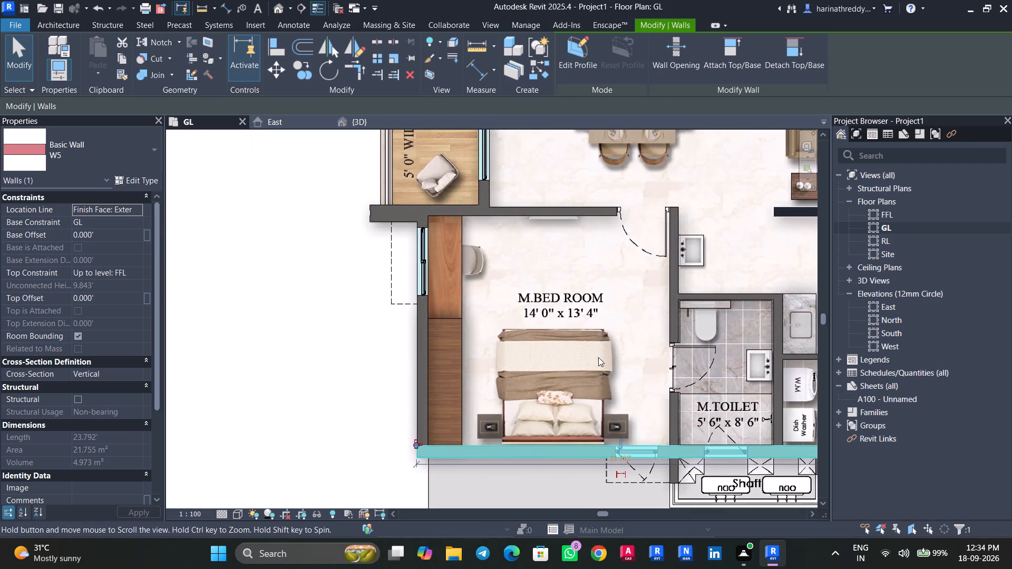
pyautogui.scroll(5, 380, 408)
pyautogui.press('Escape')
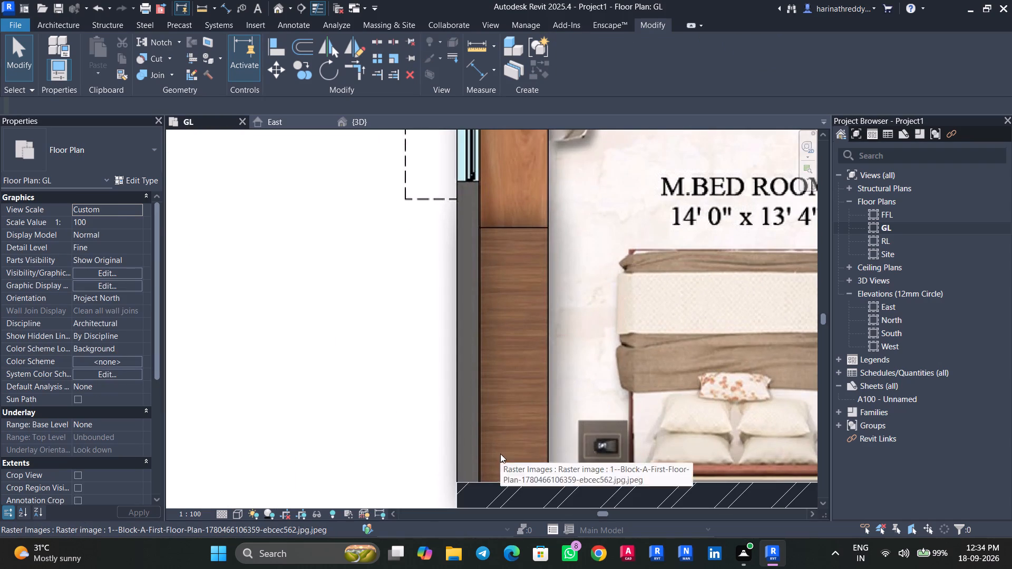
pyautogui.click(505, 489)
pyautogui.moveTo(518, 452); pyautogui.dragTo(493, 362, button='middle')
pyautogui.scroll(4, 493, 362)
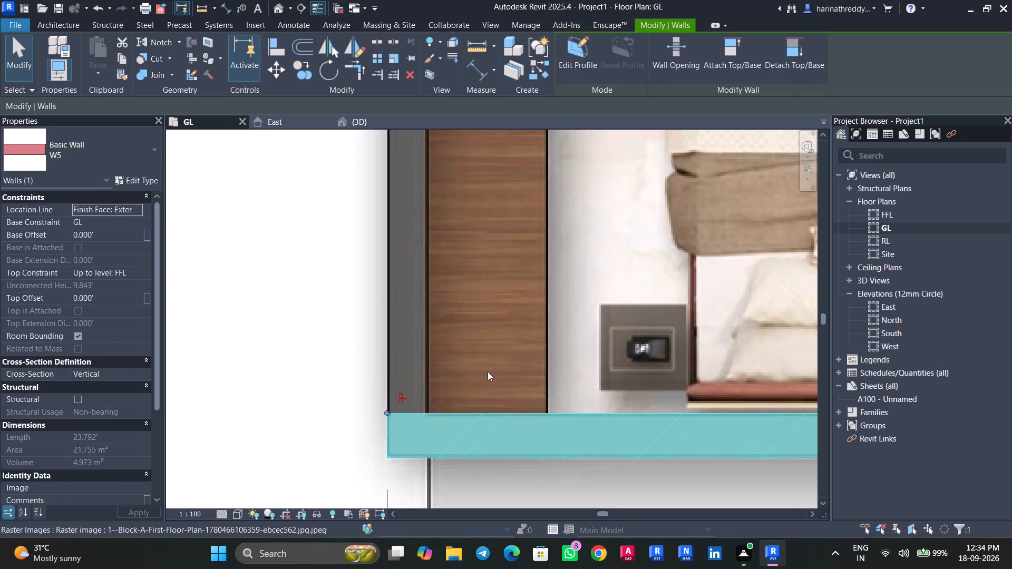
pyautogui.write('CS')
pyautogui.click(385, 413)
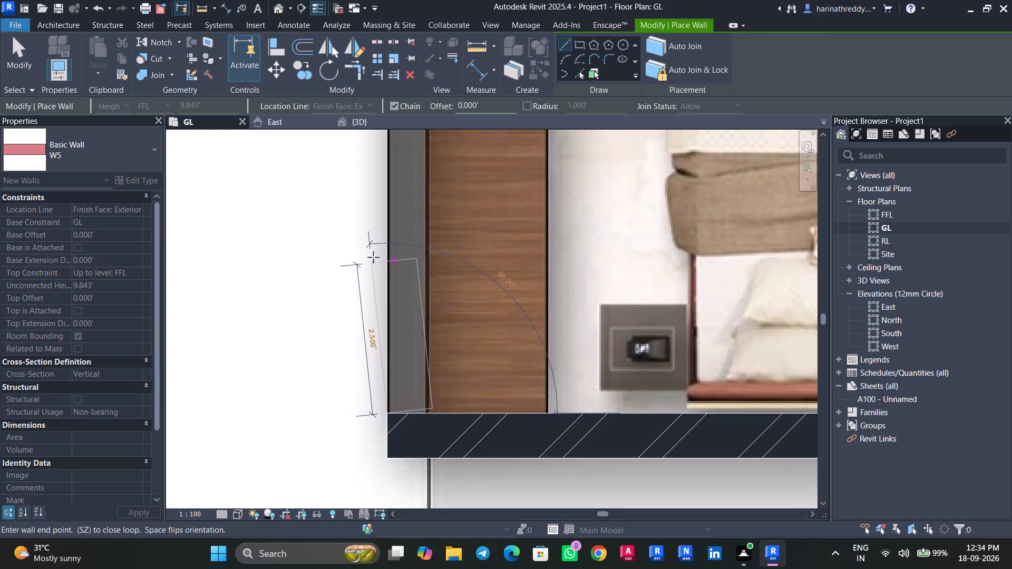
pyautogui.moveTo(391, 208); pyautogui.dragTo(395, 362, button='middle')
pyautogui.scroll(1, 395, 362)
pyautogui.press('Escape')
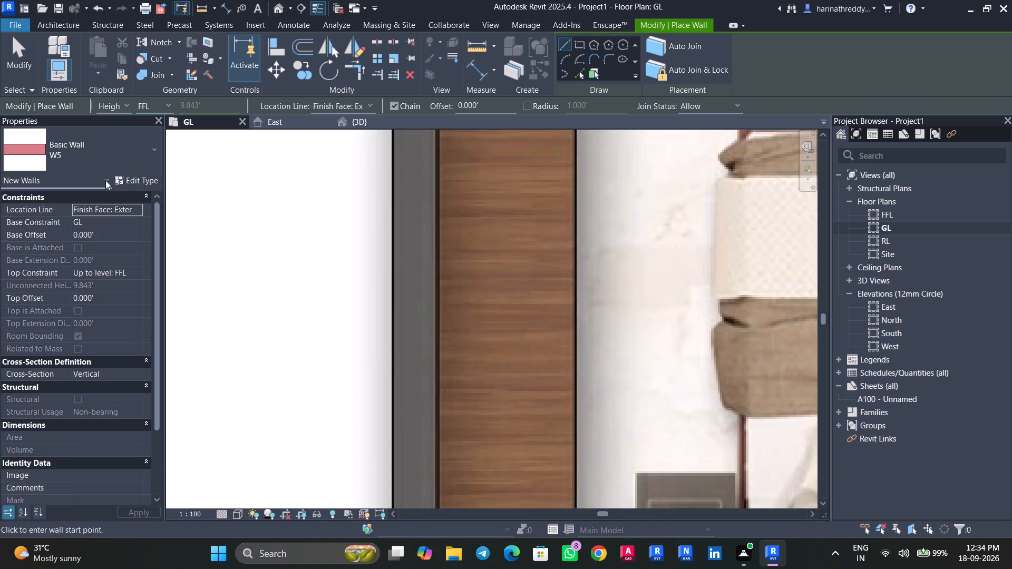
# Draw a W8 wall about 14.4 ft long along the M.Bed Room's outer side, from the W5 wall's corner to the balcony wall's outer face.
pyautogui.click(105, 158)
pyautogui.click(53, 273)
pyautogui.moveTo(329, 351); pyautogui.dragTo(302, 189, button='middle')
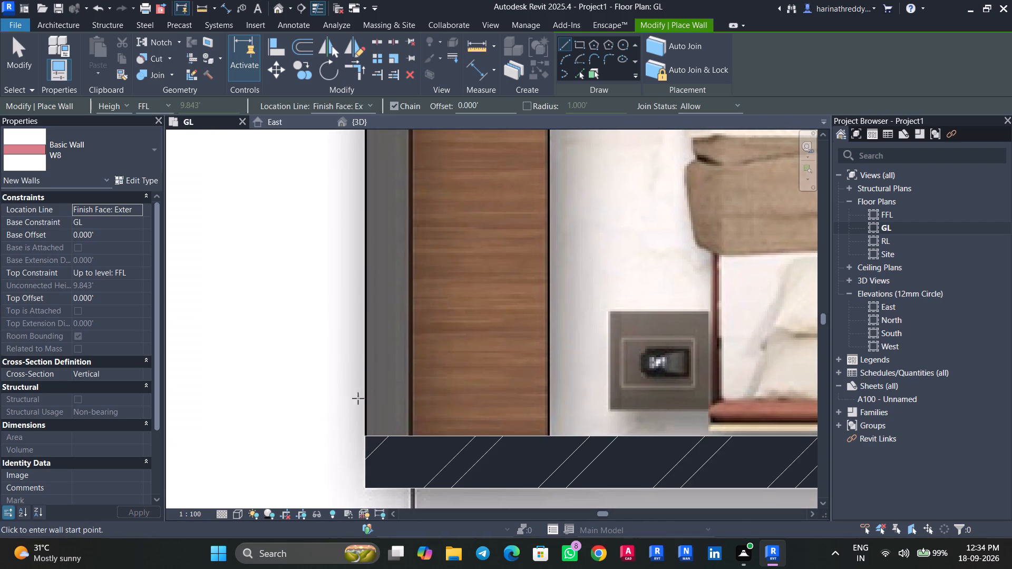
pyautogui.click(363, 437)
pyautogui.moveTo(358, 280); pyautogui.dragTo(373, 409, button='middle')
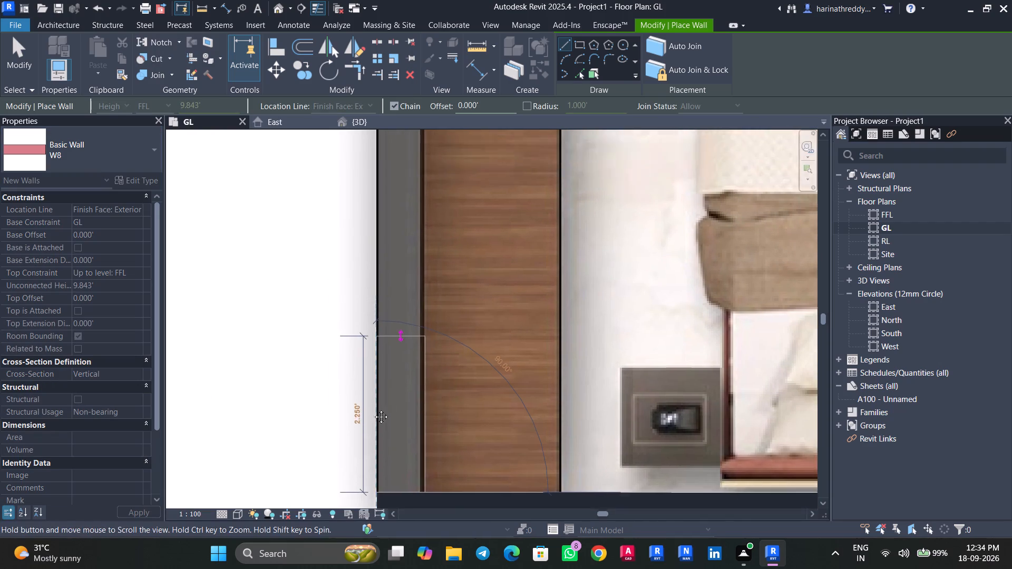
pyautogui.moveTo(373, 409); pyautogui.dragTo(374, 428, button='middle')
pyautogui.scroll(-7, 377, 417)
pyautogui.moveTo(375, 182); pyautogui.dragTo(375, 280, button='middle')
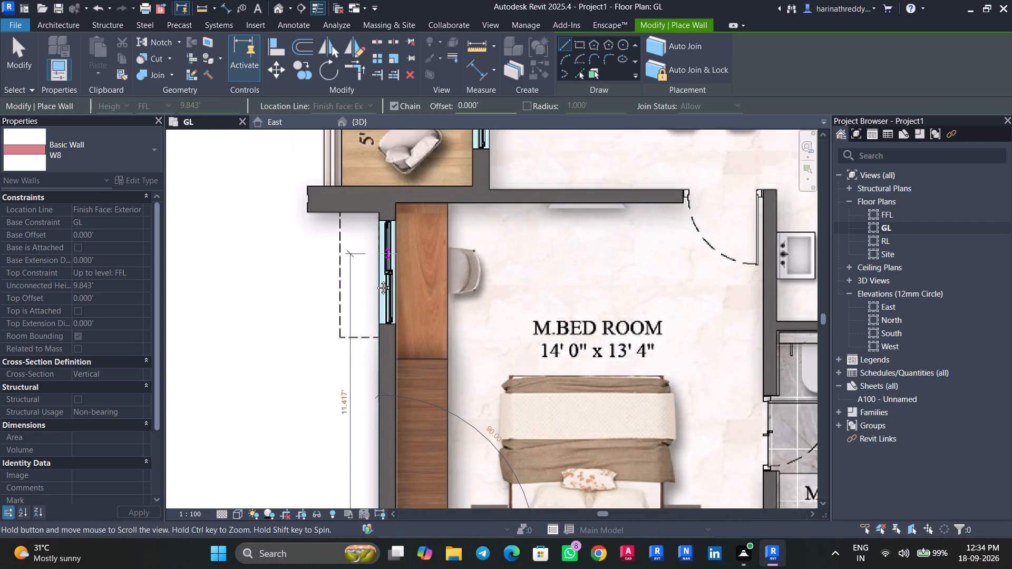
pyautogui.moveTo(375, 280); pyautogui.dragTo(375, 297, button='middle')
pyautogui.scroll(9, 379, 247)
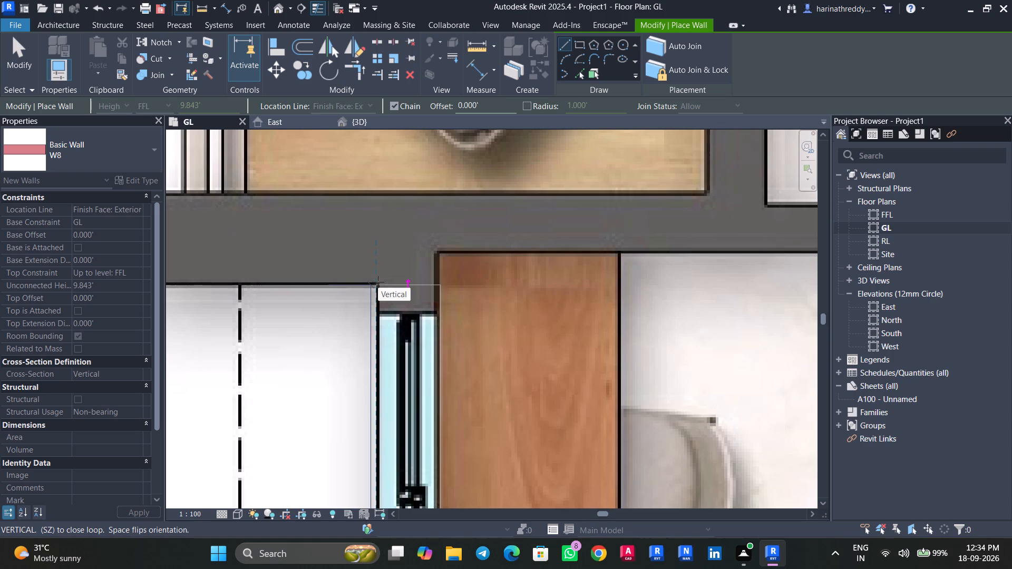
pyautogui.scroll(3, 382, 197)
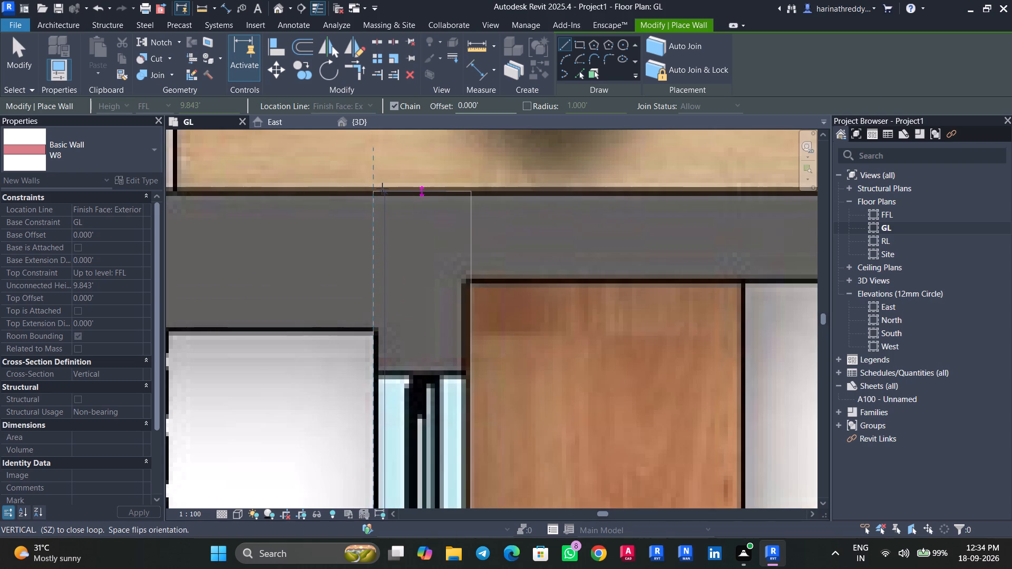
pyautogui.click(382, 189)
pyautogui.press('Escape')
pyautogui.press('Escape')
pyautogui.press('Escape')
pyautogui.click(397, 235)
pyautogui.scroll(-10, 397, 235)
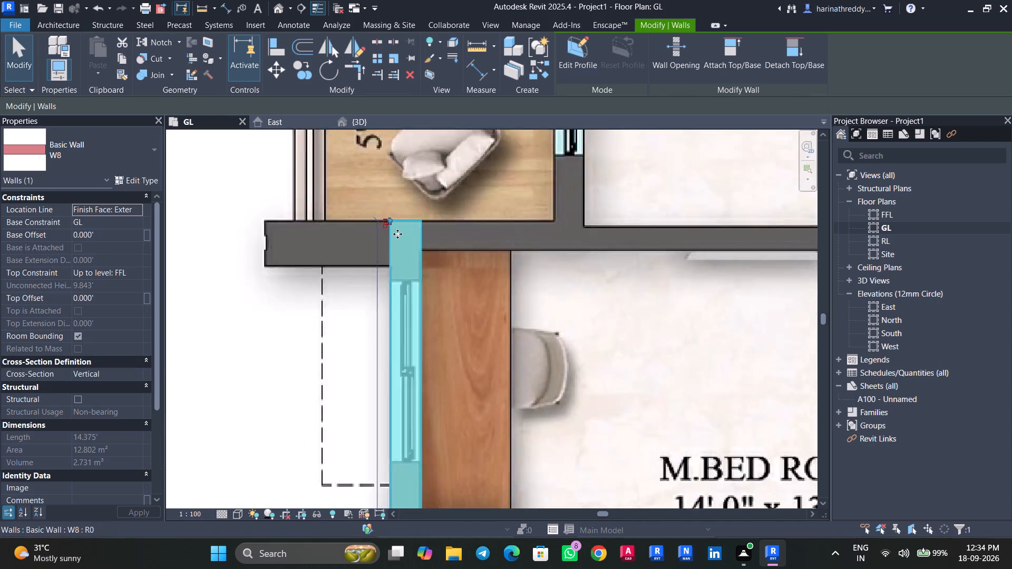
pyautogui.scroll(-2, 397, 234)
pyautogui.moveTo(430, 359); pyautogui.dragTo(442, 213, button='middle')
pyautogui.scroll(5, 406, 347)
pyautogui.moveTo(512, 213); pyautogui.dragTo(536, 507, button='middle')
pyautogui.scroll(-4, 514, 346)
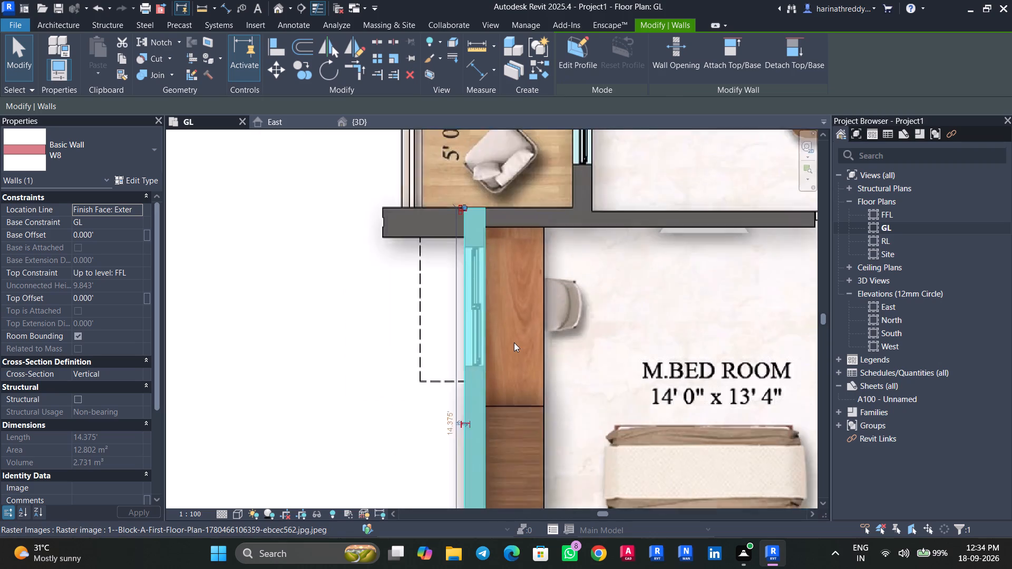
pyautogui.scroll(-1, 514, 342)
pyautogui.moveTo(525, 344); pyautogui.dragTo(528, 458, button='middle')
pyautogui.press('Escape')
# Draw a W4 wall about 3.1 ft long from the projecting stub's outer end below the balcony to the W8 wall's corner.
pyautogui.press('w')
pyautogui.press('a')
pyautogui.click(81, 167)
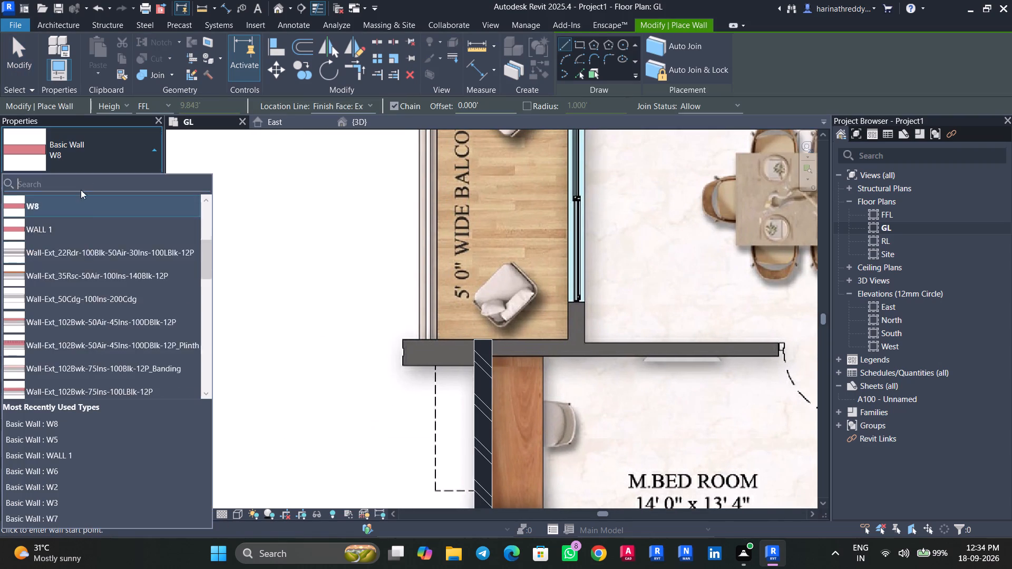
pyautogui.scroll(2, 92, 292)
pyautogui.click(65, 256)
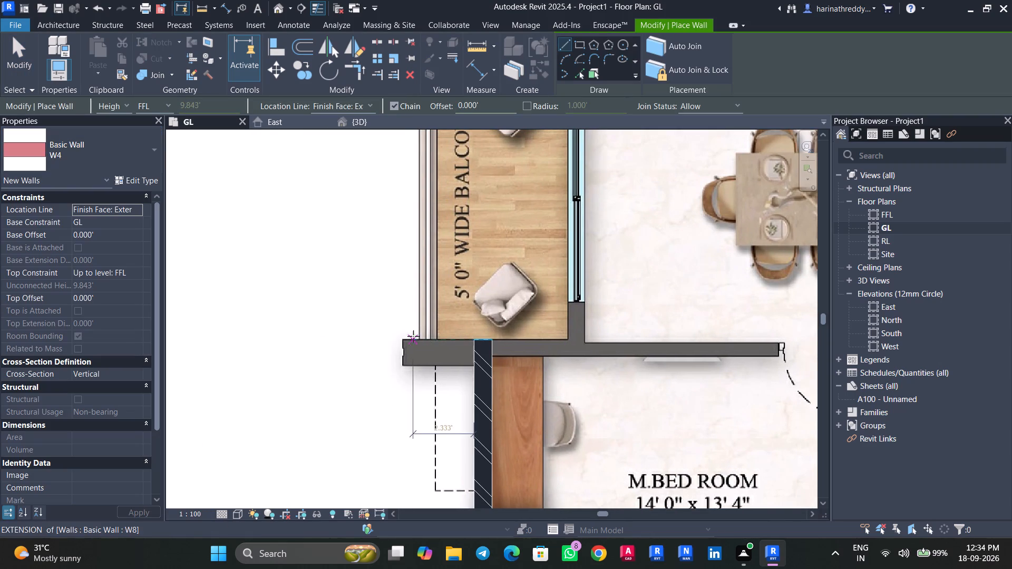
pyautogui.scroll(8, 411, 343)
pyautogui.click(384, 333)
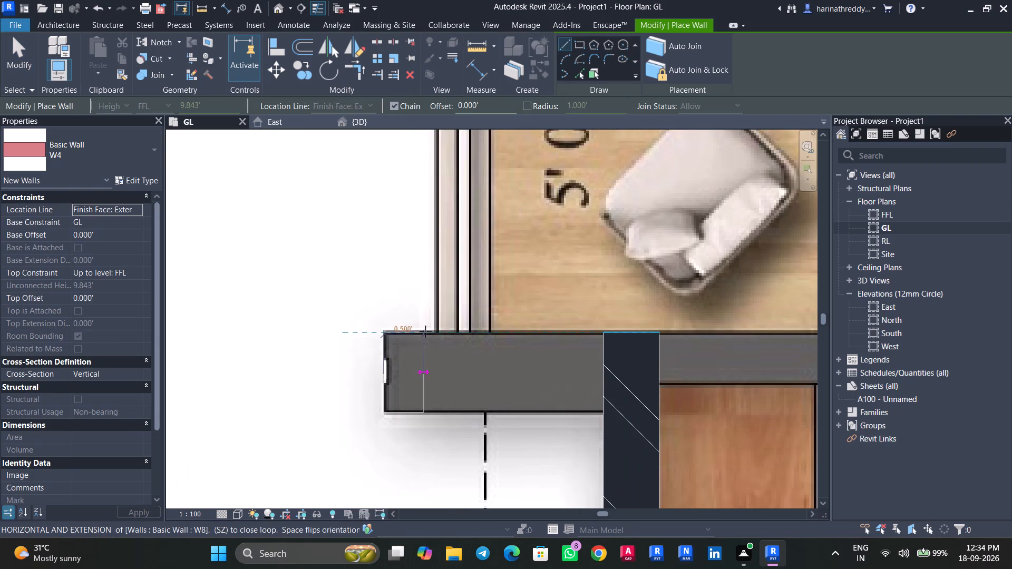
pyautogui.click(604, 328)
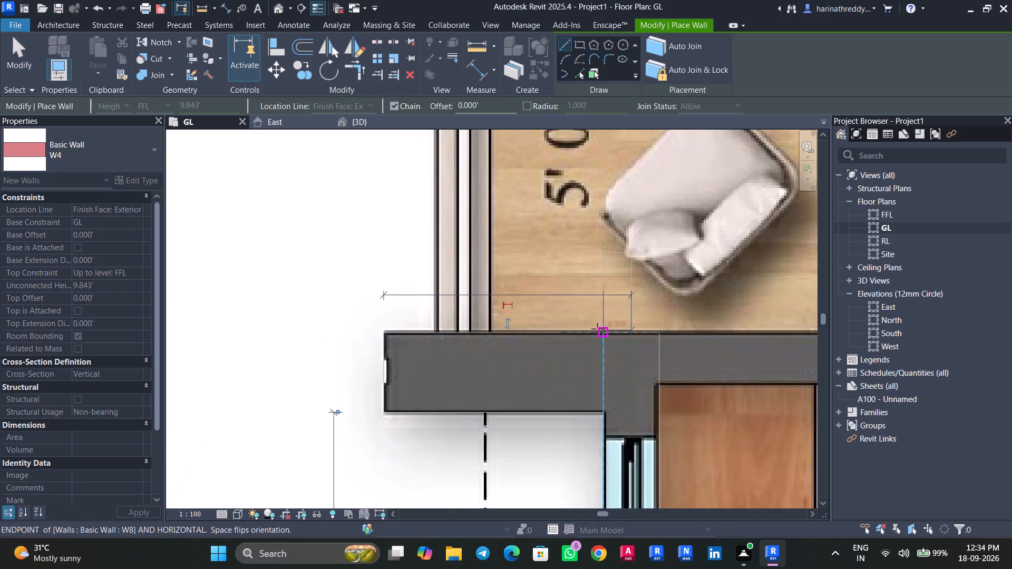
pyautogui.press('Escape')
pyautogui.press('Escape')
pyautogui.press('Escape')
pyautogui.click(575, 351)
pyautogui.moveTo(575, 352); pyautogui.dragTo(262, 350, button='middle')
pyautogui.press('Escape')
pyautogui.press('Escape')
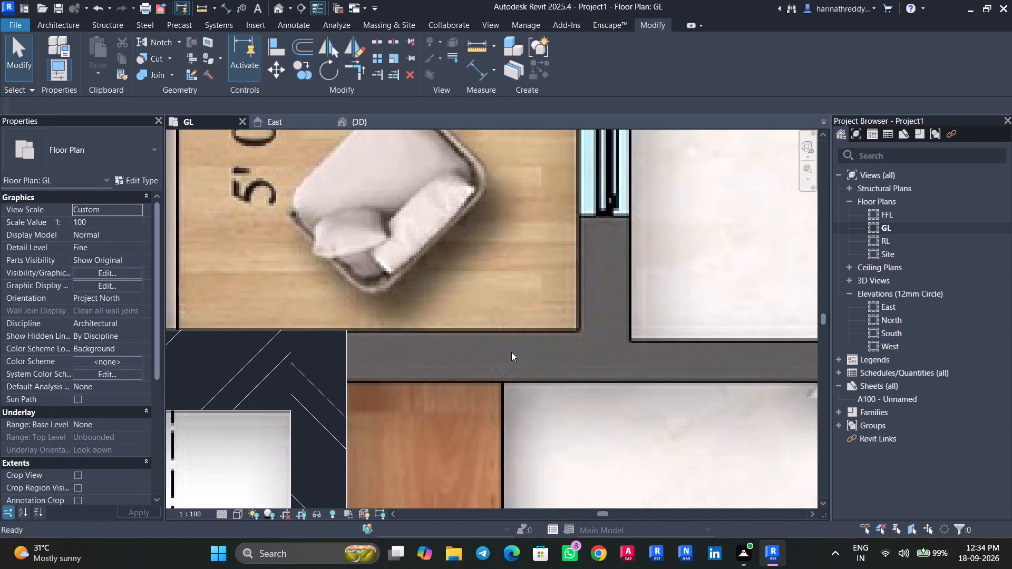
# Draw a matching W8 wall about 14.37 ft long from the balcony corner along the M.Bed Room to the far side of its door.
pyautogui.click(335, 386)
pyautogui.write('CS')
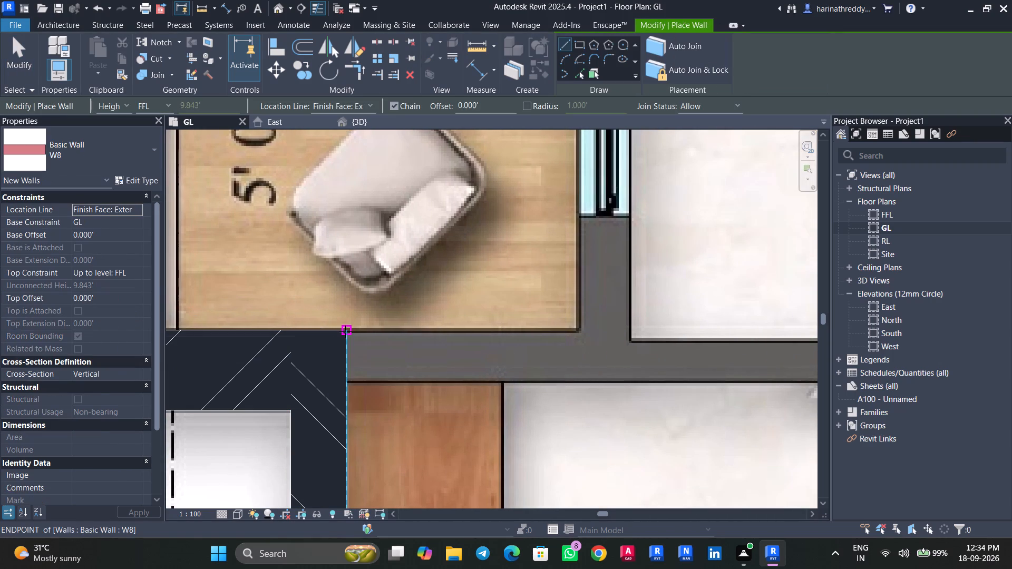
pyautogui.click(345, 331)
pyautogui.moveTo(513, 332); pyautogui.dragTo(237, 355, button='middle')
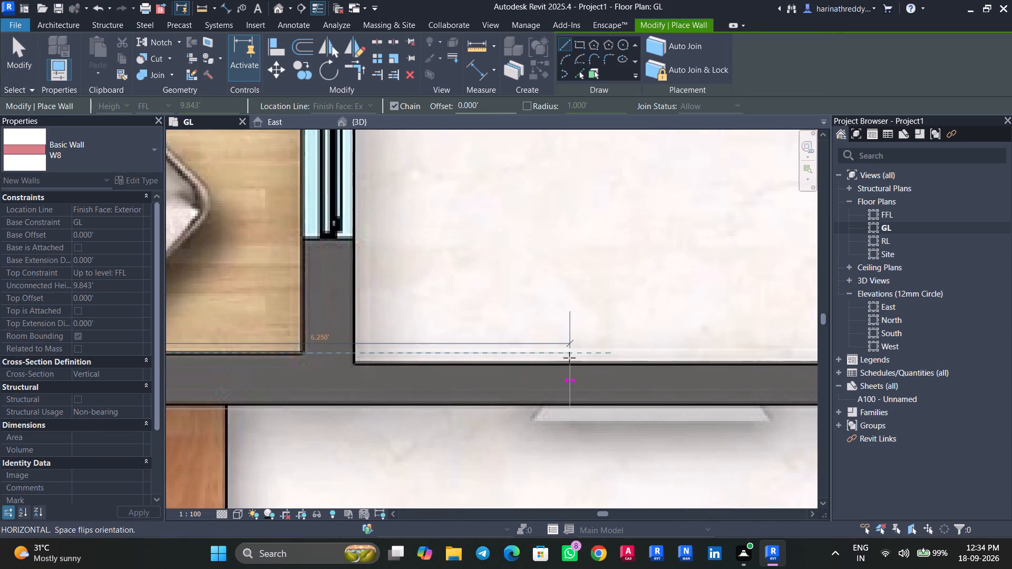
pyautogui.moveTo(569, 358); pyautogui.dragTo(359, 358, button='middle')
pyautogui.moveTo(600, 362); pyautogui.dragTo(421, 362, button='middle')
pyautogui.moveTo(625, 365); pyautogui.dragTo(388, 365, button='middle')
pyautogui.scroll(8, 567, 366)
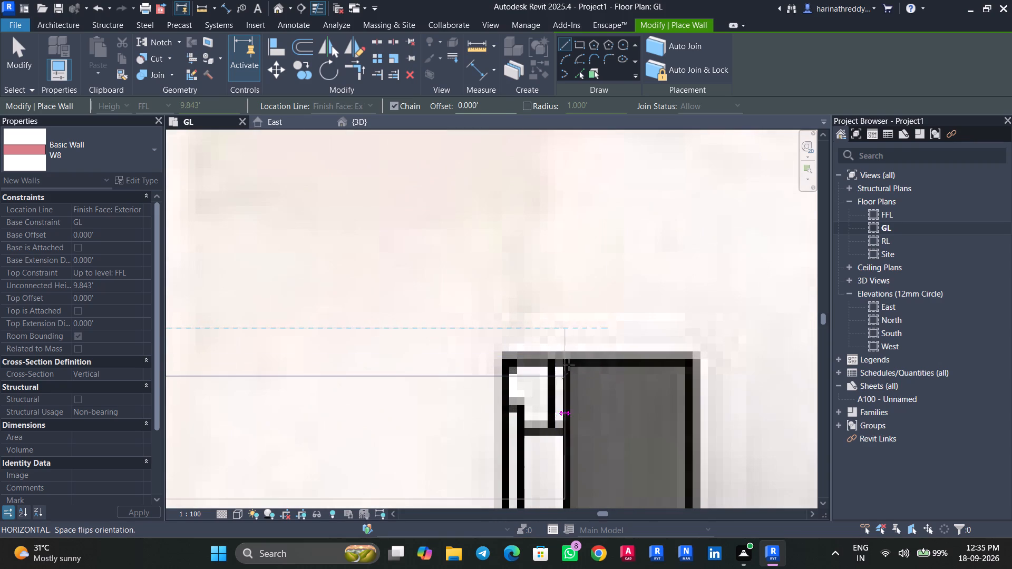
pyautogui.click(567, 364)
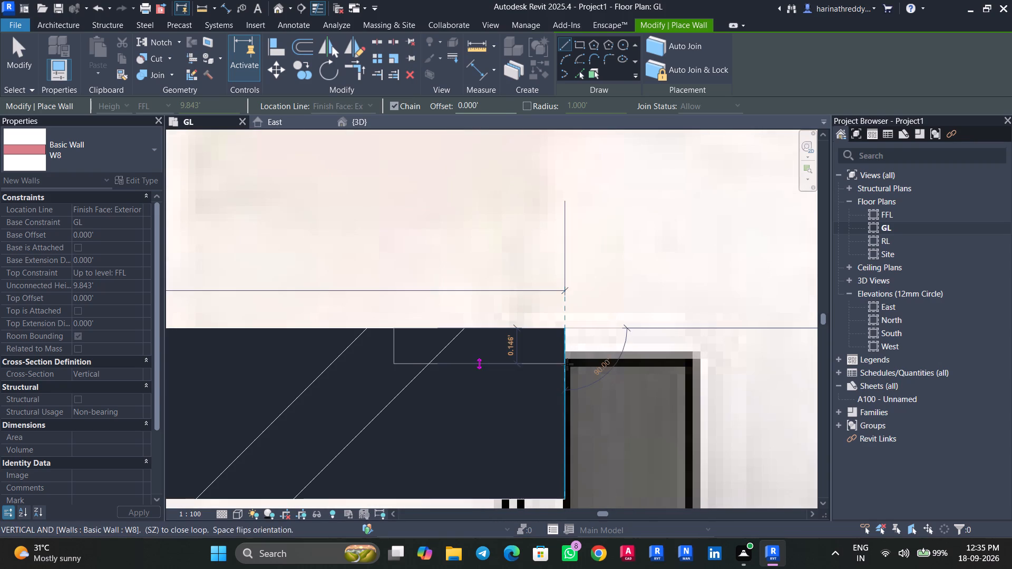
pyautogui.press('Escape')
pyautogui.press('Escape')
pyautogui.scroll(-8, 514, 401)
# Change the new wall between the M.Bed Room and the living area to type W2.
pyautogui.click(508, 395)
pyautogui.scroll(-1, 437, 415)
pyautogui.moveTo(457, 428); pyautogui.dragTo(746, 435, button='middle')
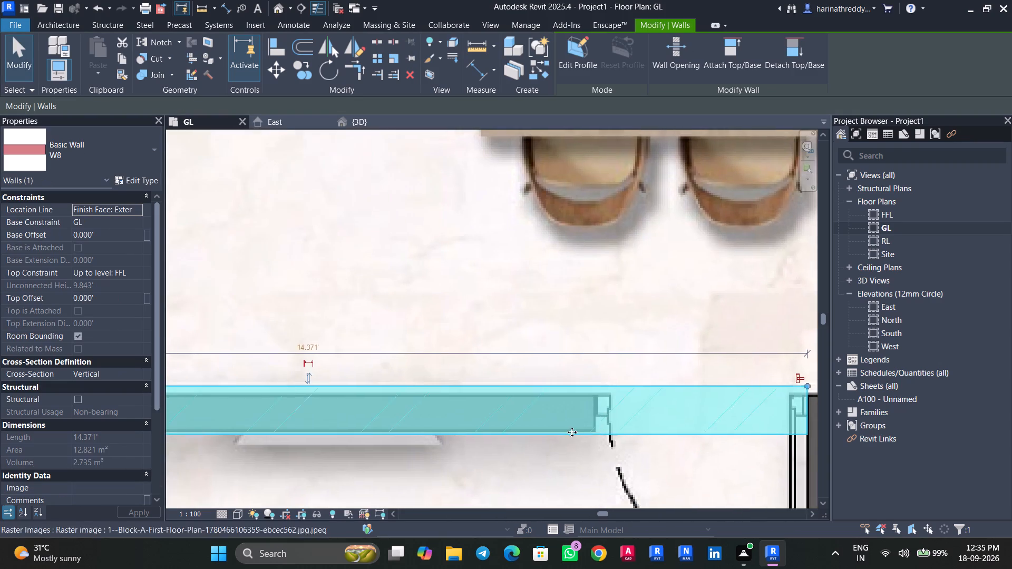
pyautogui.scroll(-6, 571, 430)
pyautogui.moveTo(425, 448); pyautogui.dragTo(605, 435, button='middle')
pyautogui.scroll(5, 585, 423)
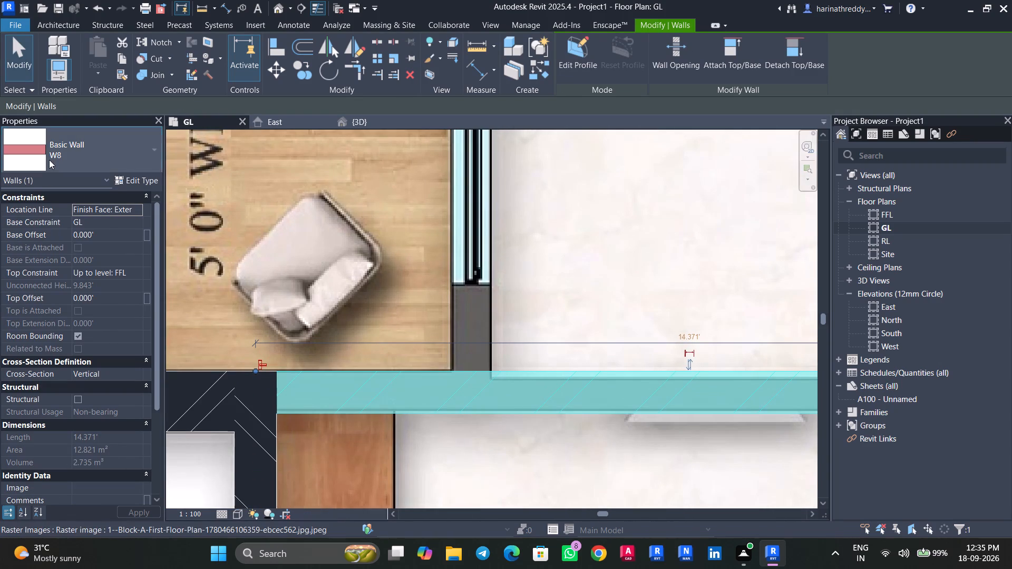
pyautogui.click(49, 160)
pyautogui.scroll(5, 53, 238)
pyautogui.click(53, 225)
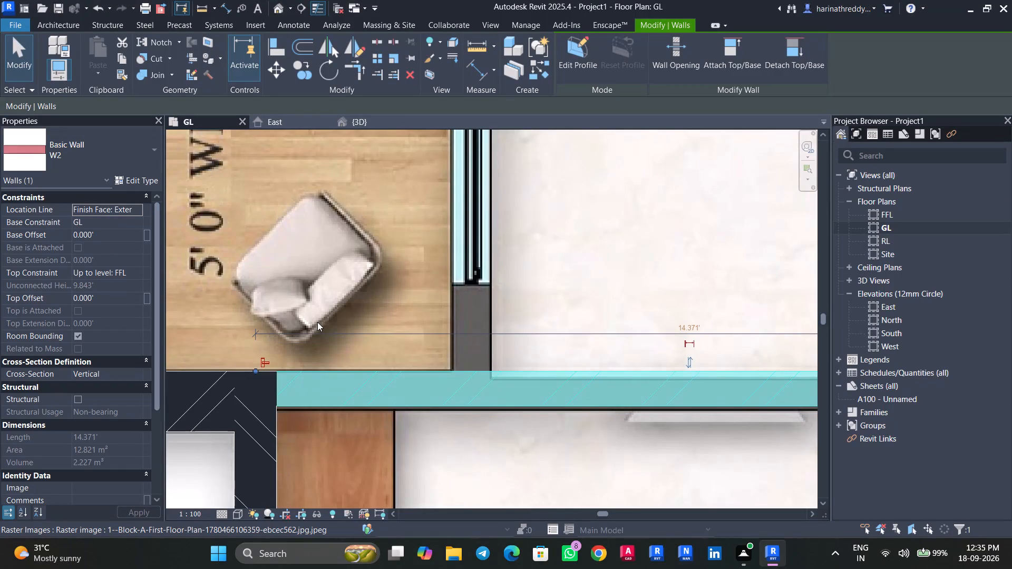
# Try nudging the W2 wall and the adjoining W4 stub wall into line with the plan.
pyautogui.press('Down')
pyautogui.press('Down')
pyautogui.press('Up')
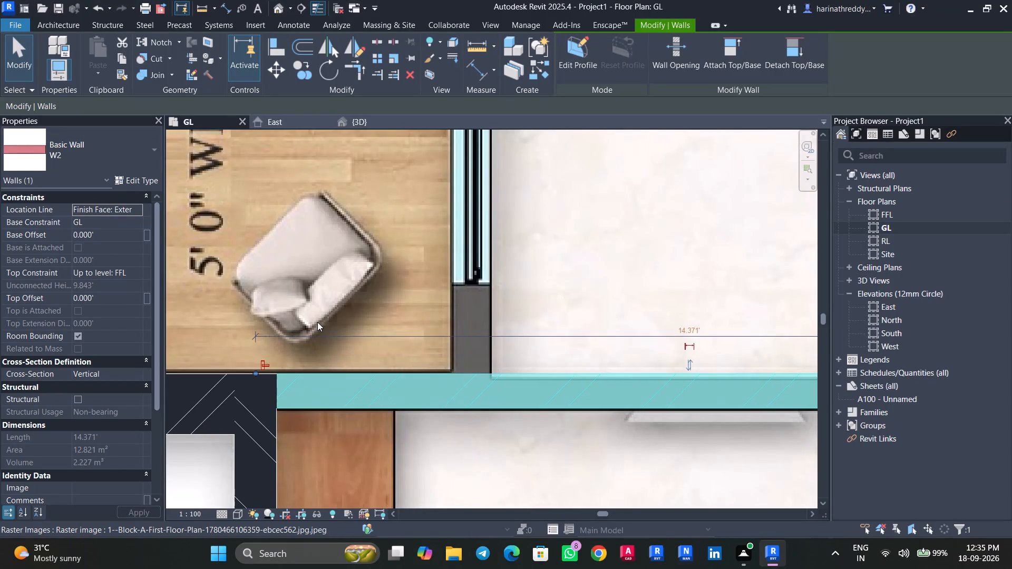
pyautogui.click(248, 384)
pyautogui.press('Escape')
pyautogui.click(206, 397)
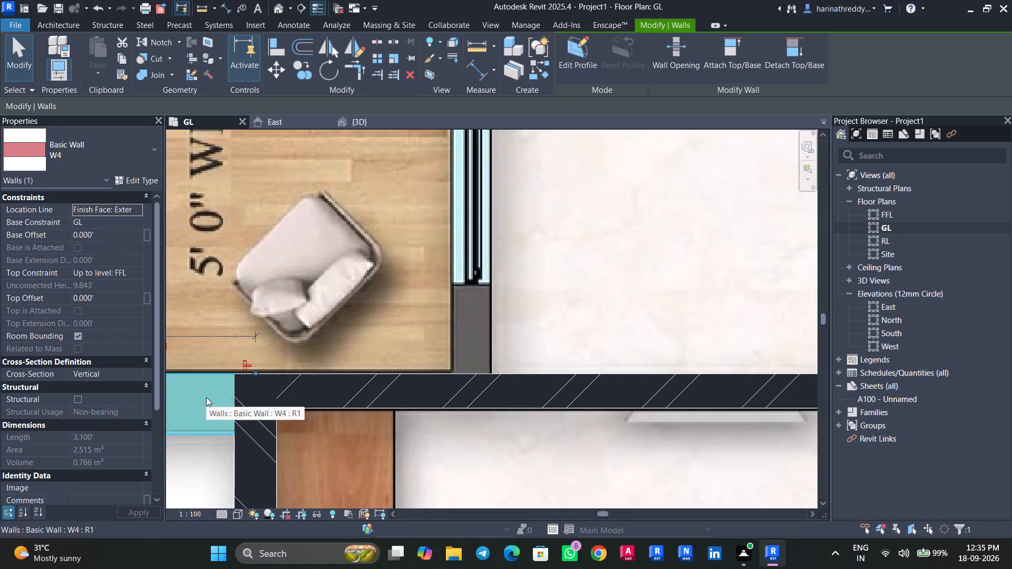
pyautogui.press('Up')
# Disallow the join at the W2 wall's end by the balcony corner.
pyautogui.click(320, 380)
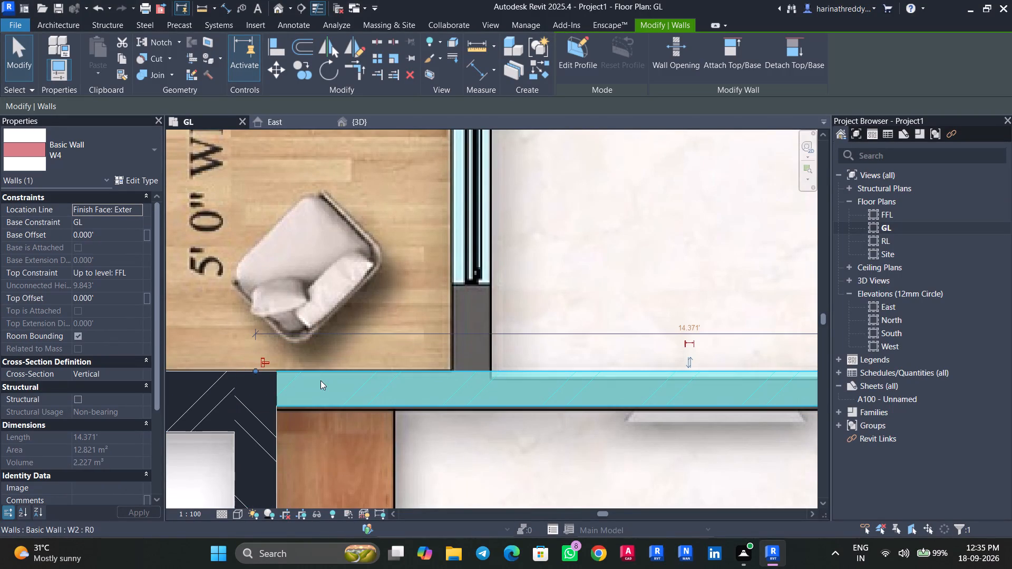
pyautogui.click(271, 365)
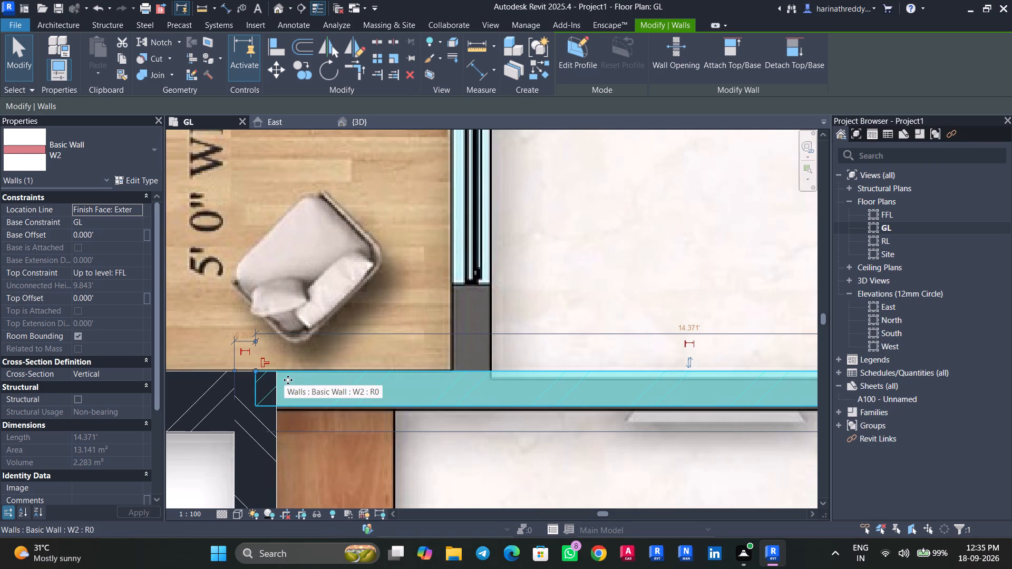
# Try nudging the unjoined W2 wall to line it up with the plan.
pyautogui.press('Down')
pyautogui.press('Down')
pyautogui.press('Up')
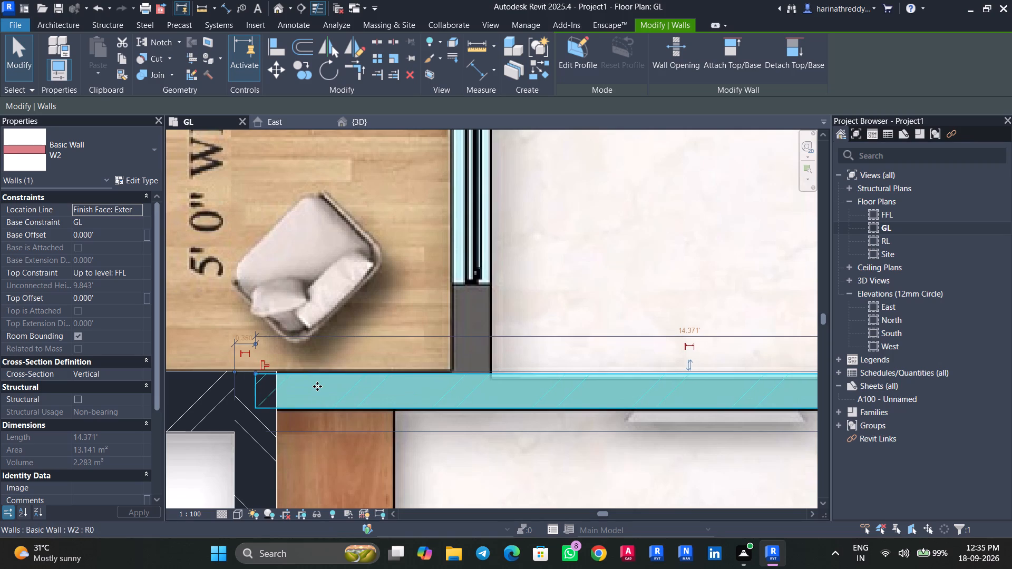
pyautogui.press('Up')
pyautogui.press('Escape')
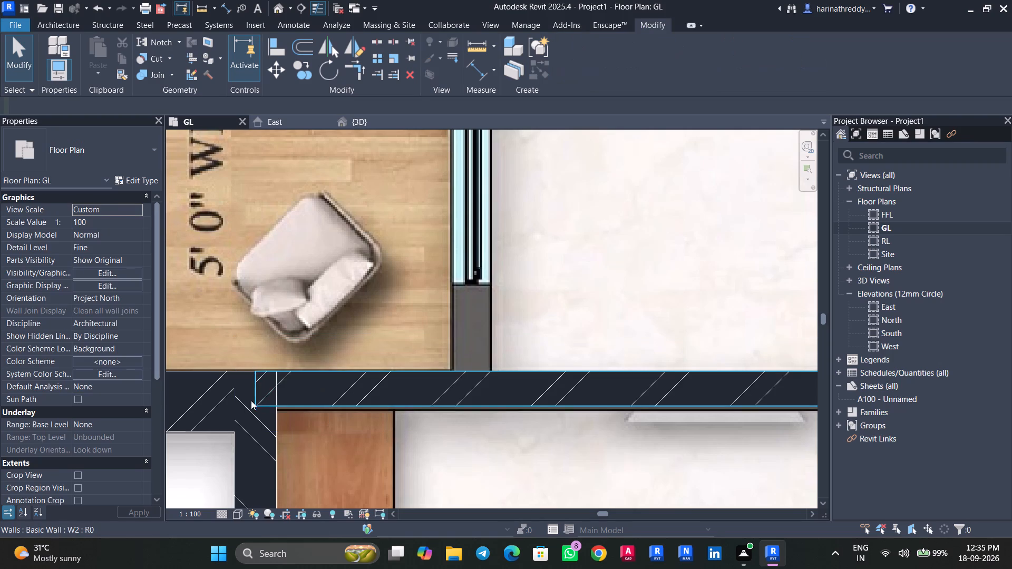
# Pull the W2 wall's end back to the outer W8 wall's inner face, making it about 14.02 ft long.
pyautogui.click(249, 390)
pyautogui.press('Escape')
pyautogui.click(271, 391)
pyautogui.scroll(5, 248, 390)
pyautogui.press('Escape')
pyautogui.click(348, 368)
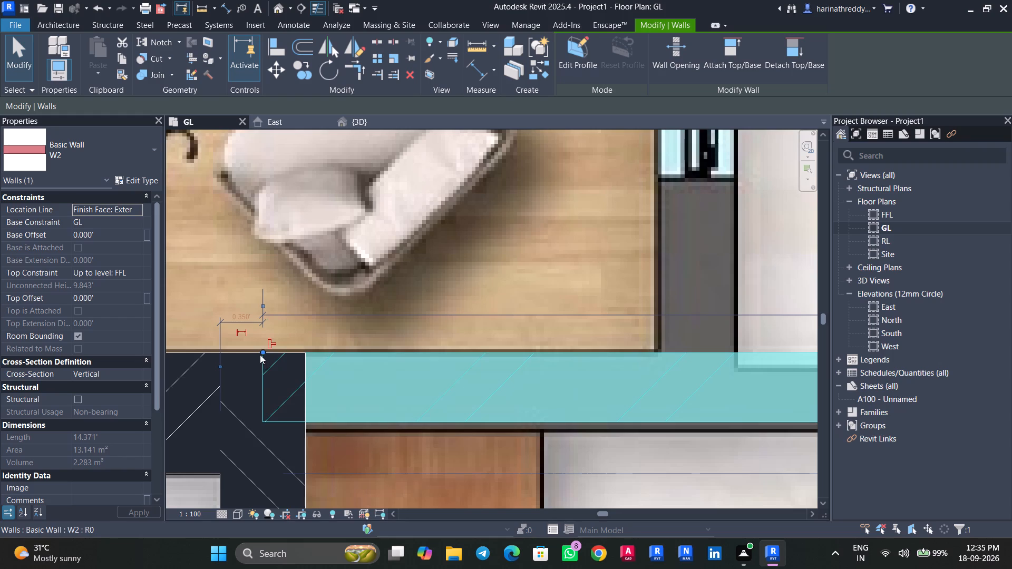
pyautogui.moveTo(260, 355); pyautogui.dragTo(303, 358)
pyautogui.scroll(-8, 308, 420)
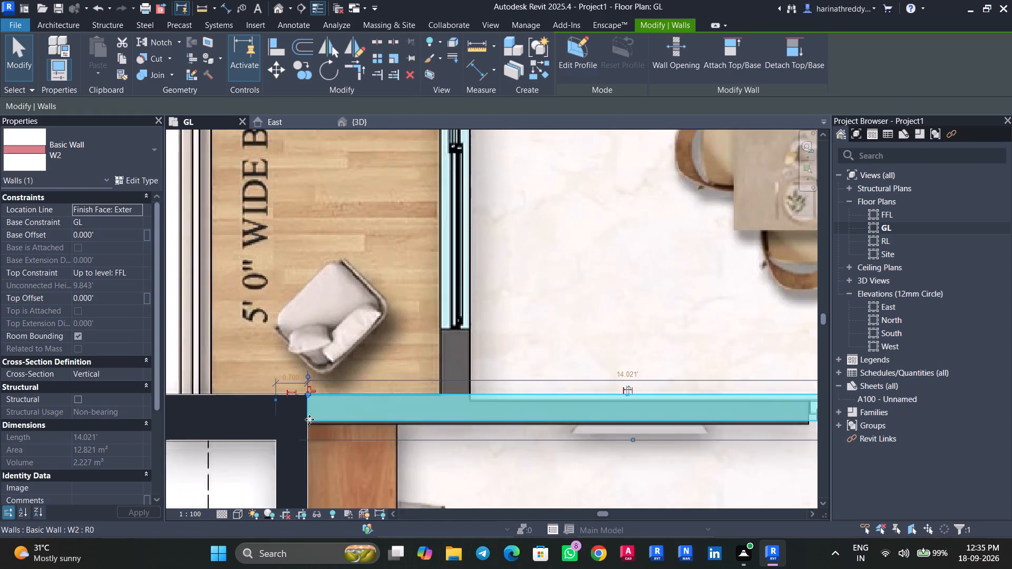
pyautogui.moveTo(507, 441); pyautogui.dragTo(489, 412, button='middle')
pyautogui.moveTo(510, 425); pyautogui.dragTo(465, 391, button='middle')
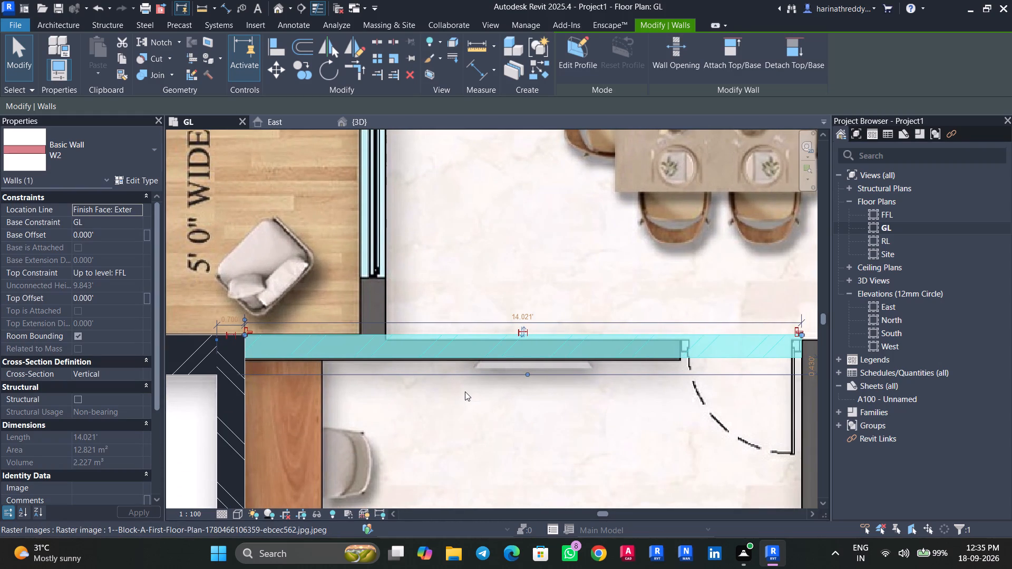
pyautogui.press('Escape')
# Split the W2 wall at the living-side face of the balcony partition, about 3.58 ft from the outer W8 wall.
pyautogui.click(432, 324)
pyautogui.click(429, 342)
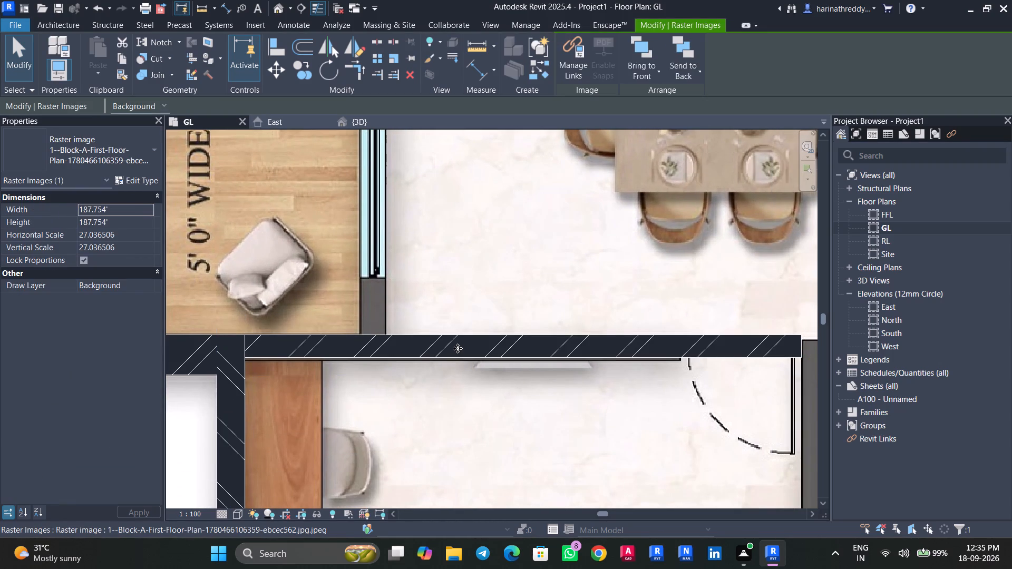
pyautogui.press('Escape')
pyautogui.click(423, 350)
pyautogui.write('SL')
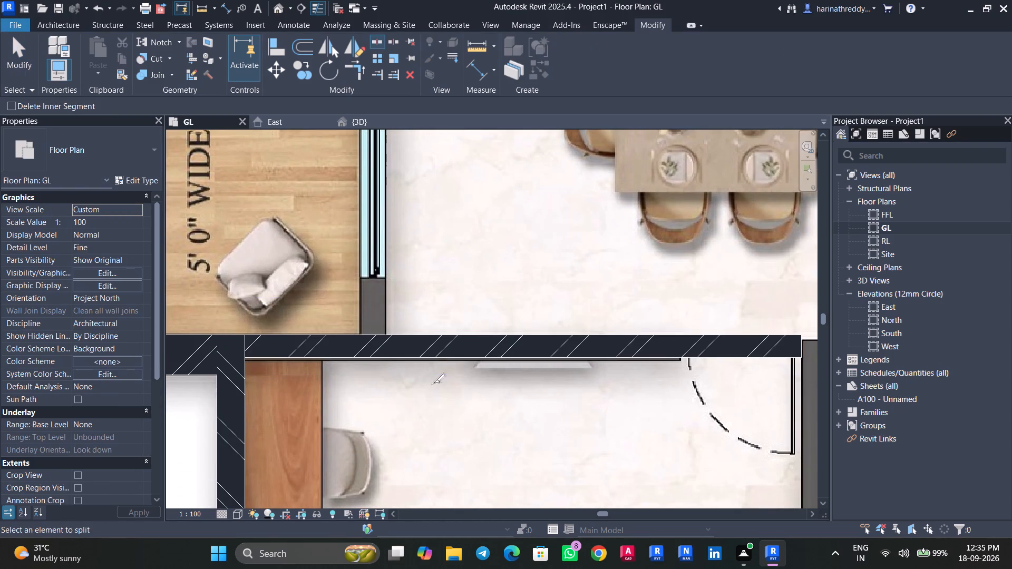
pyautogui.click(387, 335)
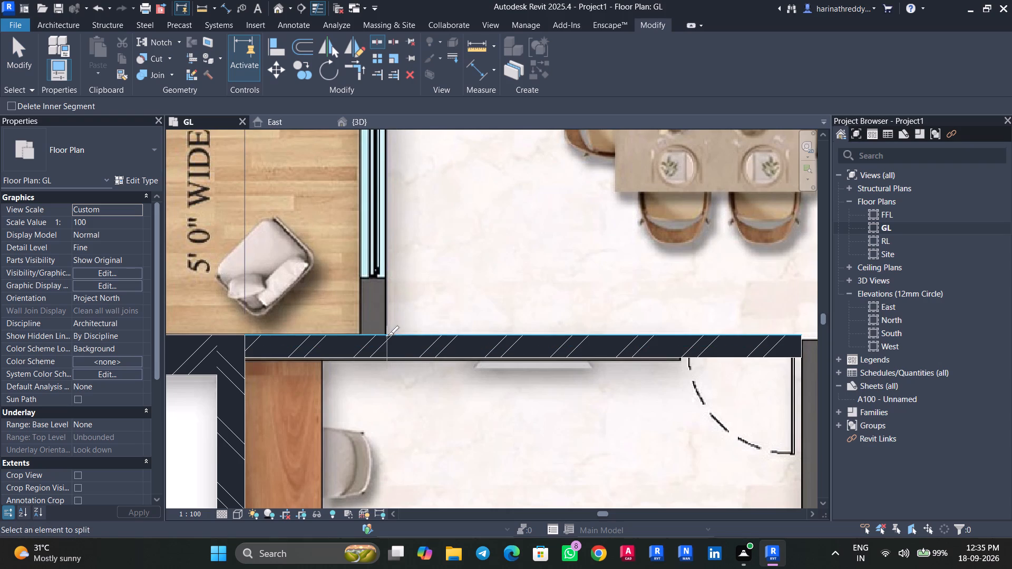
pyautogui.press('Escape')
pyautogui.press('Escape')
# Try type W5 on the short wall segment below the balcony, and change it to type W6.
pyautogui.click(365, 350)
pyautogui.scroll(8, 320, 366)
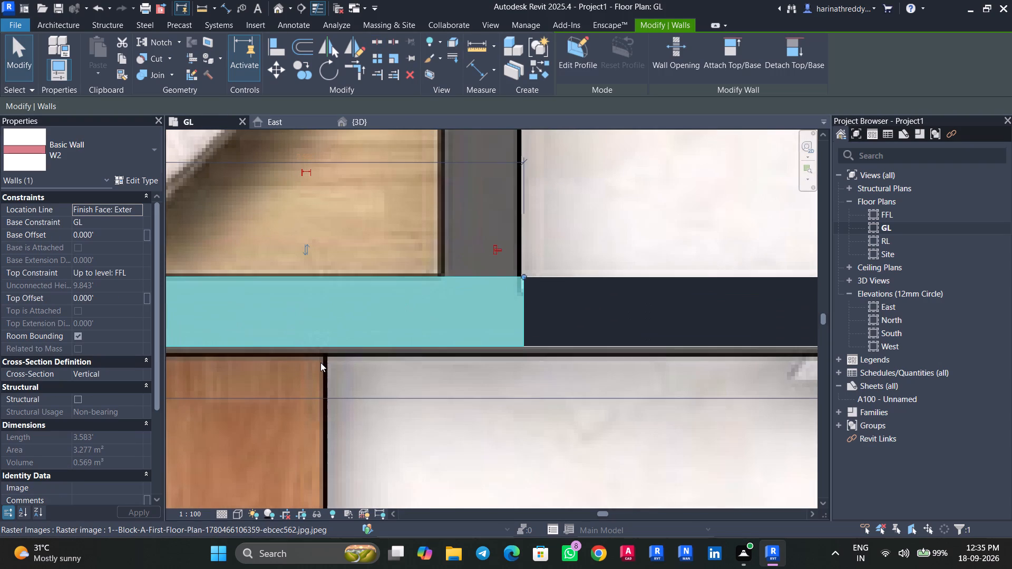
pyautogui.moveTo(359, 389); pyautogui.dragTo(598, 344, button='middle')
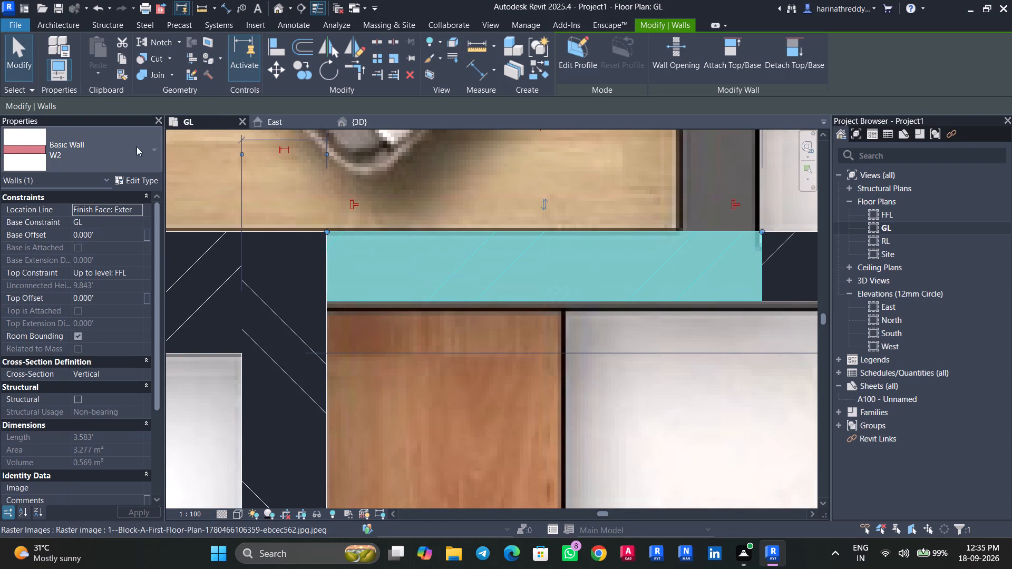
pyautogui.click(121, 141)
pyautogui.click(57, 290)
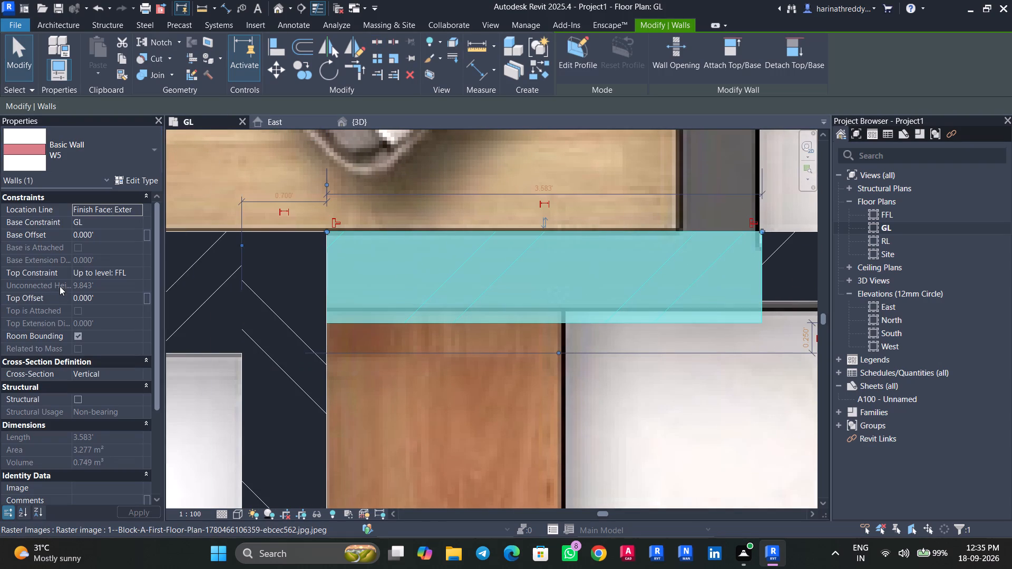
pyautogui.click(64, 159)
pyautogui.click(55, 232)
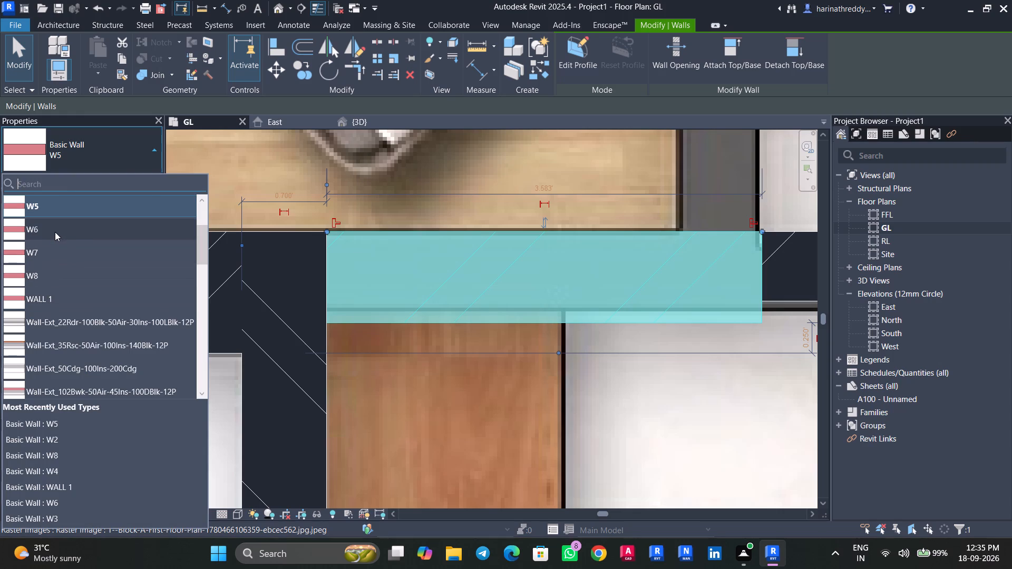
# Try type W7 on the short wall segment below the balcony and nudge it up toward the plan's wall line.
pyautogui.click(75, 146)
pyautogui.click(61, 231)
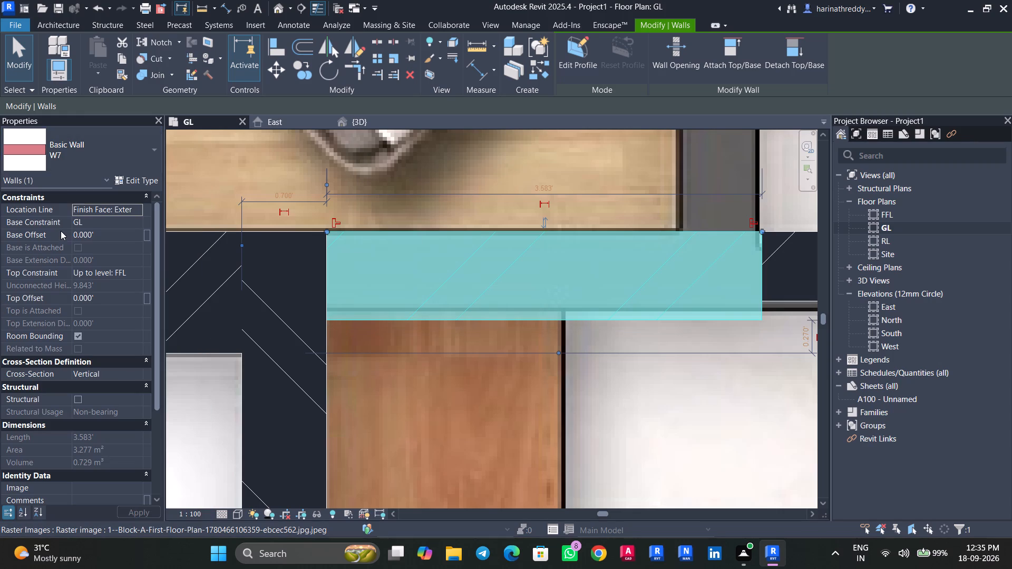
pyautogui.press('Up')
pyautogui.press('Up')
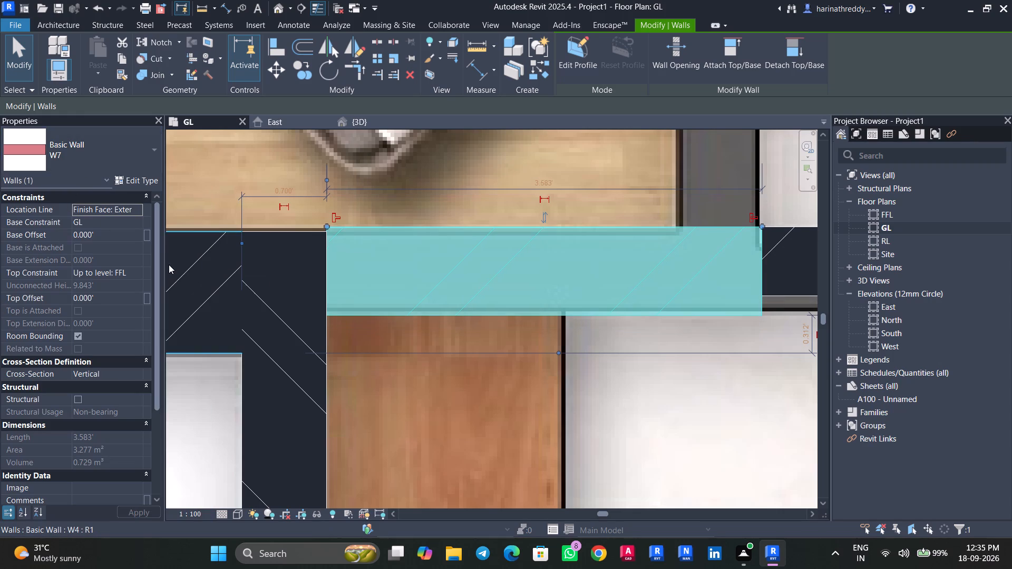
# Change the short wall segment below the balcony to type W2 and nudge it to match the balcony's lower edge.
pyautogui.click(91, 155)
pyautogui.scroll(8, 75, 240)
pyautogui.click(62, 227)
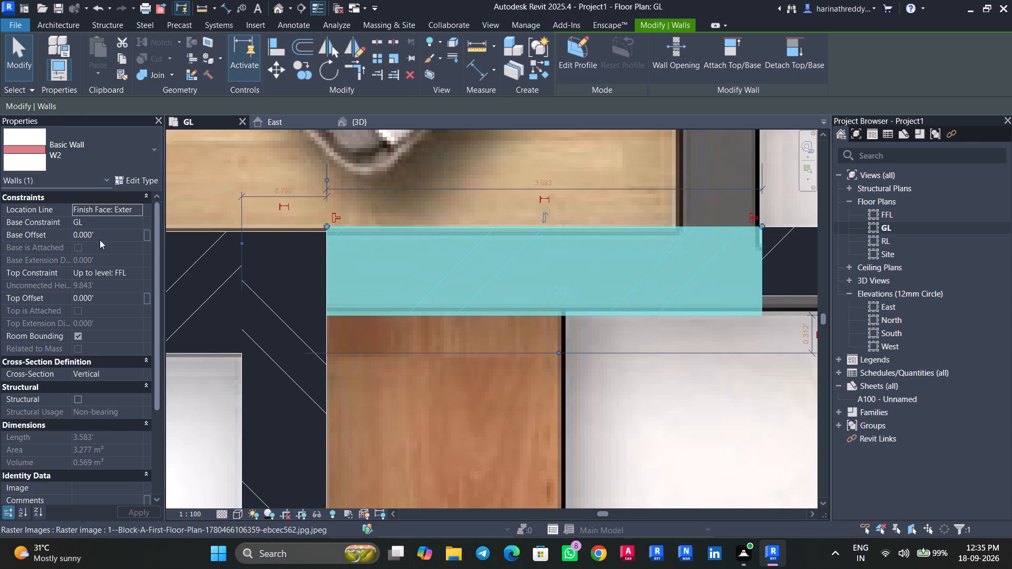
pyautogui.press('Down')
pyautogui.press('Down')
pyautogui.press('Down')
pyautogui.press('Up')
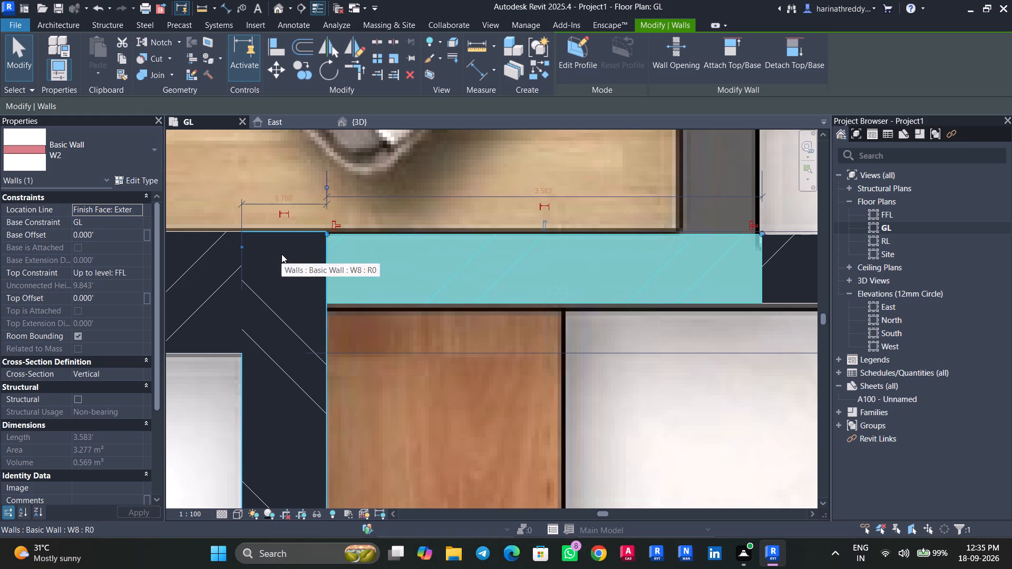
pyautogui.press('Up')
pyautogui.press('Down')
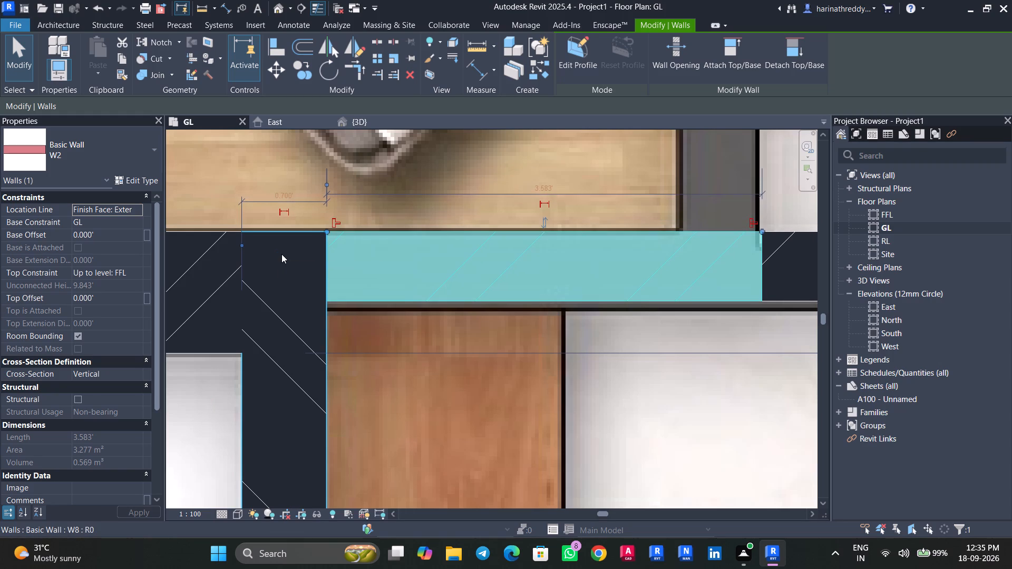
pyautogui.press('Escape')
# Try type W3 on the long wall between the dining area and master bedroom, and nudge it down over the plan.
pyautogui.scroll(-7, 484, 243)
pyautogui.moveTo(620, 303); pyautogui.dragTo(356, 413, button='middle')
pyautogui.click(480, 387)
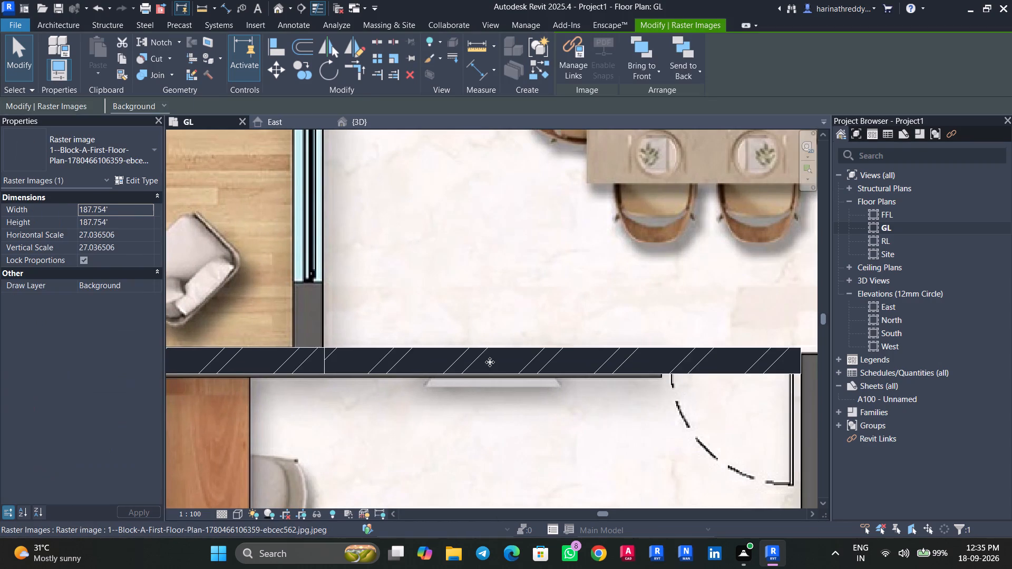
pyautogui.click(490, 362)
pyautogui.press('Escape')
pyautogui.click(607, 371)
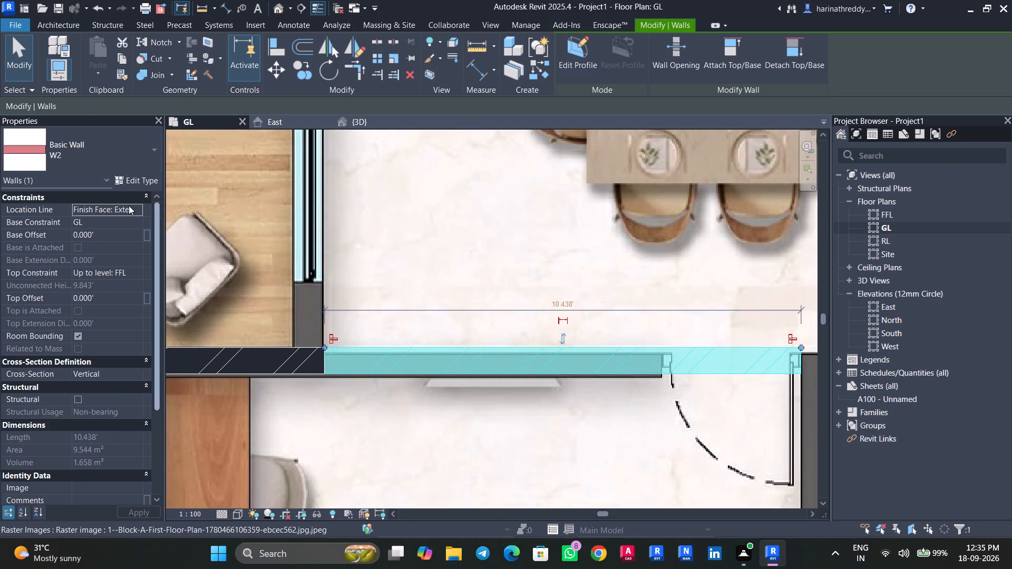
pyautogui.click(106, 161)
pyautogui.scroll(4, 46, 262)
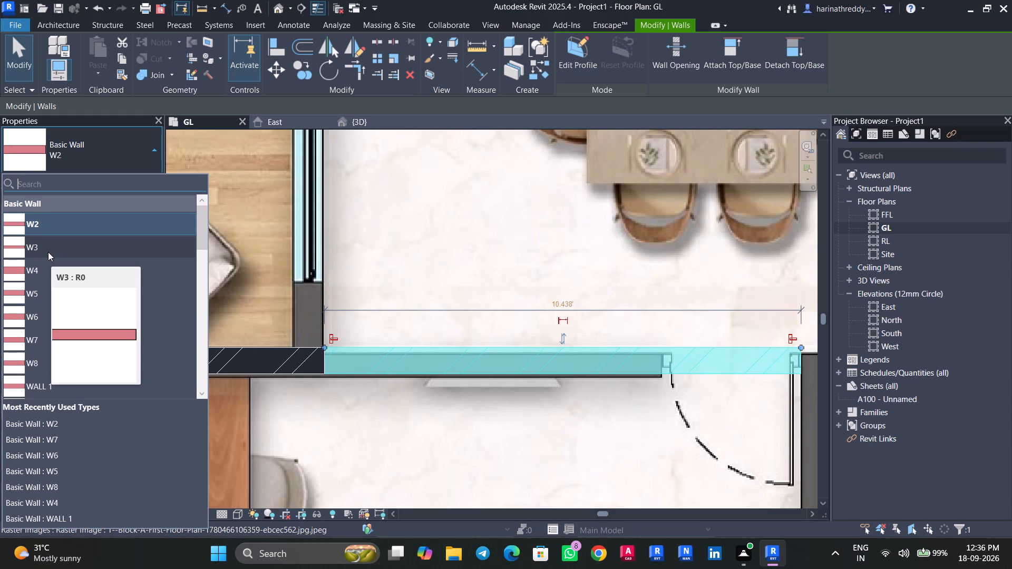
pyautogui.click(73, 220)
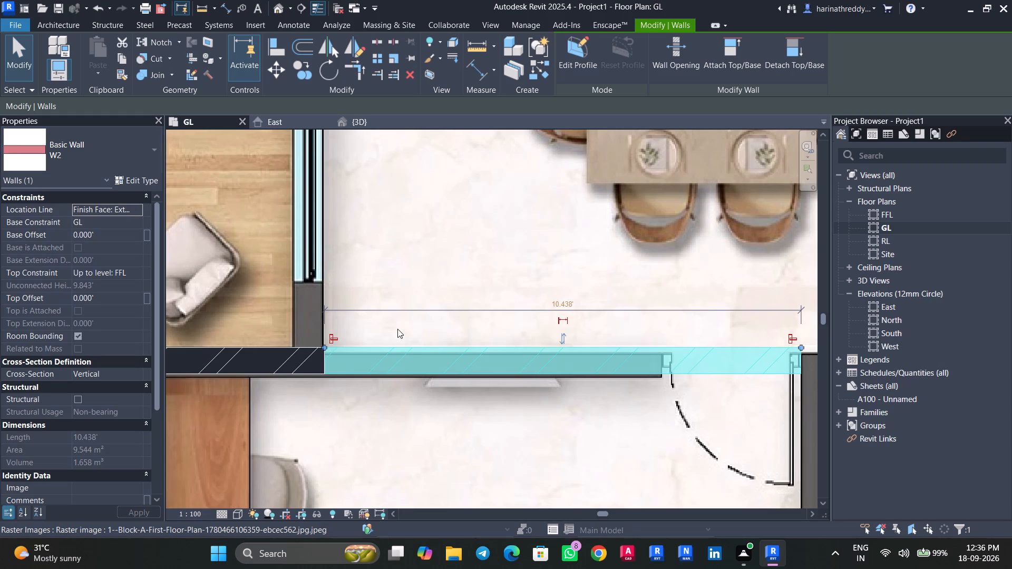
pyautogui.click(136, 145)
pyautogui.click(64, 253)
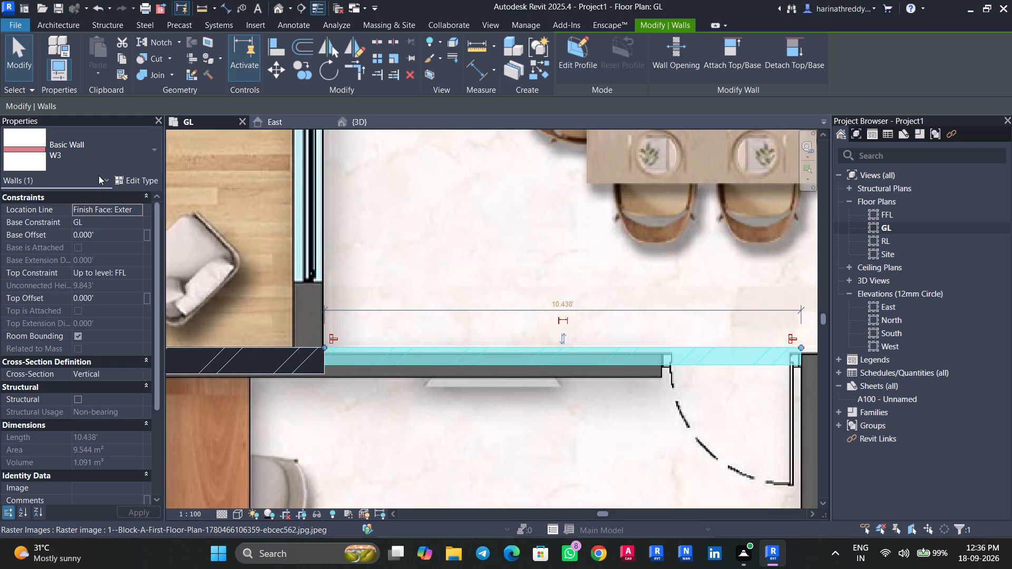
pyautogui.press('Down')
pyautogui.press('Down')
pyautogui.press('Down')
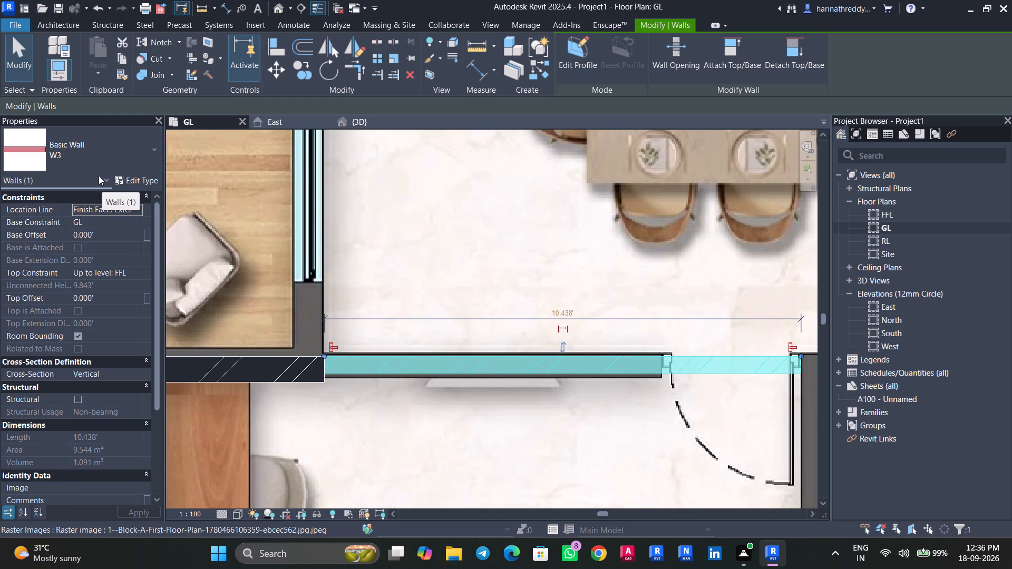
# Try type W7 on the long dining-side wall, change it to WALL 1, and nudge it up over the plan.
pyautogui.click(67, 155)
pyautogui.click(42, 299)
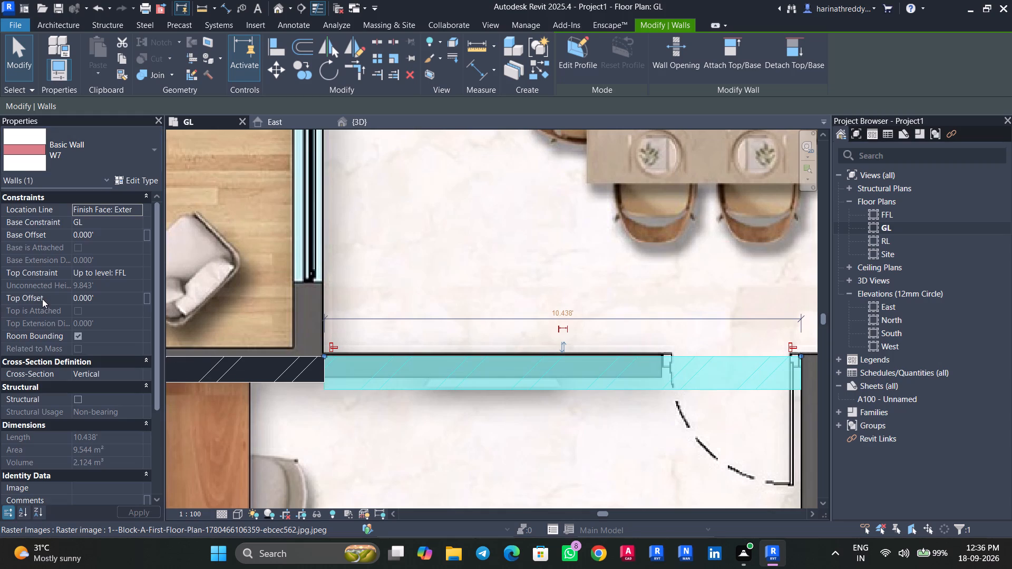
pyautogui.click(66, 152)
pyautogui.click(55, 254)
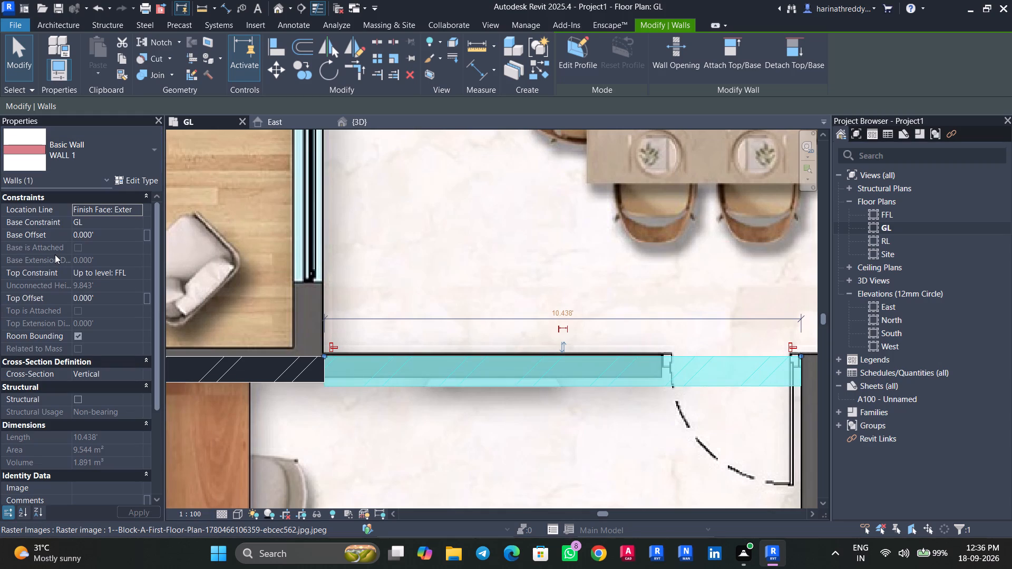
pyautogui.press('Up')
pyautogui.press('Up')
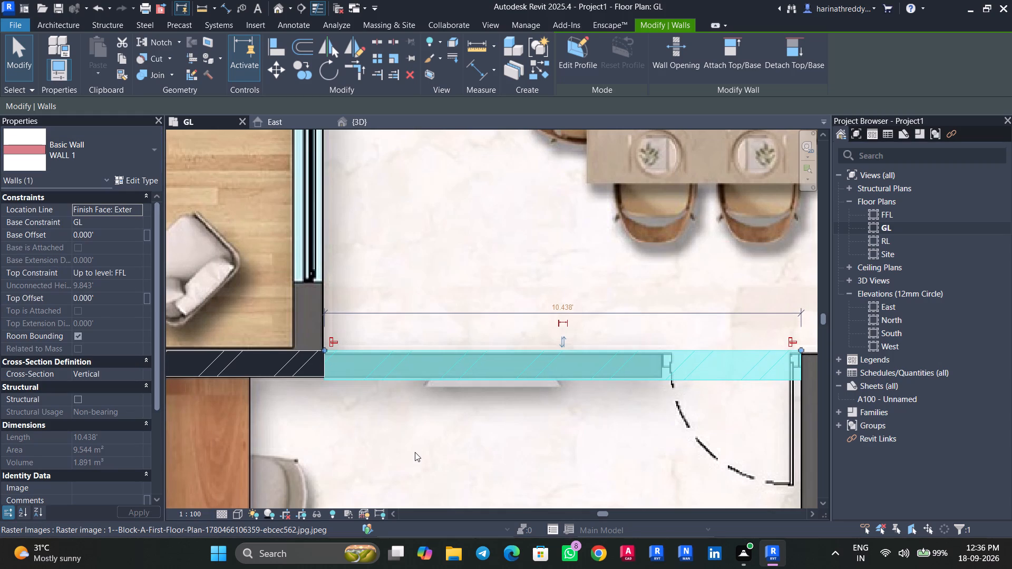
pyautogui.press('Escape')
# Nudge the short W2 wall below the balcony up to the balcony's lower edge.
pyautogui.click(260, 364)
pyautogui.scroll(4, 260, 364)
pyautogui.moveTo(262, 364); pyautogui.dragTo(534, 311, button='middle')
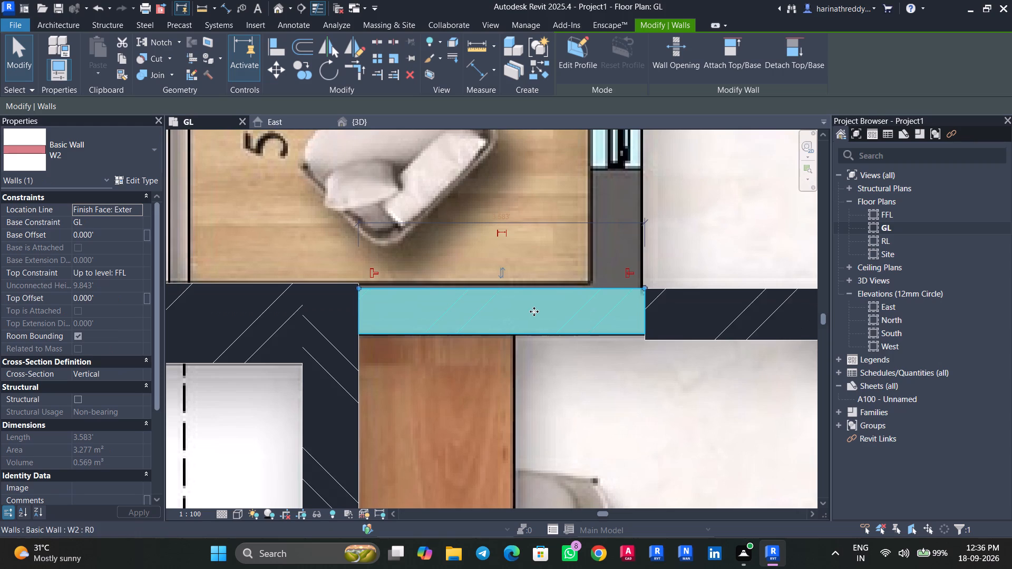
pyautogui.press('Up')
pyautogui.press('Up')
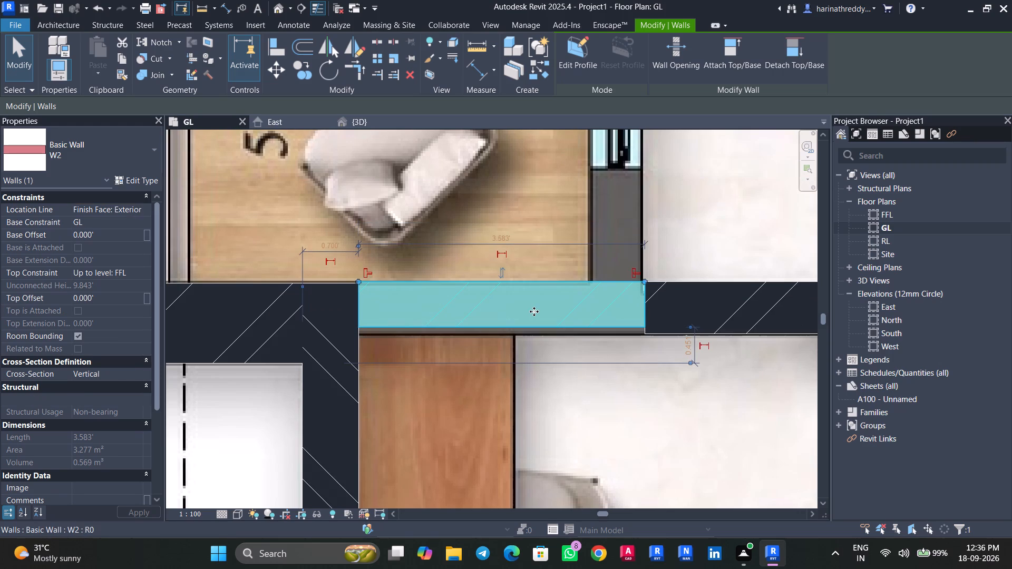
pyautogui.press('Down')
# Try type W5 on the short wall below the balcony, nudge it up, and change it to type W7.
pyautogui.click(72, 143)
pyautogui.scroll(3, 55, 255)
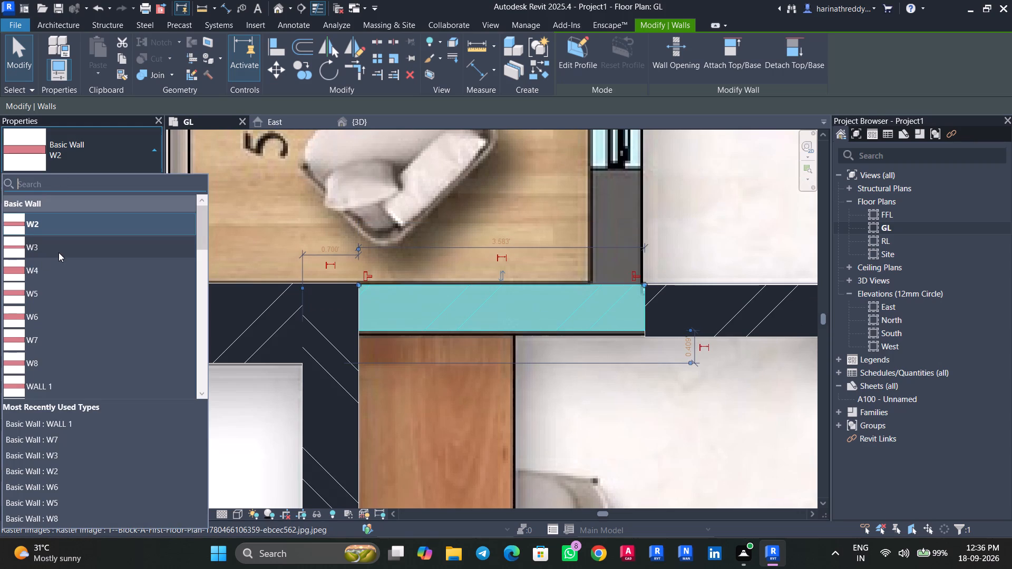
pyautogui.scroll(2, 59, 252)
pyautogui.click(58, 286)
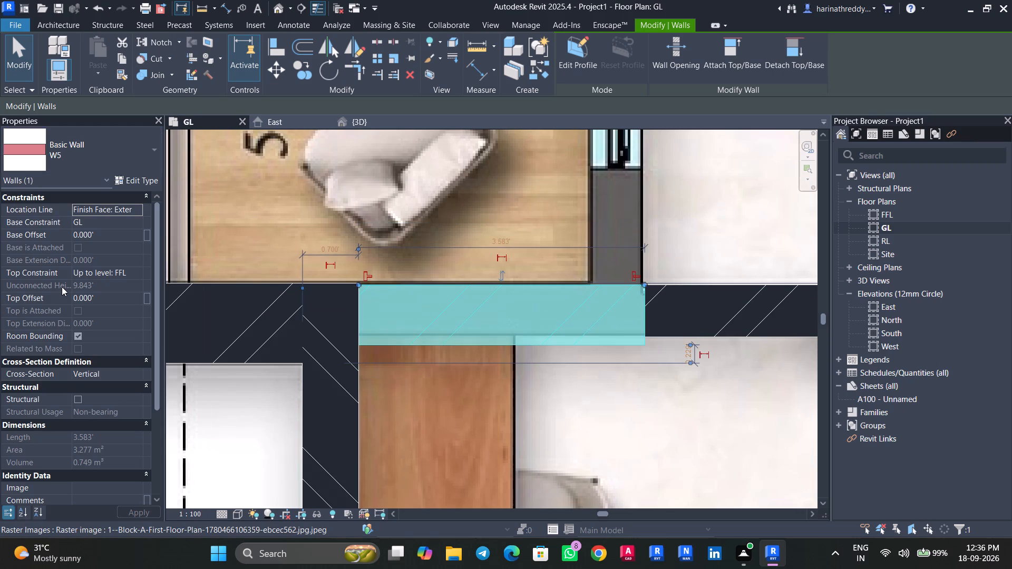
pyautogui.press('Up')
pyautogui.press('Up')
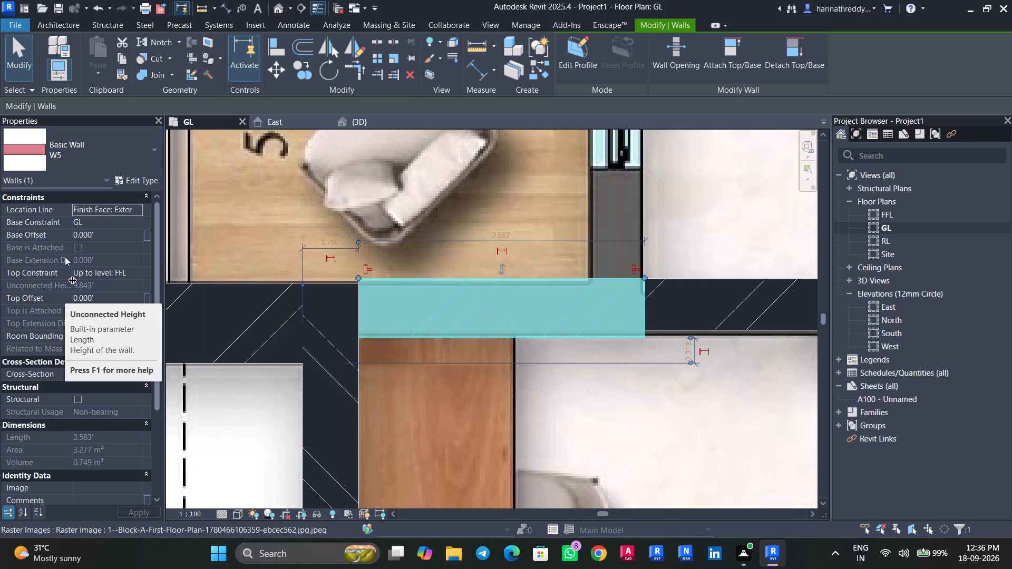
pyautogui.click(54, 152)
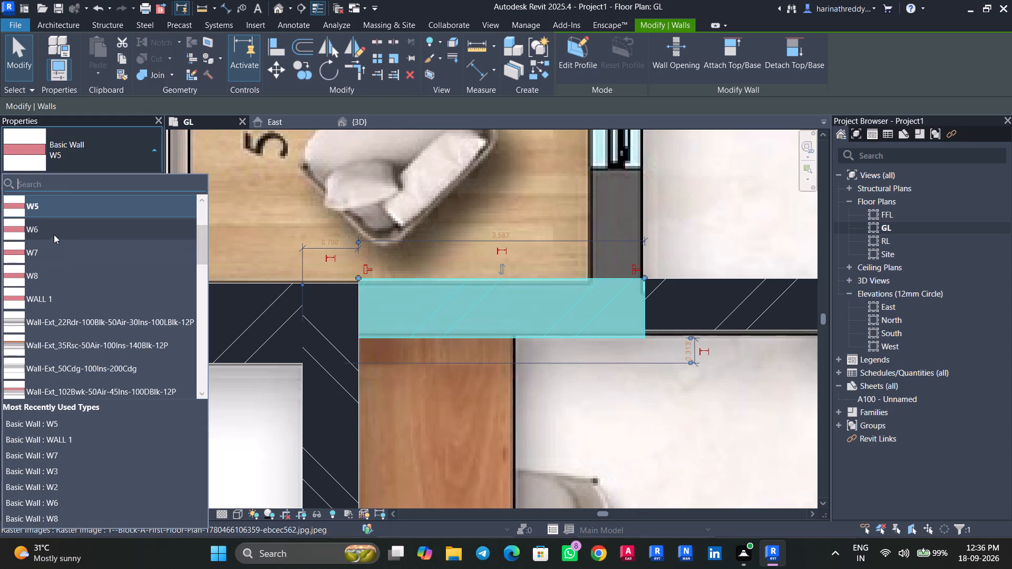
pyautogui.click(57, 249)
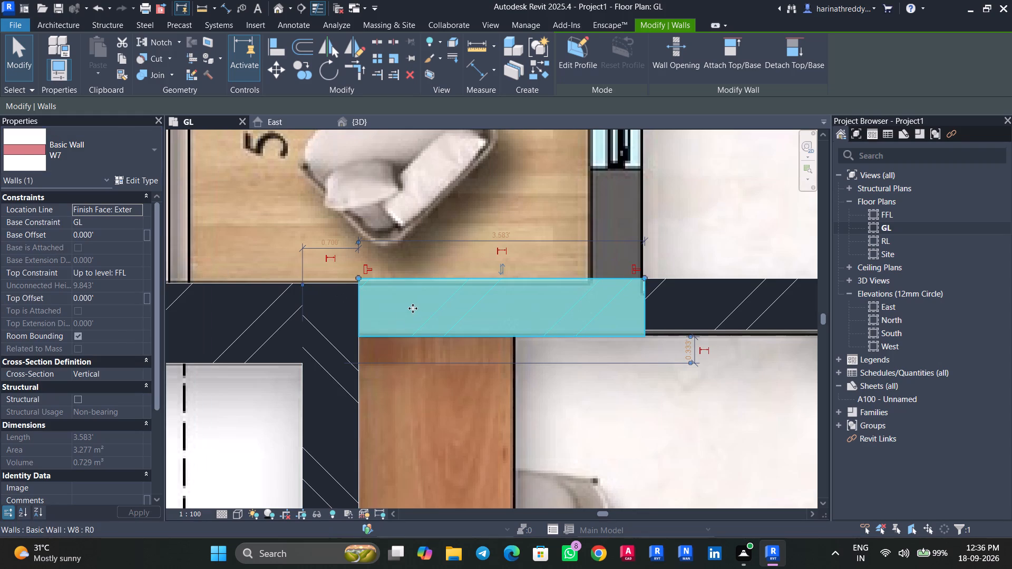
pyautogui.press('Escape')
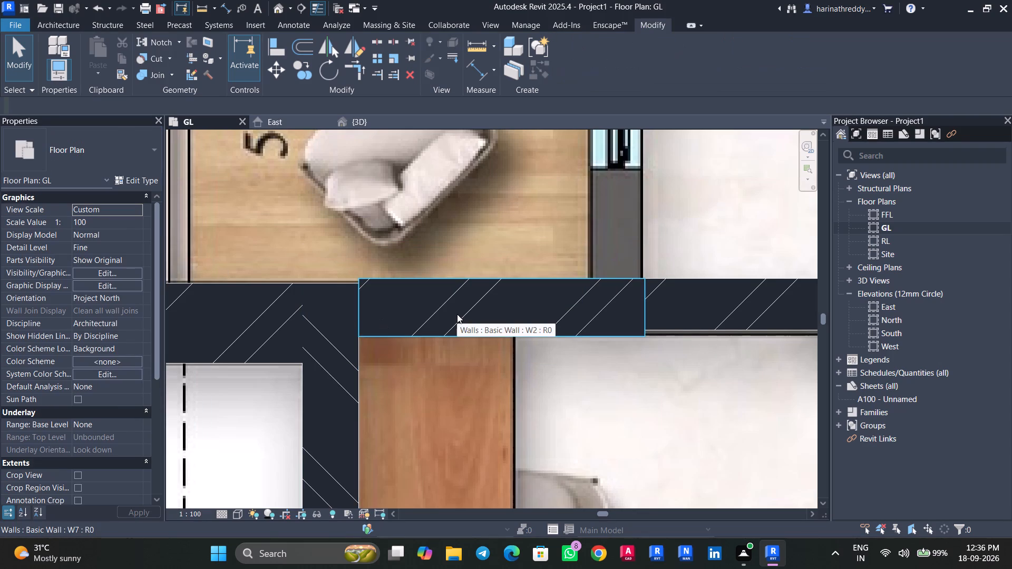
# Align the short wall's balcony-side face with the adjoining W4 wall's balcony-side face.
pyautogui.write('AL')
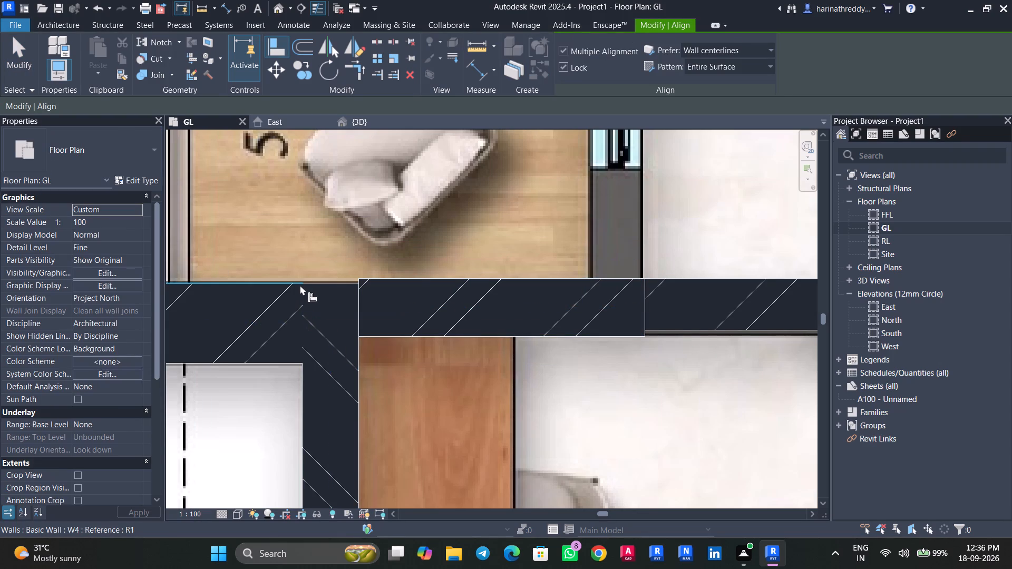
pyautogui.click(299, 285)
pyautogui.click(405, 281)
pyautogui.press('Escape')
pyautogui.press('Escape')
# Change the short wall below the balcony to type WALL 1.
pyautogui.click(427, 299)
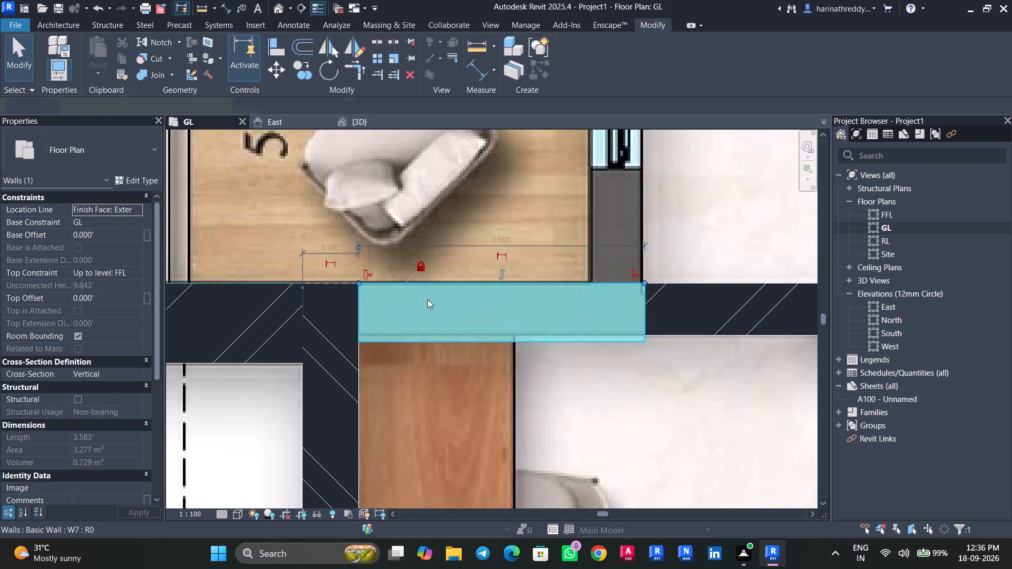
pyautogui.scroll(3, 570, 380)
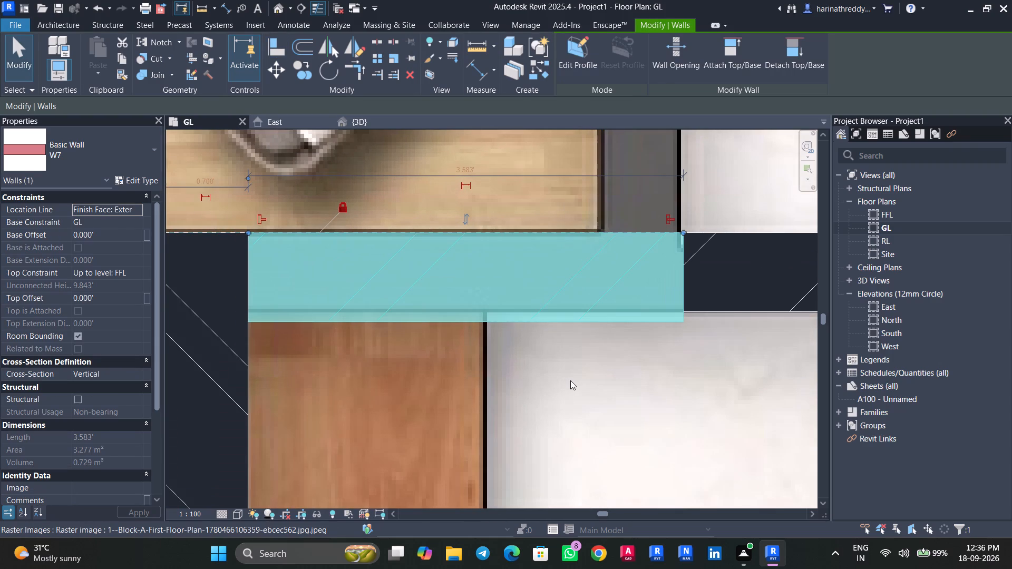
pyautogui.click(63, 135)
pyautogui.click(66, 253)
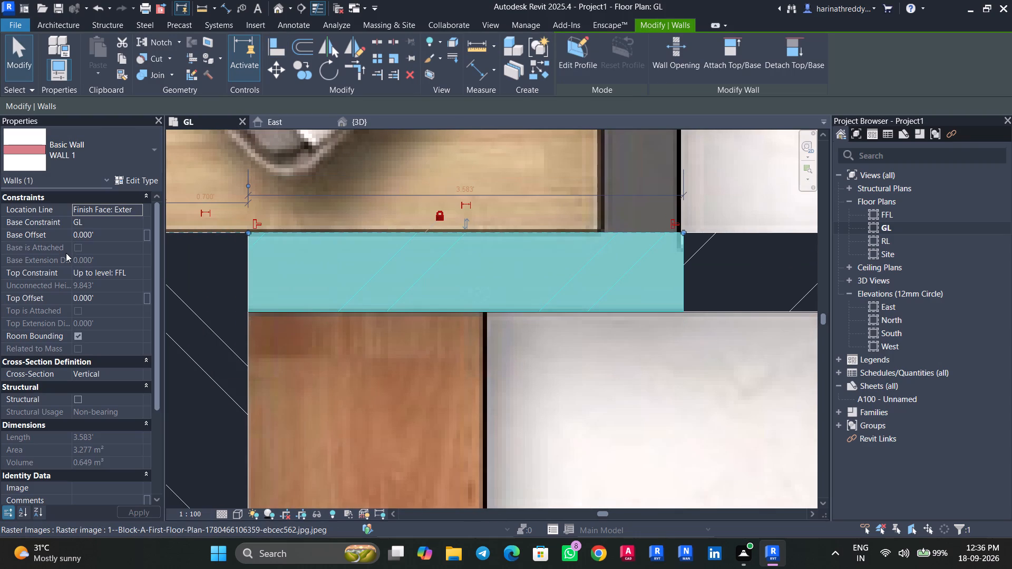
pyautogui.press('Escape')
# Delete the long WALL 1 wall between the dining area and the master bedroom.
pyautogui.click(311, 276)
pyautogui.moveTo(354, 342); pyautogui.dragTo(409, 334, button='middle')
pyautogui.scroll(-2, 412, 336)
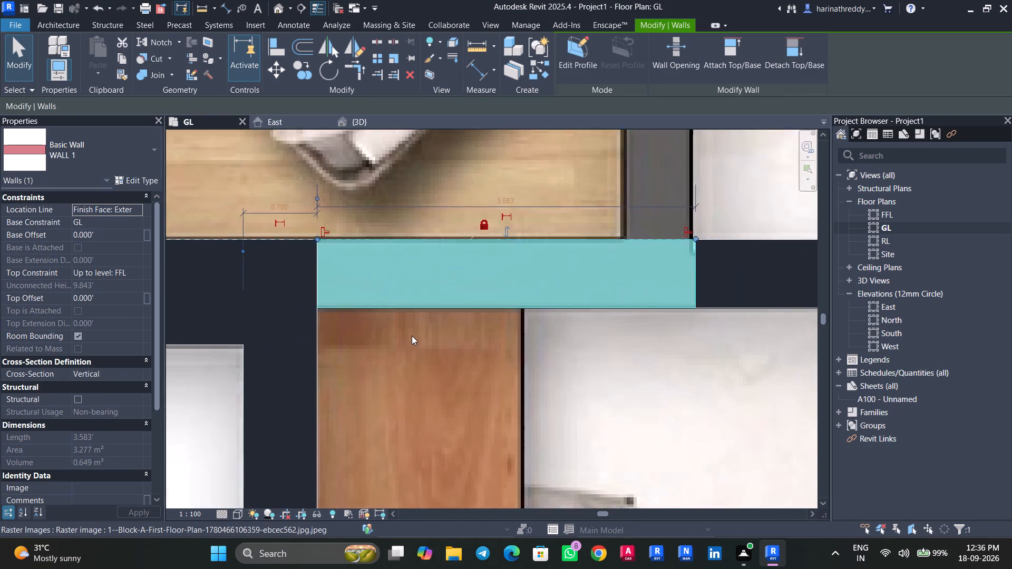
pyautogui.scroll(-4, 412, 336)
pyautogui.moveTo(569, 345); pyautogui.dragTo(336, 359, button='middle')
pyautogui.click(494, 301)
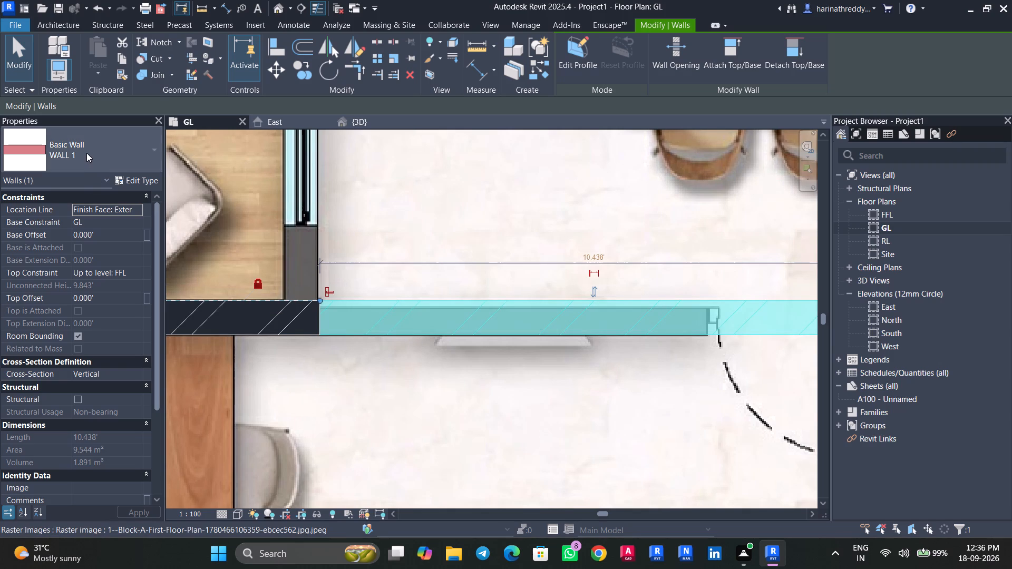
pyautogui.scroll(-4, 375, 340)
pyautogui.moveTo(386, 342); pyautogui.dragTo(354, 351, button='middle')
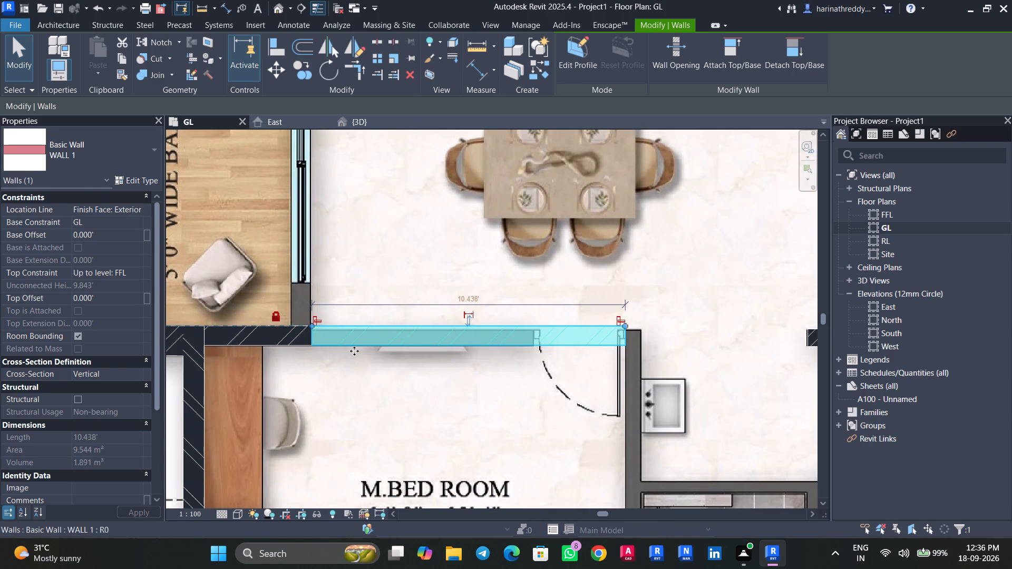
pyautogui.press('Delete')
# Examine the wall joins at the balcony corner and the drawn wall between the dining area and master bedroom.
pyautogui.scroll(5, 326, 339)
pyautogui.moveTo(286, 360); pyautogui.dragTo(506, 357, button='middle')
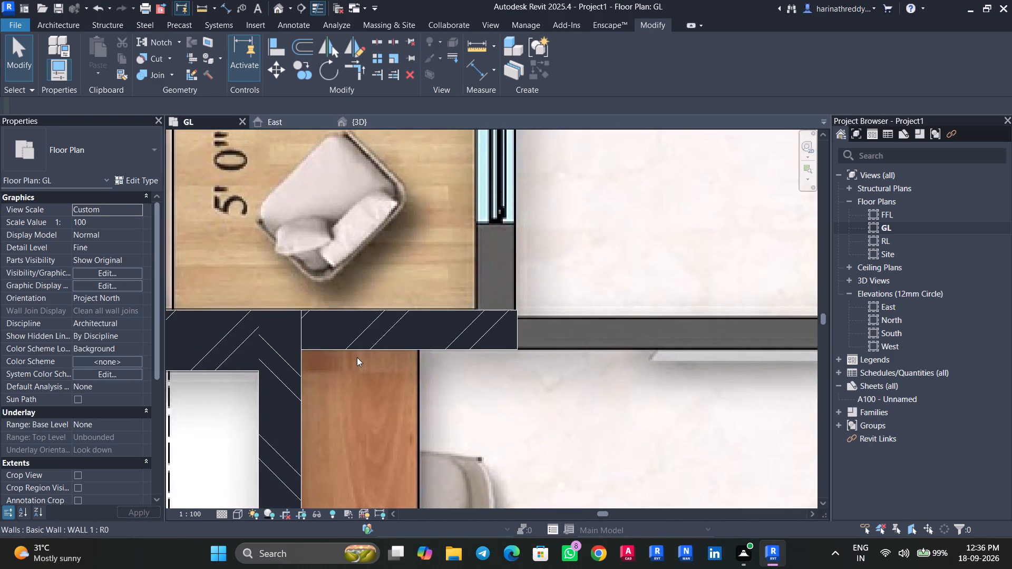
pyautogui.scroll(-6, 357, 357)
pyautogui.click(261, 344)
pyautogui.scroll(5, 261, 344)
pyautogui.press('Escape')
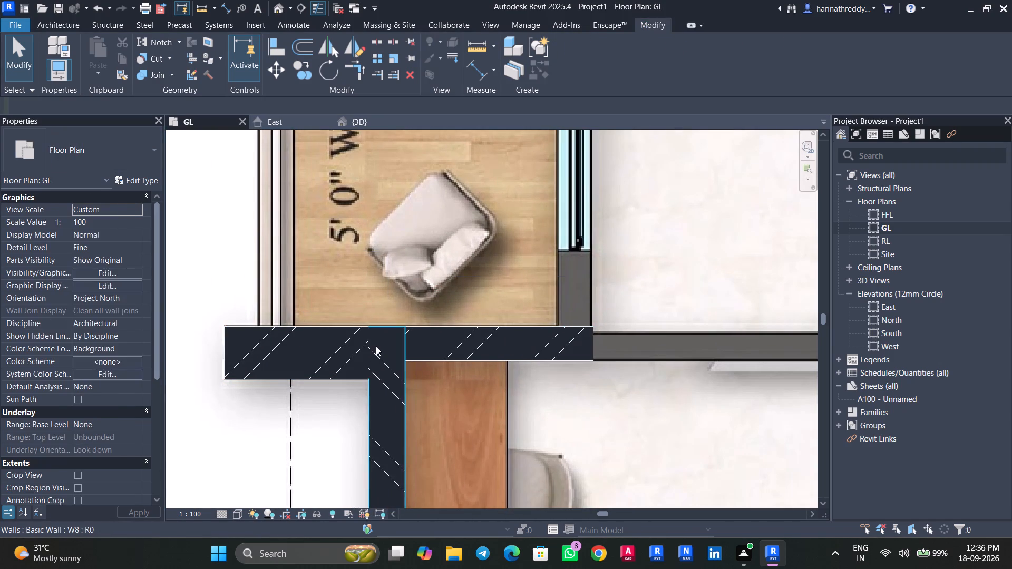
pyautogui.click(376, 346)
pyautogui.press('Escape')
pyautogui.moveTo(546, 359); pyautogui.dragTo(360, 365, button='middle')
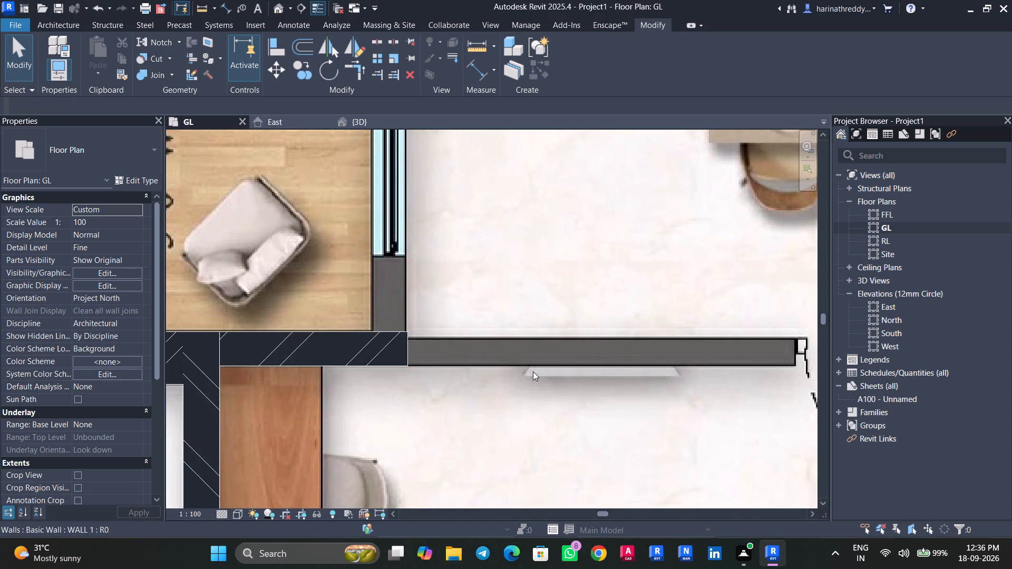
pyautogui.moveTo(533, 371); pyautogui.dragTo(377, 368, button='middle')
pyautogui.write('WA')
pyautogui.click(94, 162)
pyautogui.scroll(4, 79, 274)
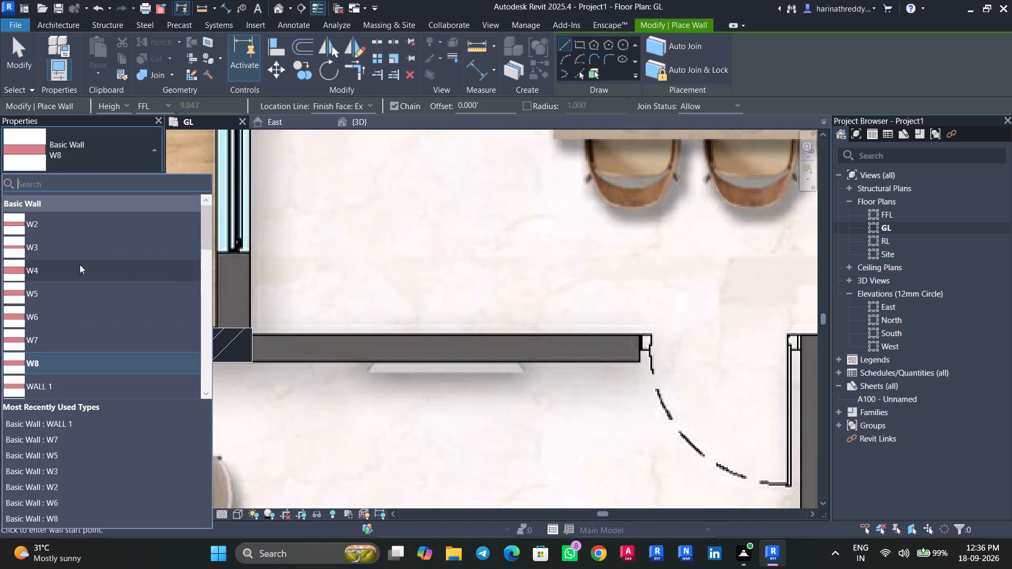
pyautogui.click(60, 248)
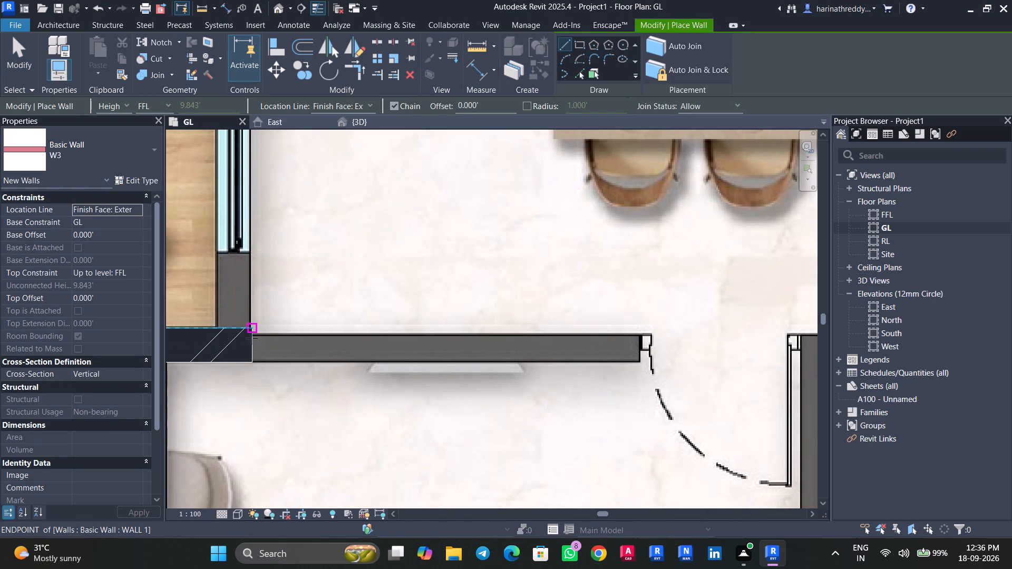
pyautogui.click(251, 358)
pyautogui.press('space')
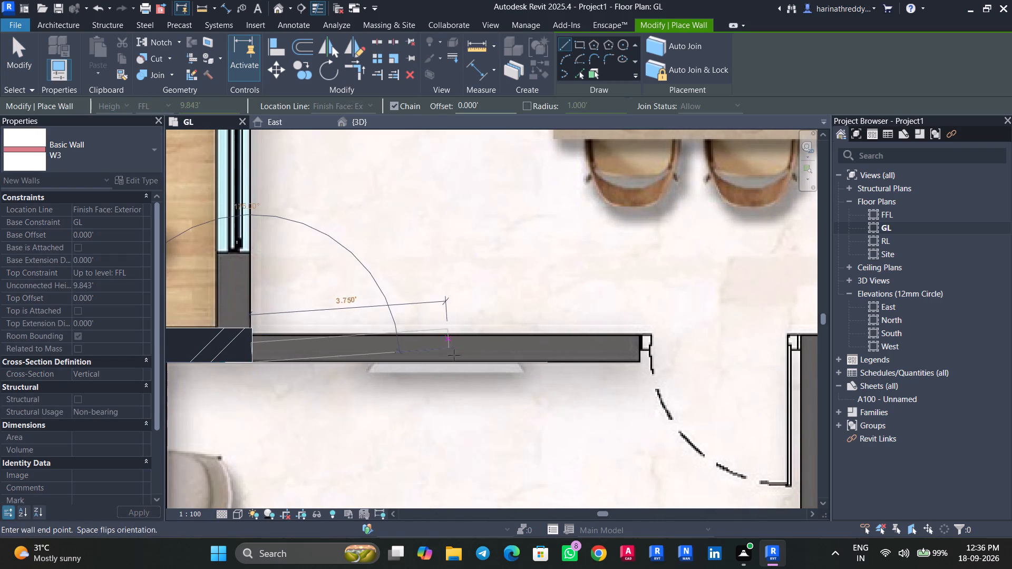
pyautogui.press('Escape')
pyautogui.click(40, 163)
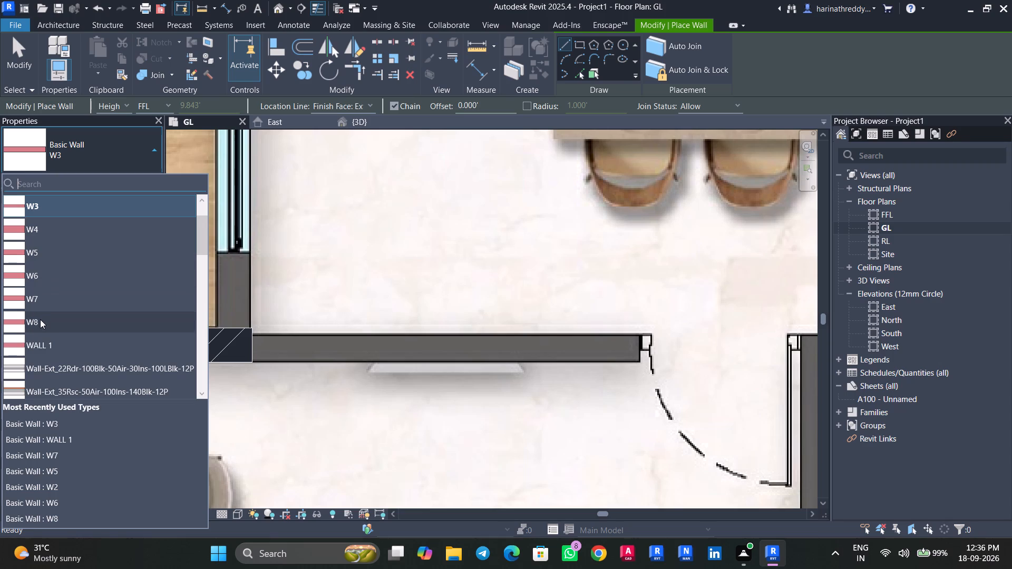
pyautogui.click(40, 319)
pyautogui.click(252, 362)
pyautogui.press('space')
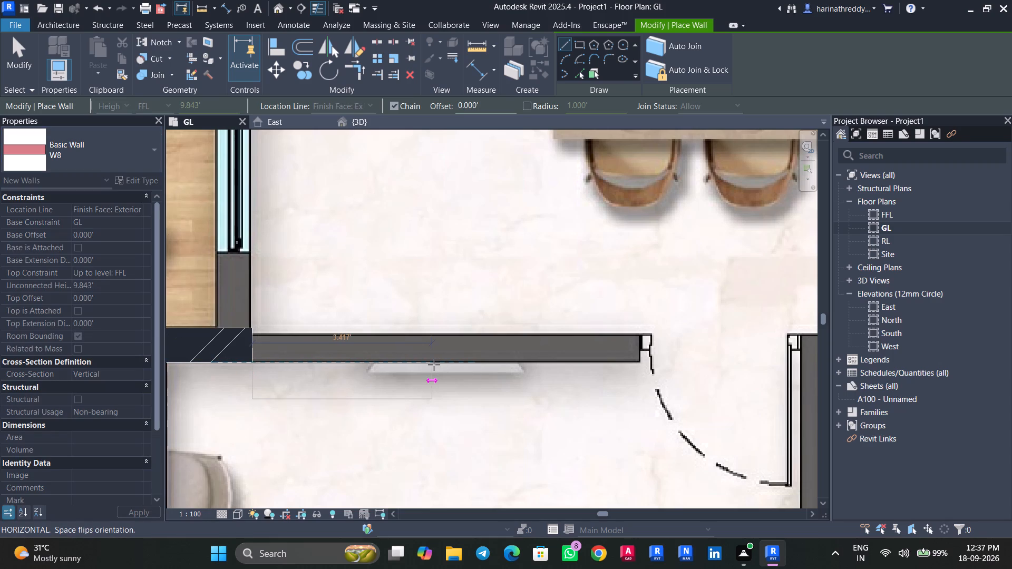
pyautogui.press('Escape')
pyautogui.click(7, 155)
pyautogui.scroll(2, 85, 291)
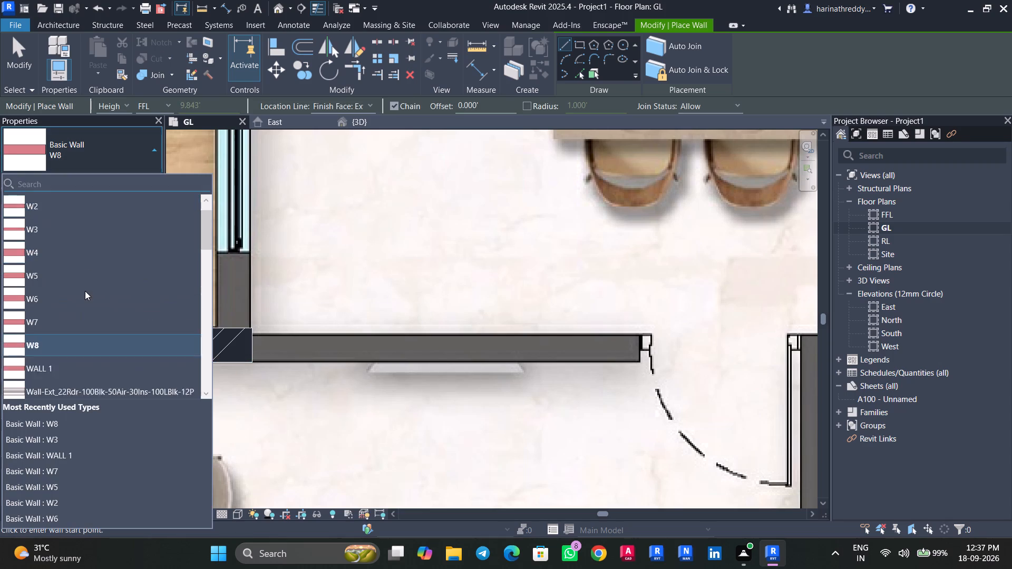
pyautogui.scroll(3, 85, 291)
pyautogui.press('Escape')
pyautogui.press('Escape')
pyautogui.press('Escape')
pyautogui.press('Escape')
# Gauge the thickness of the plan image's wall between the dining area and master bedroom with the Scale tool's graphical reference points.
pyautogui.click(322, 346)
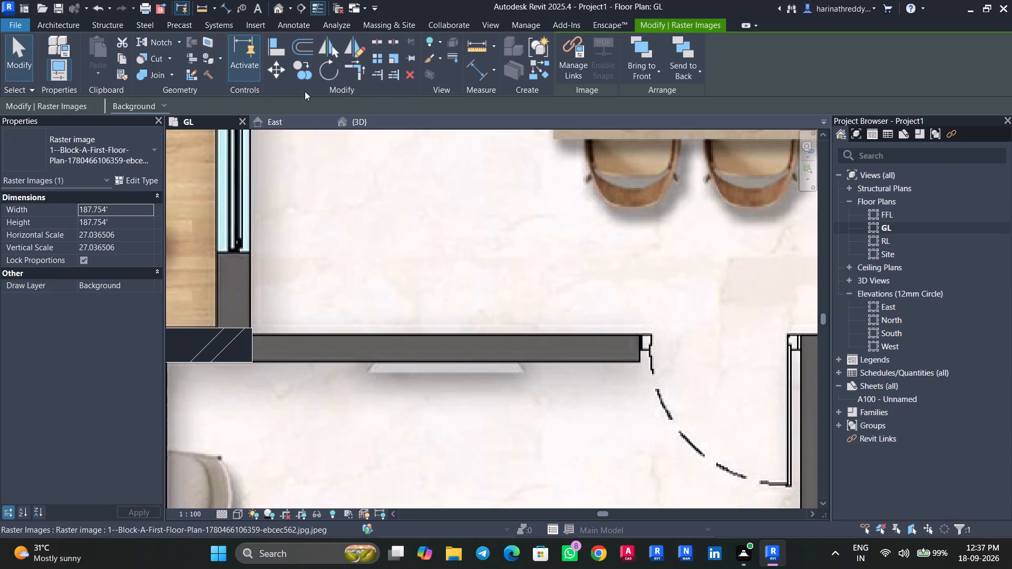
pyautogui.click(391, 62)
pyautogui.scroll(2, 338, 318)
pyautogui.scroll(3, 290, 387)
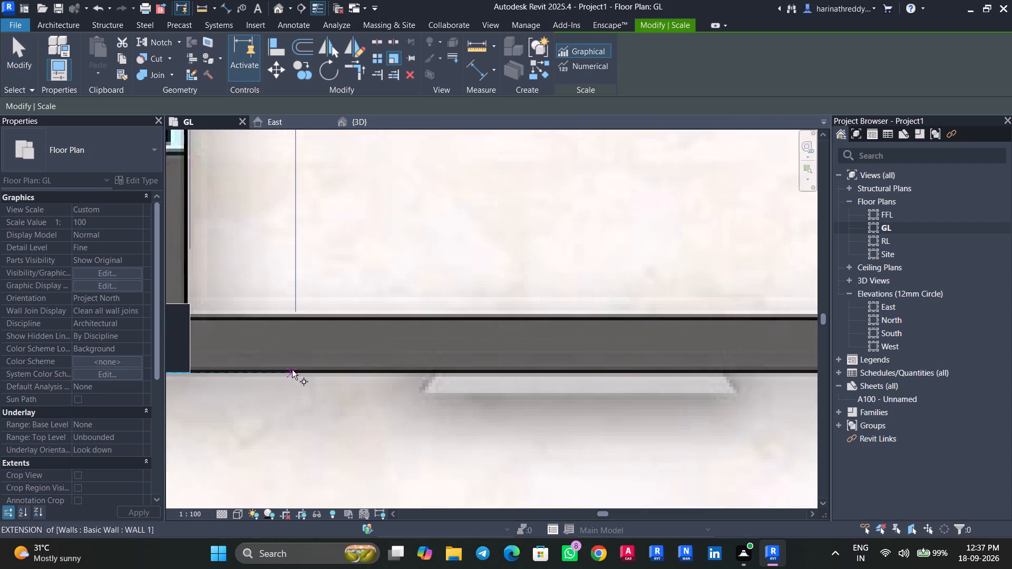
pyautogui.click(291, 370)
pyautogui.press('Escape')
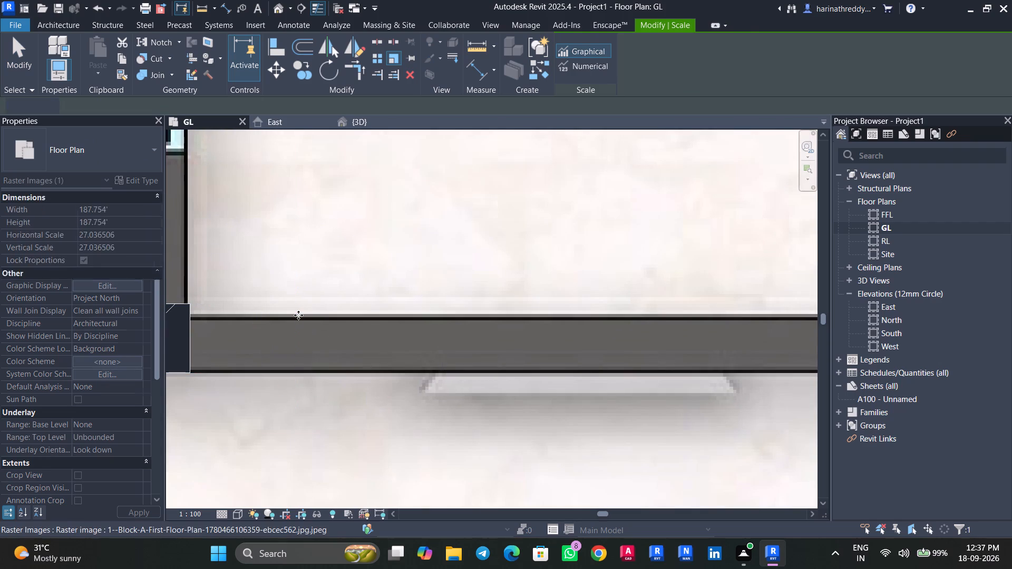
pyautogui.press('Escape')
# Duplicate wall type W8 as W9 and set its brick structure layer thickness to 0.55'.
pyautogui.write('WA')
pyautogui.click(122, 175)
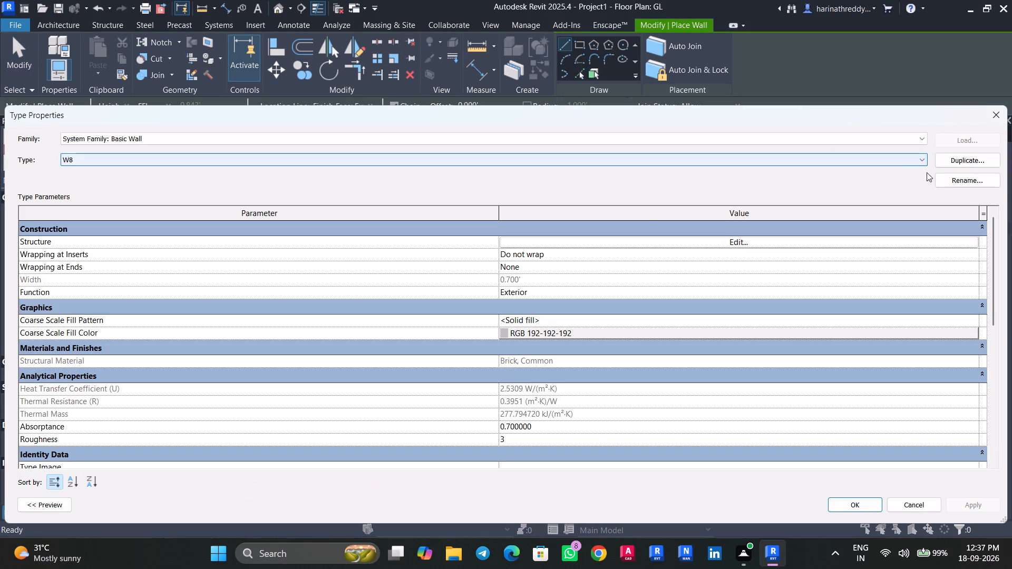
pyautogui.click(936, 165)
pyautogui.write('W9')
pyautogui.press('Return')
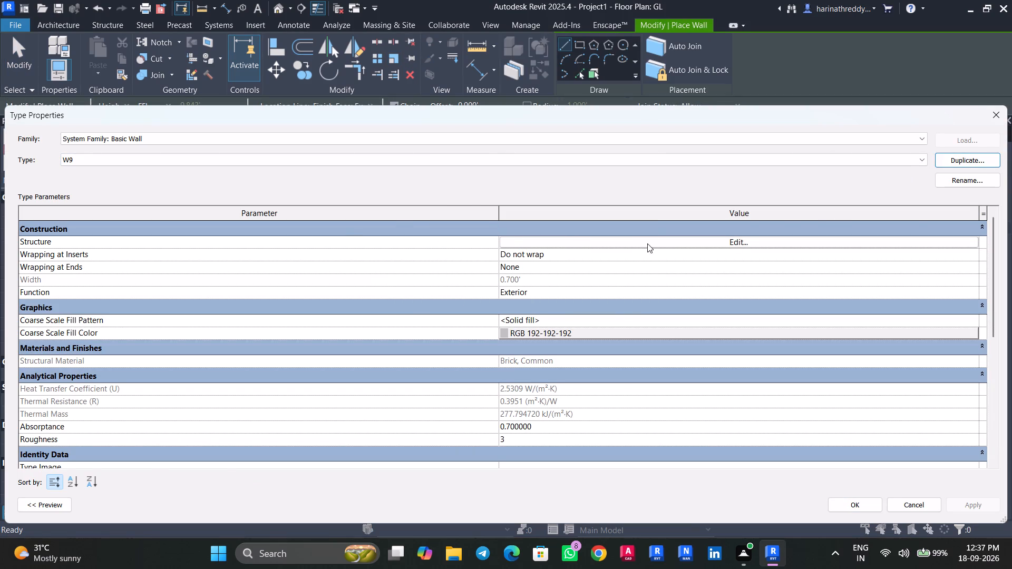
pyautogui.click(647, 243)
pyautogui.click(577, 244)
pyautogui.write('0.')
pyautogui.write("55'")
pyautogui.press('Return')
pyautogui.click(828, 474)
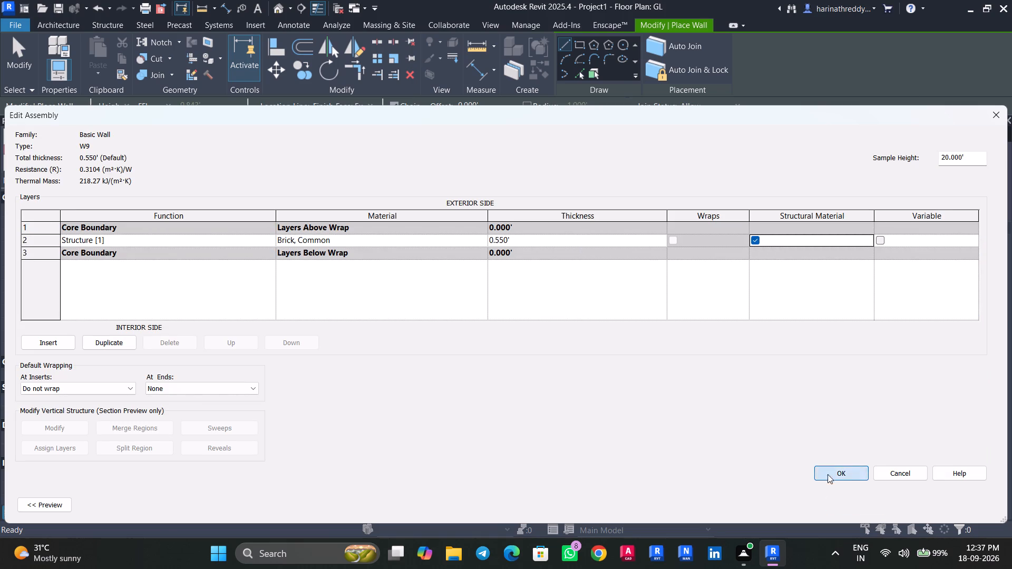
pyautogui.click(967, 505)
pyautogui.click(855, 509)
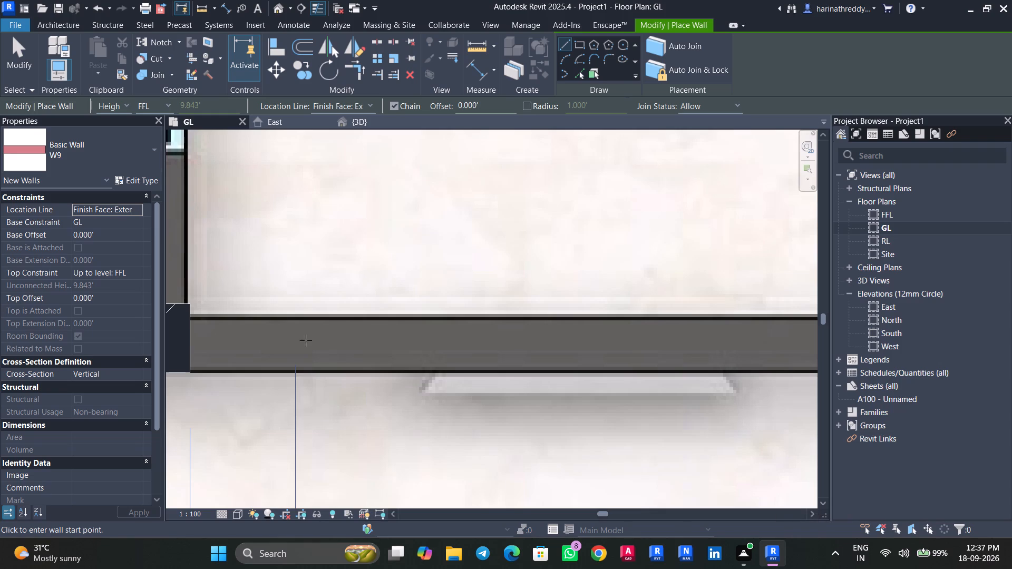
# Draw a W9 wall about 10.42' long from the short balcony wall's bedroom-side corner to the partition beside the master bedroom door.
pyautogui.click(188, 369)
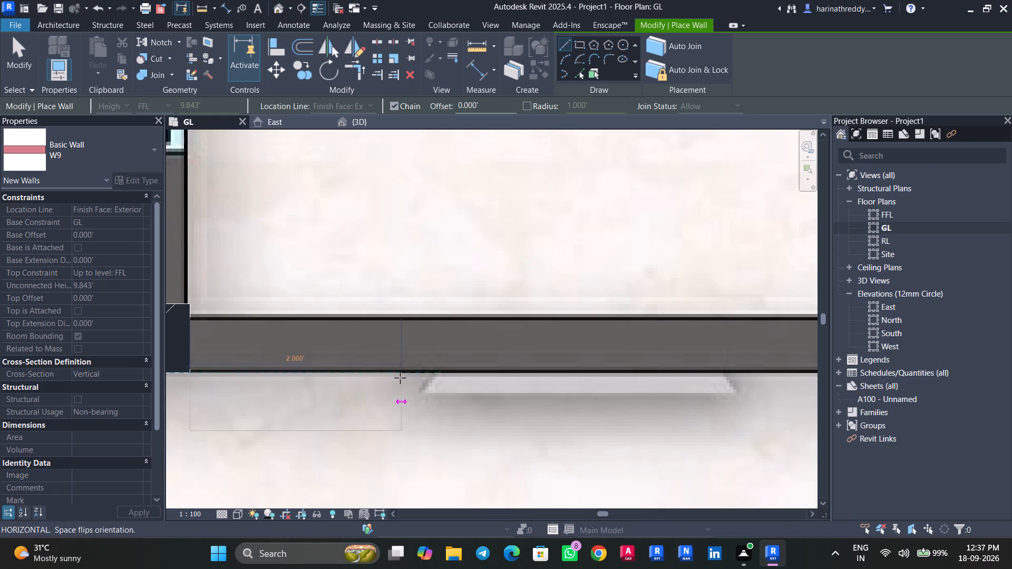
pyautogui.press('space')
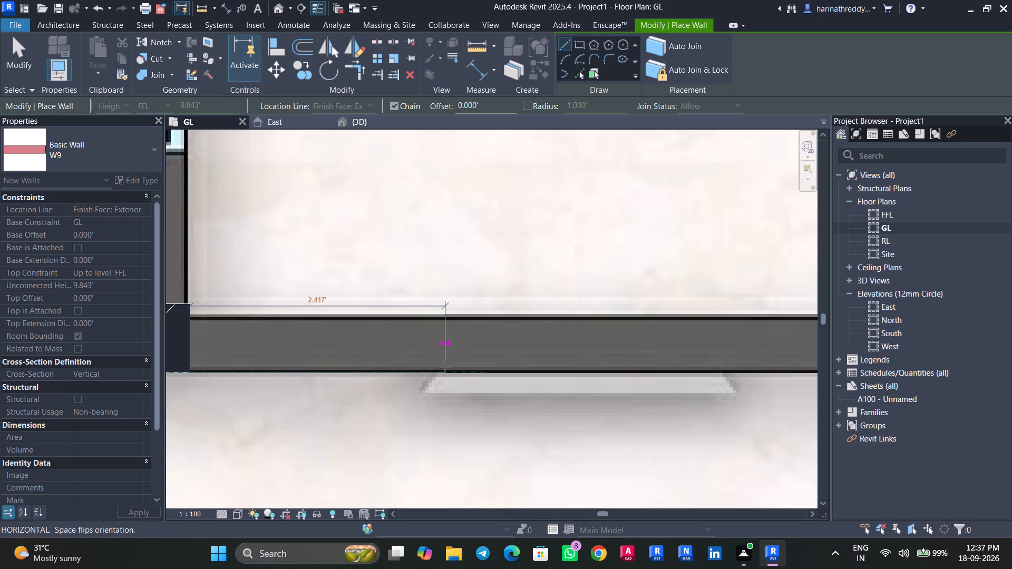
pyautogui.moveTo(445, 367); pyautogui.dragTo(329, 357, button='middle')
pyautogui.moveTo(540, 356); pyautogui.dragTo(348, 352, button='middle')
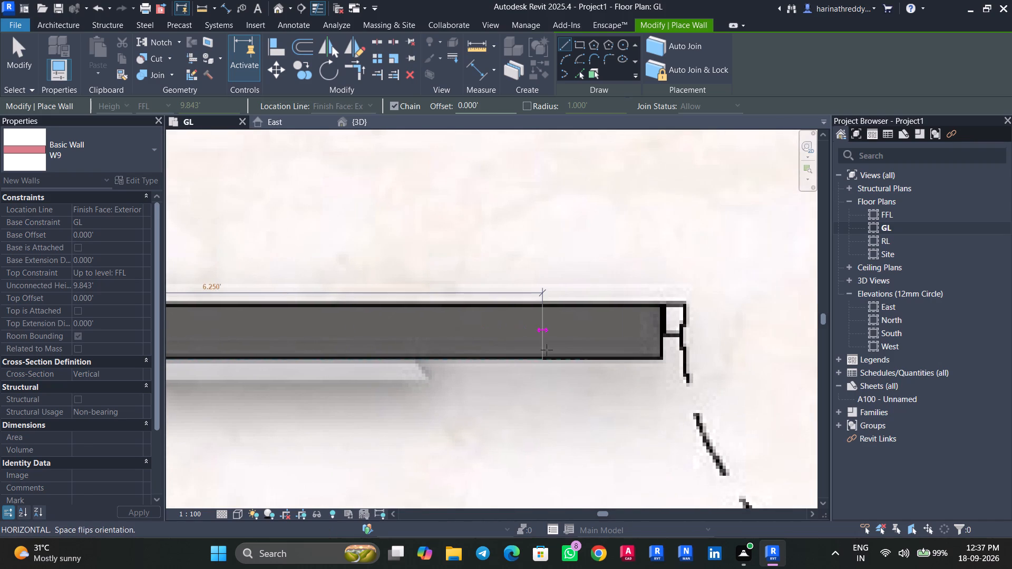
pyautogui.moveTo(547, 350); pyautogui.dragTo(370, 349, button='middle')
pyautogui.moveTo(549, 346); pyautogui.dragTo(385, 341, button='middle')
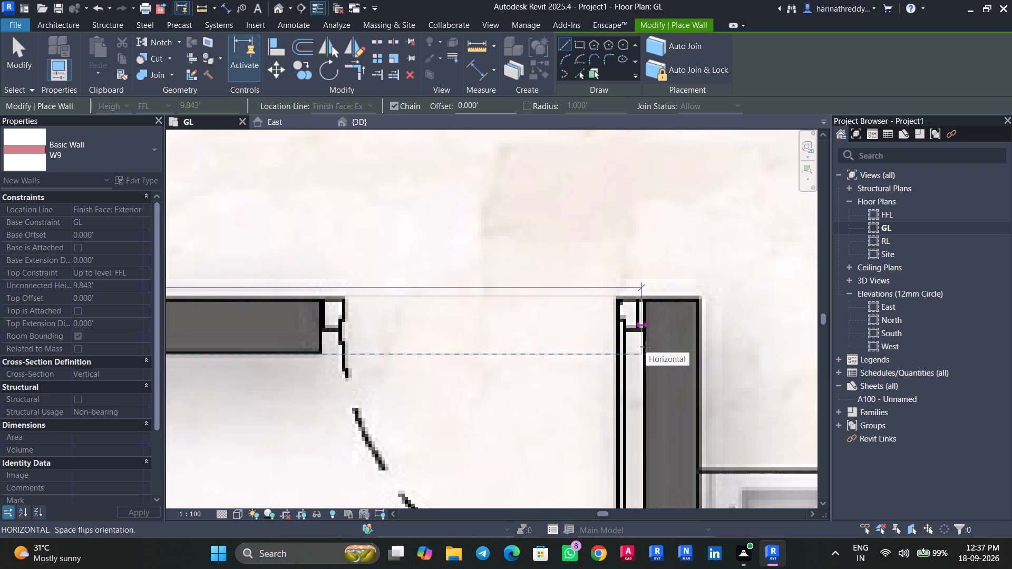
pyautogui.click(646, 347)
pyautogui.press('Escape')
pyautogui.press('Escape')
pyautogui.press('Escape')
# Nudge the W9 dining–bedroom wall slightly toward the washbasin so its end meets the drawn partition's face.
pyautogui.click(547, 332)
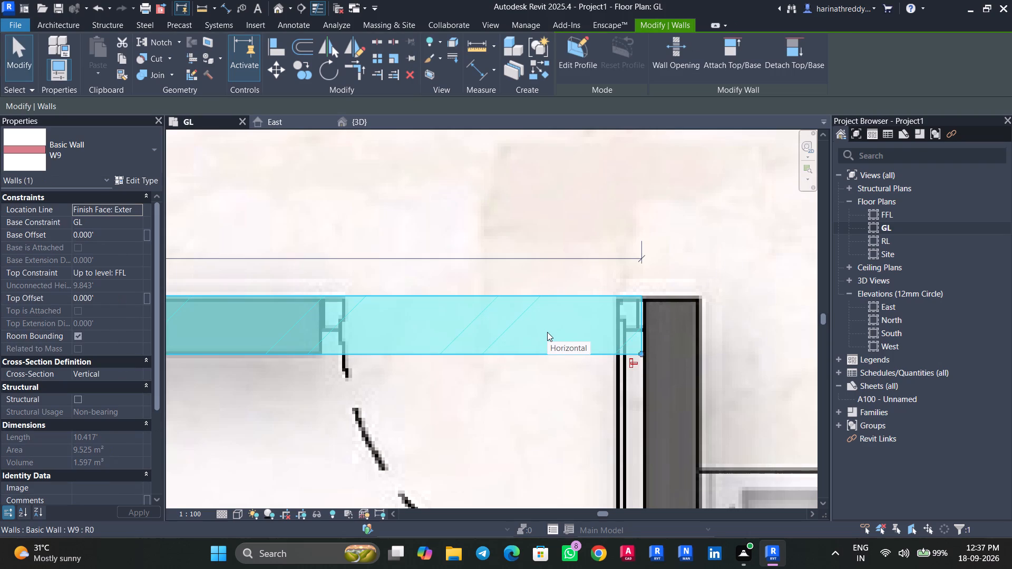
pyautogui.press('Right')
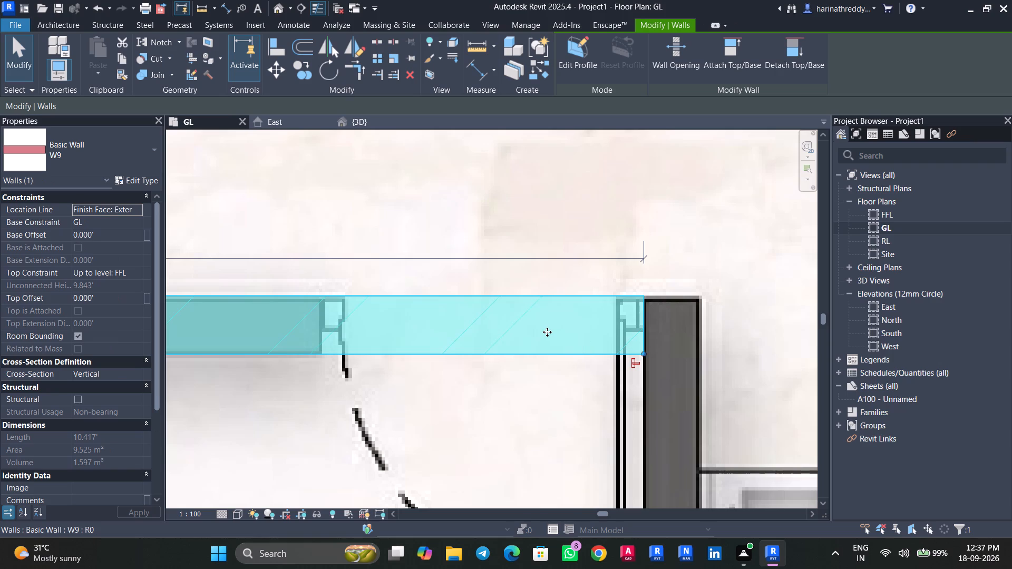
pyautogui.scroll(-4, 521, 368)
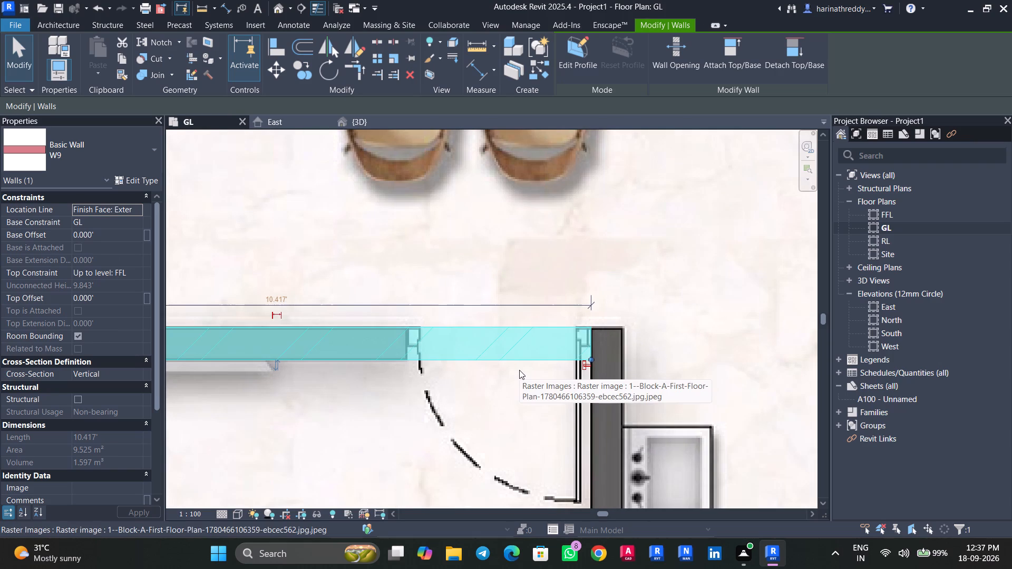
pyautogui.scroll(-4, 519, 370)
pyautogui.moveTo(519, 370); pyautogui.dragTo(508, 333, button='middle')
pyautogui.press('Escape')
pyautogui.press('Escape')
# Draw a W9 wall about 15.81' long from the dining–bedroom wall's end, along the bedroom–toilet partition, to the shaft corner.
pyautogui.moveTo(351, 349); pyautogui.dragTo(373, 302, button='middle')
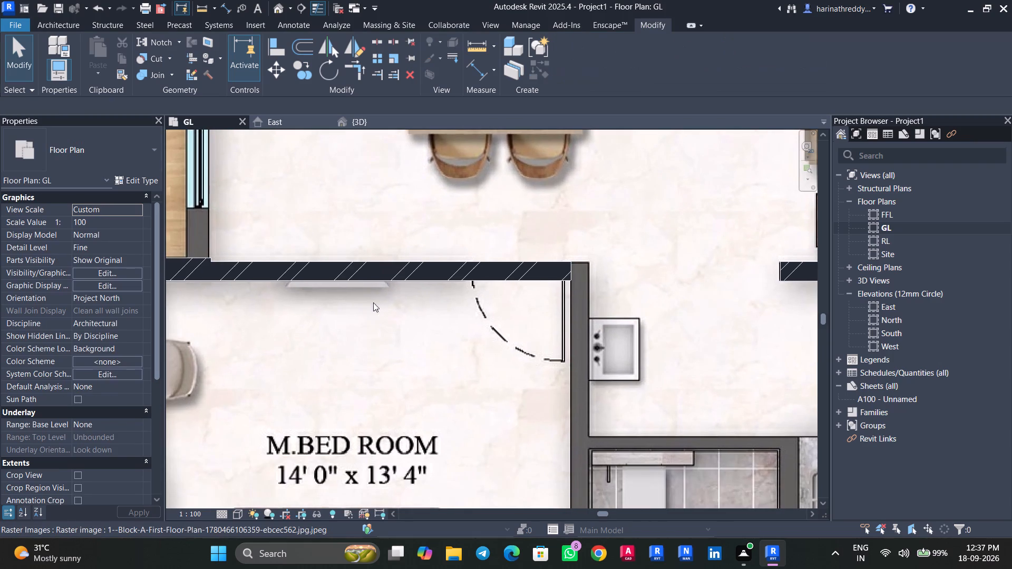
pyautogui.press('w')
pyautogui.press('a')
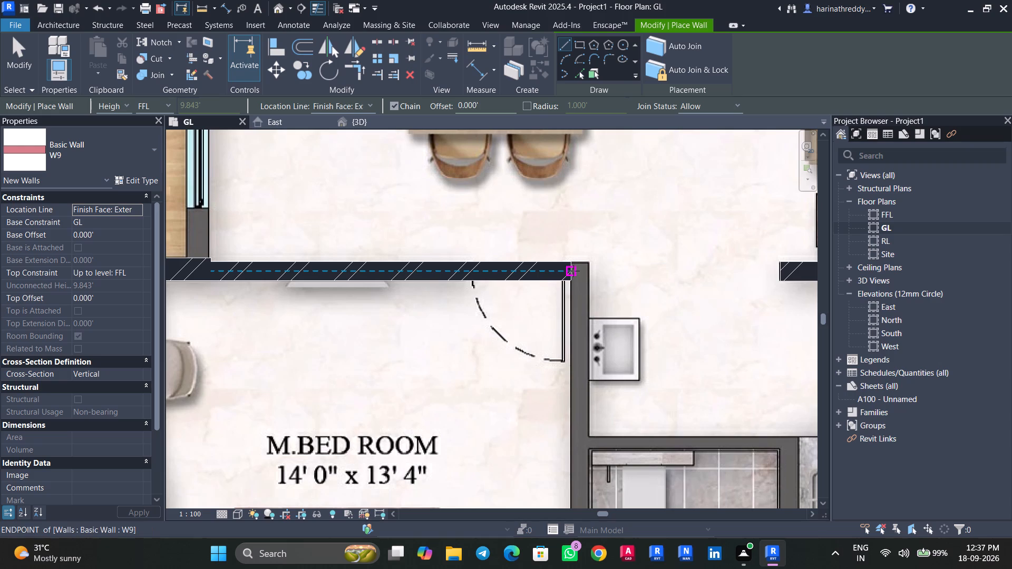
pyautogui.click(572, 263)
pyautogui.press('space')
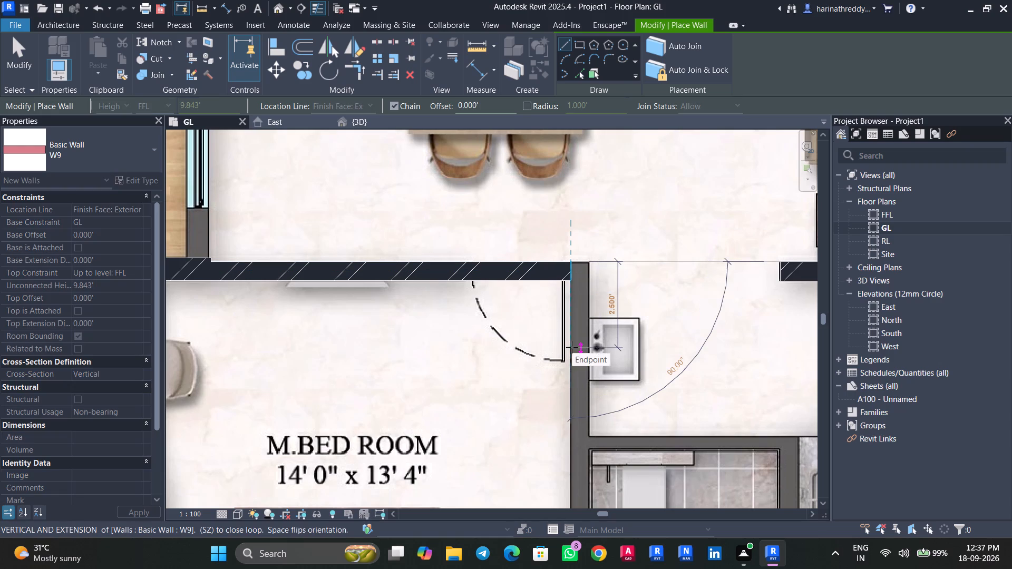
pyautogui.moveTo(574, 346); pyautogui.dragTo(570, 221, button='middle')
pyautogui.scroll(8, 574, 356)
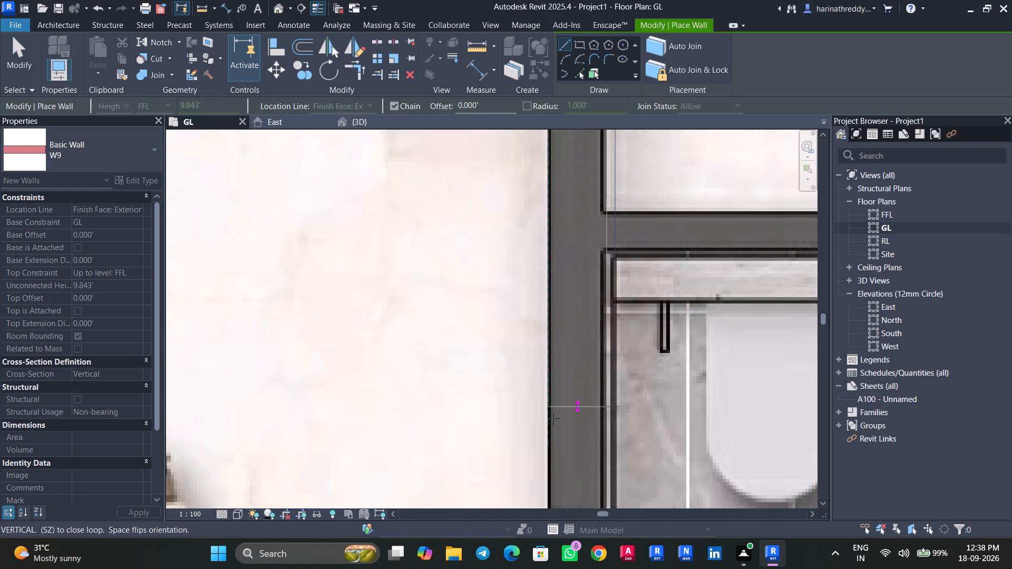
pyautogui.moveTo(547, 436); pyautogui.dragTo(542, 229, button='middle')
pyautogui.scroll(-9, 551, 324)
pyautogui.moveTo(551, 324); pyautogui.dragTo(552, 169, button='middle')
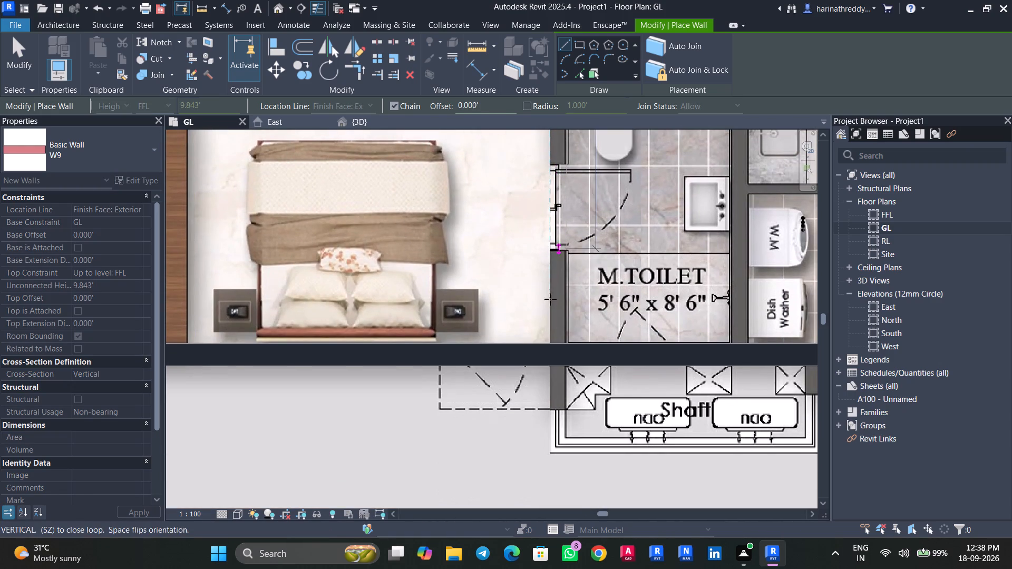
pyautogui.scroll(8, 550, 404)
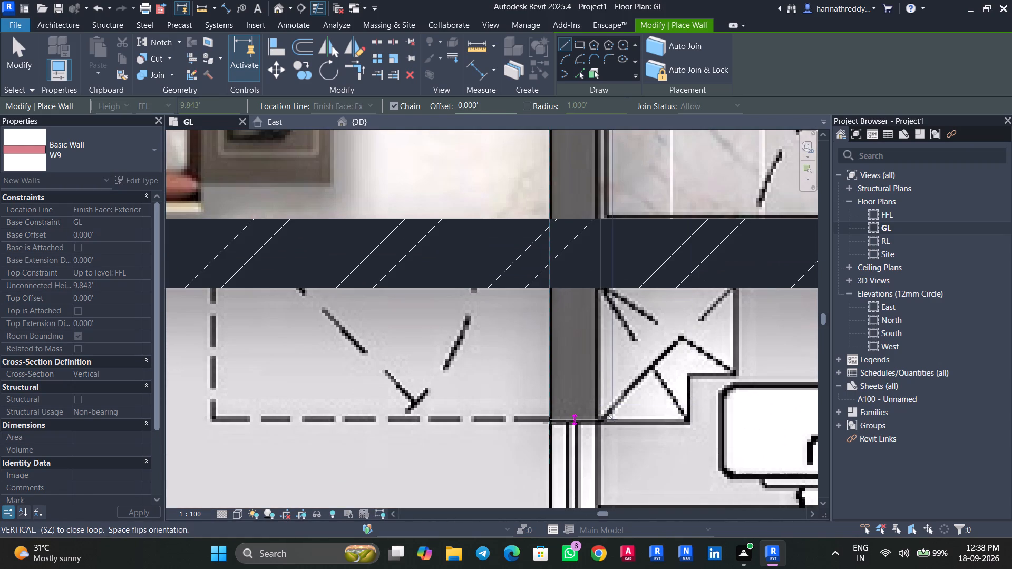
pyautogui.click(549, 423)
pyautogui.press('Escape')
pyautogui.press('Escape')
pyautogui.press('Escape')
# Nudge the vertical W9 partition wall slightly down to line its end up with the shaft corner.
pyautogui.click(563, 378)
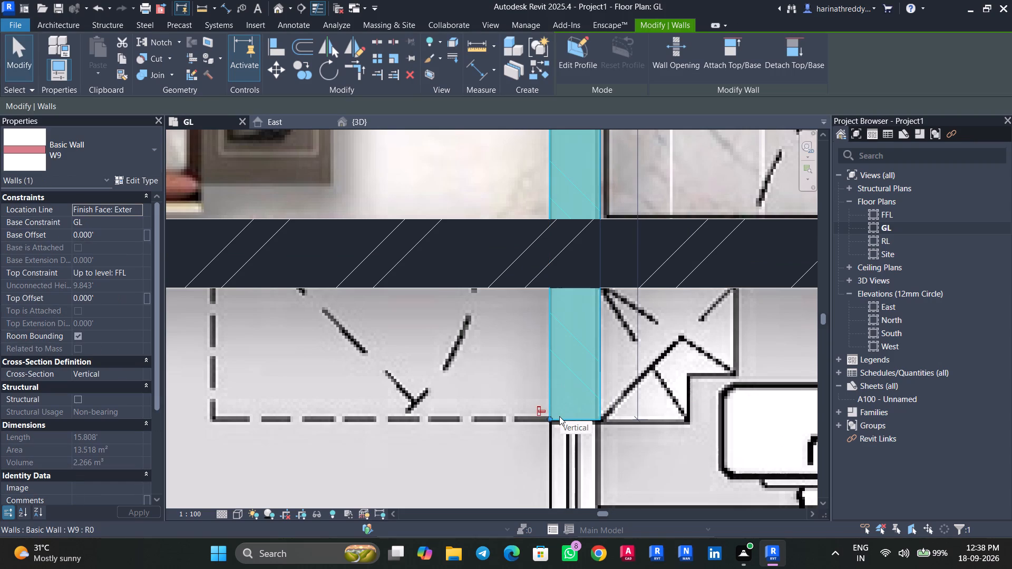
pyautogui.press('Down')
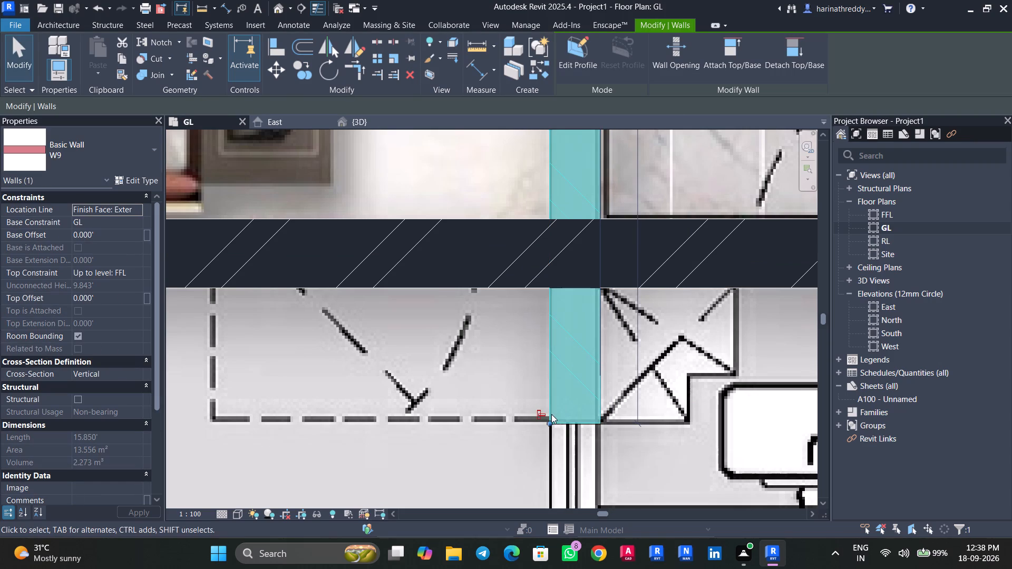
pyautogui.scroll(-4, 551, 414)
pyautogui.moveTo(551, 414); pyautogui.dragTo(502, 367, button='middle')
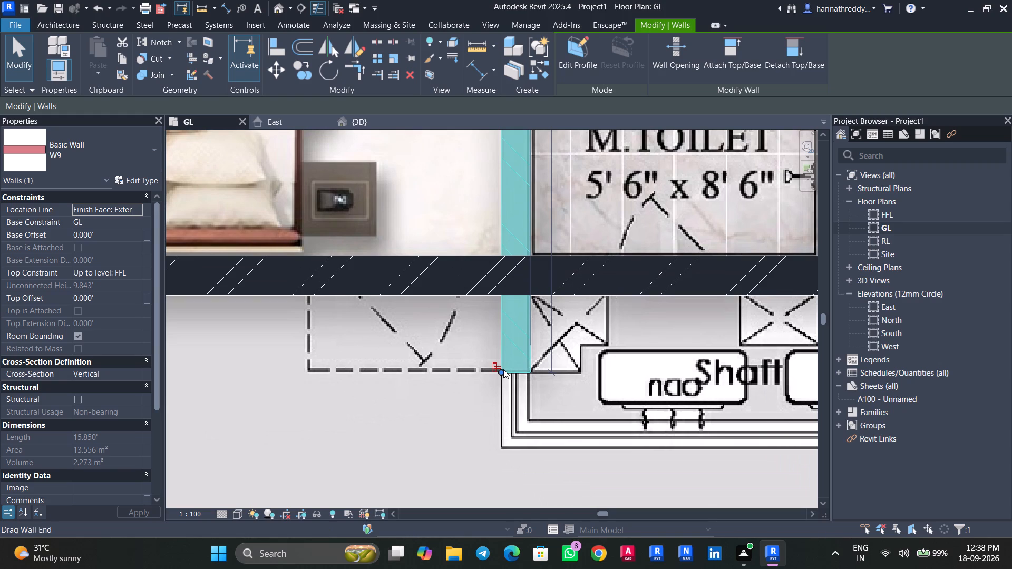
pyautogui.press('Escape')
pyautogui.press('Escape')
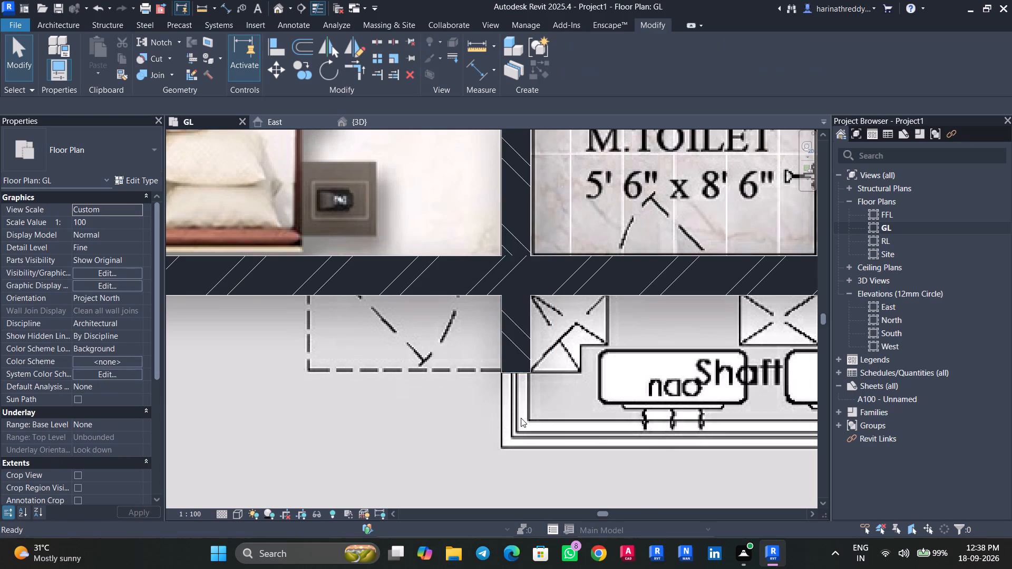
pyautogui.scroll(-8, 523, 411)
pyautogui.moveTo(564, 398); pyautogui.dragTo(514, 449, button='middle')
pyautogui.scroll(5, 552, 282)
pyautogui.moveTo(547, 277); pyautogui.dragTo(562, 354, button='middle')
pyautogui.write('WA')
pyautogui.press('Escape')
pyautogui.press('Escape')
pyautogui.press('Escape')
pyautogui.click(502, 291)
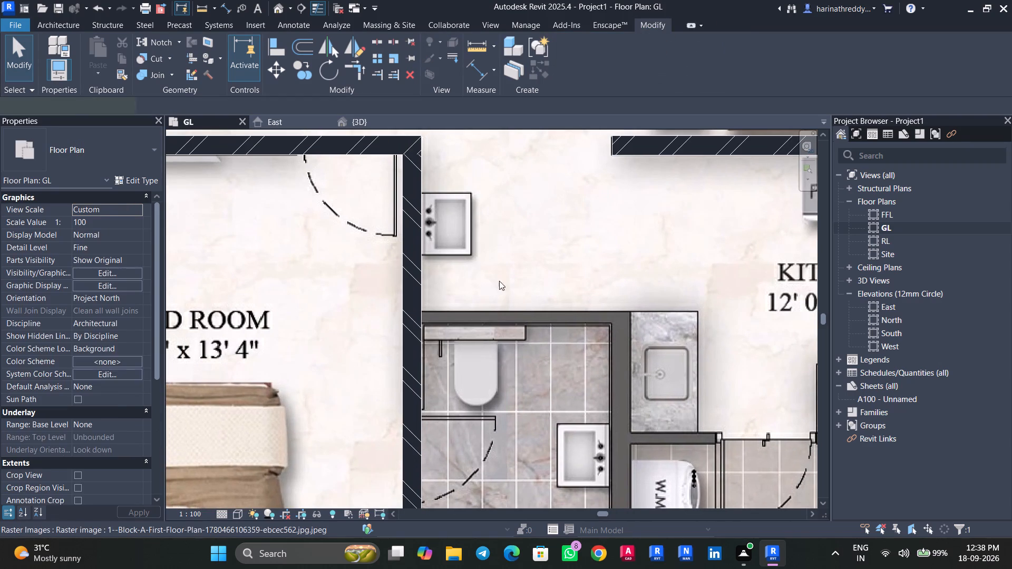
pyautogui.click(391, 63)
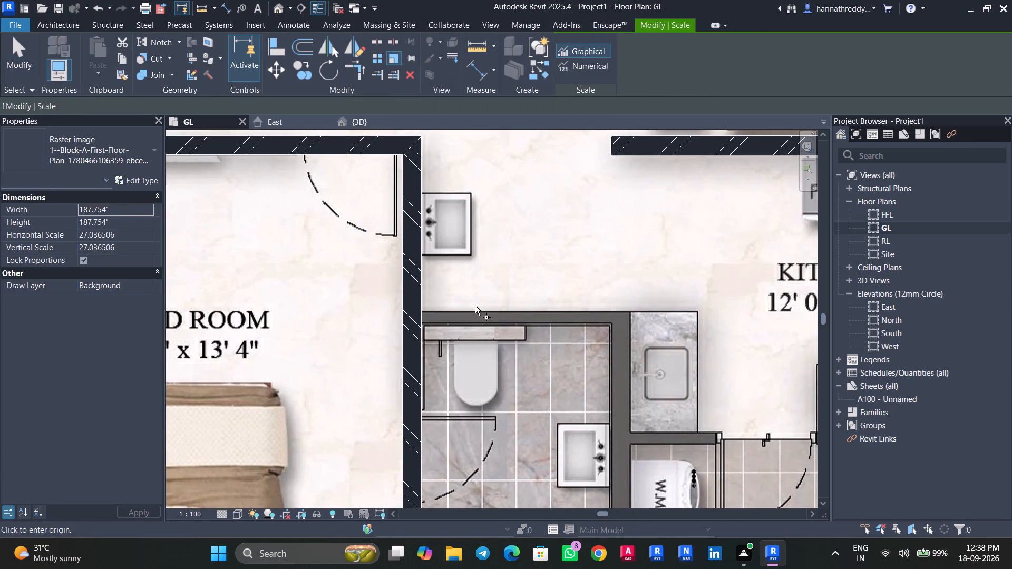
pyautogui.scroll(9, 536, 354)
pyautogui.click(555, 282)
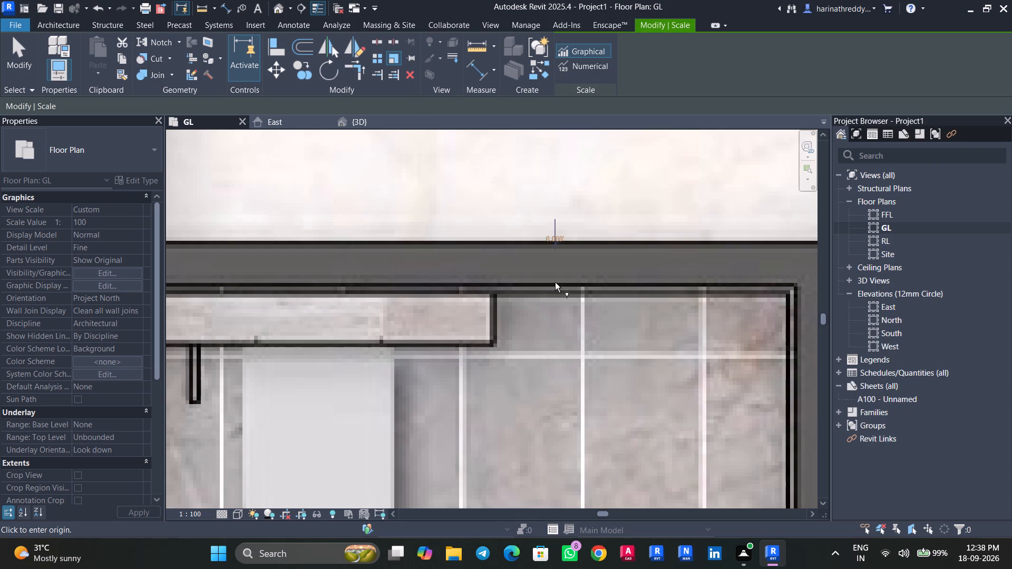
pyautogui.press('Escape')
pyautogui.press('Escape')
# Draw a W3 wall about 6.36' long from the bedroom wall's face along the M.Toilet's upper partition to the kitchen sink counter.
pyautogui.press('w')
pyautogui.press('a')
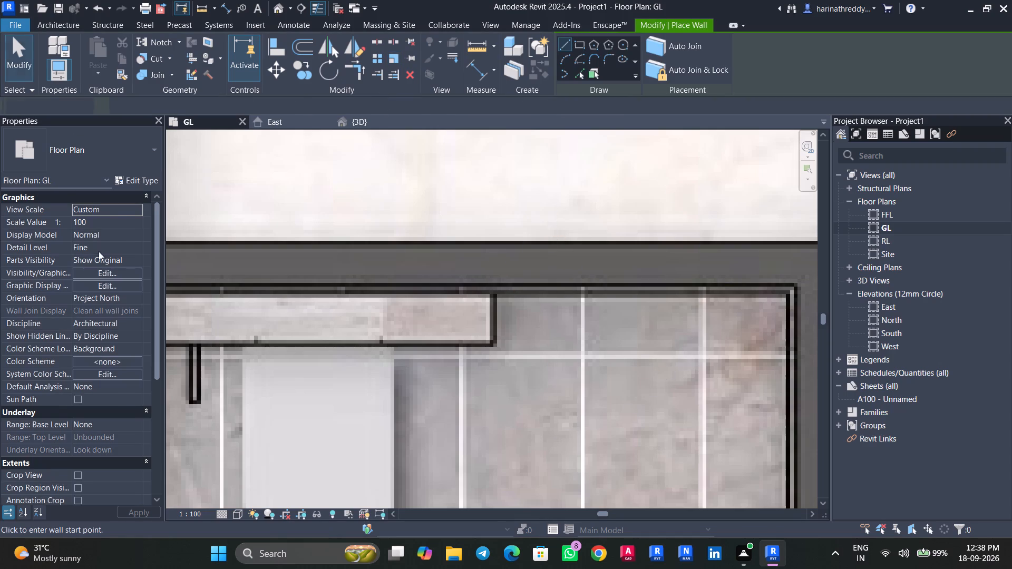
pyautogui.click(5, 144)
pyautogui.scroll(5, 66, 237)
pyautogui.click(57, 246)
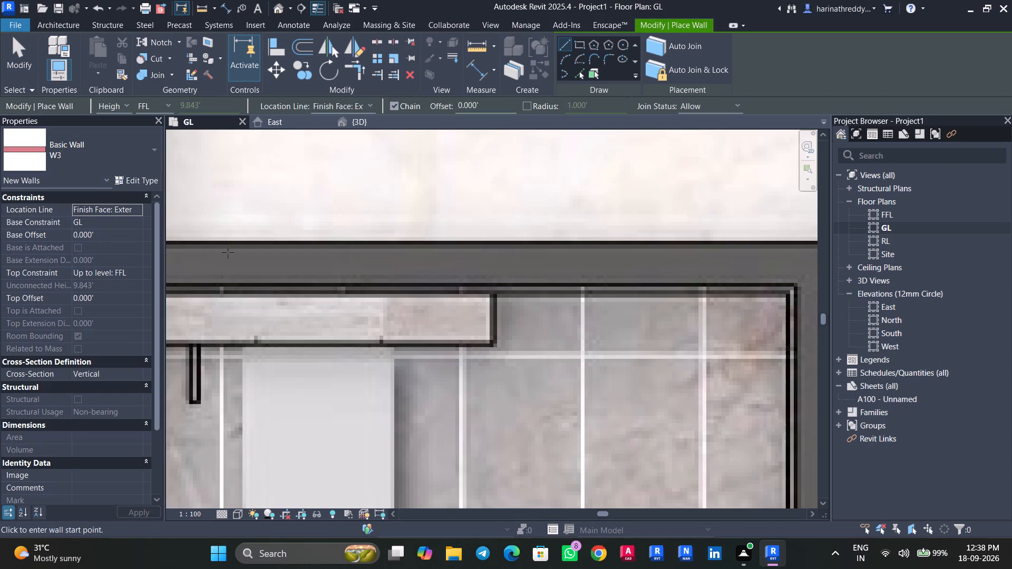
pyautogui.moveTo(218, 262); pyautogui.dragTo(443, 286, button='middle')
pyautogui.click(354, 265)
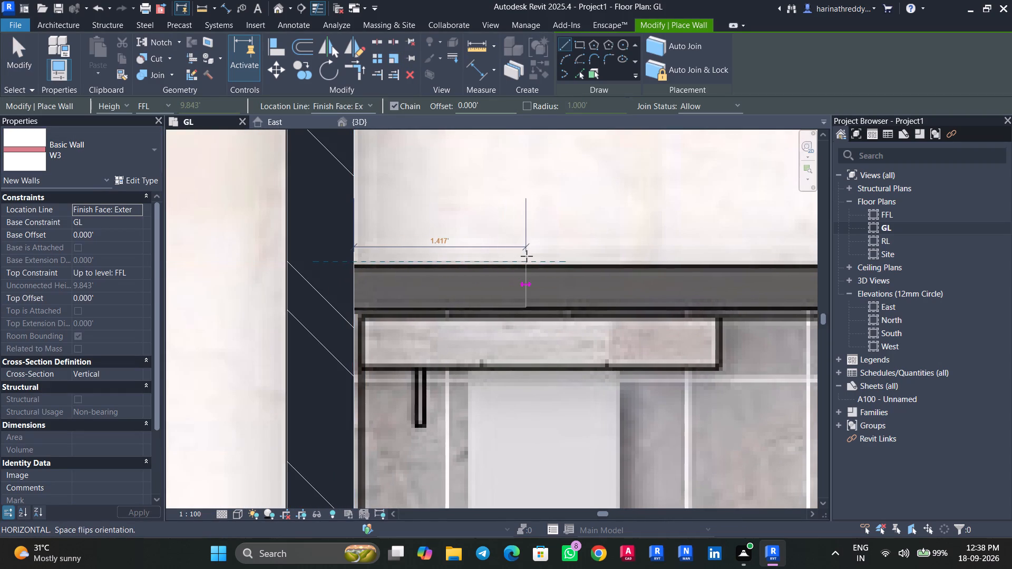
pyautogui.moveTo(527, 256); pyautogui.dragTo(280, 260, button='middle')
pyautogui.moveTo(578, 265); pyautogui.dragTo(352, 265, button='middle')
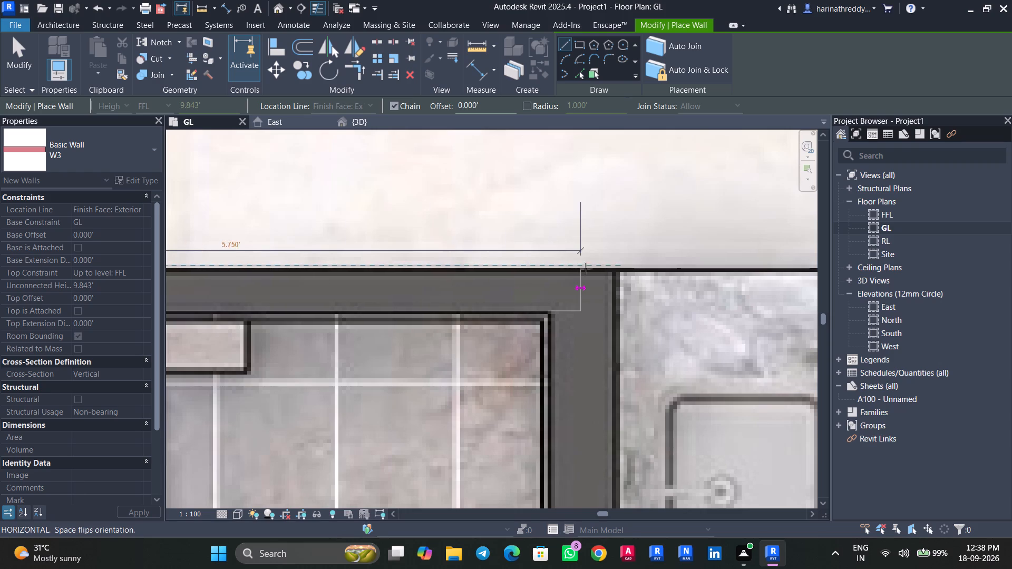
pyautogui.click(617, 273)
pyautogui.press('Escape')
pyautogui.press('Escape')
# Nudge the new W3 wall slightly toward the M.Toilet to line up with the drawn partition.
pyautogui.click(569, 286)
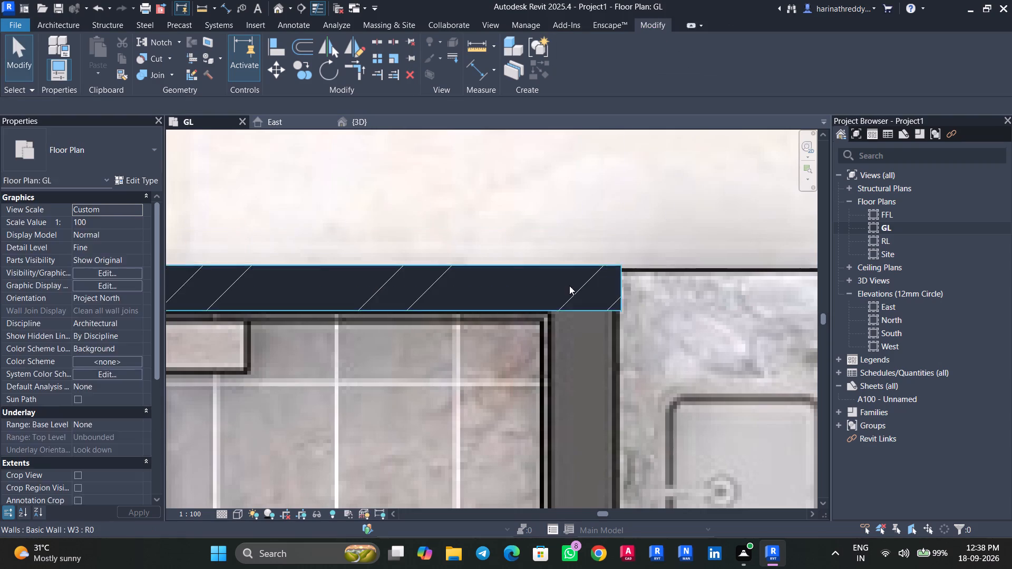
pyautogui.press('Down')
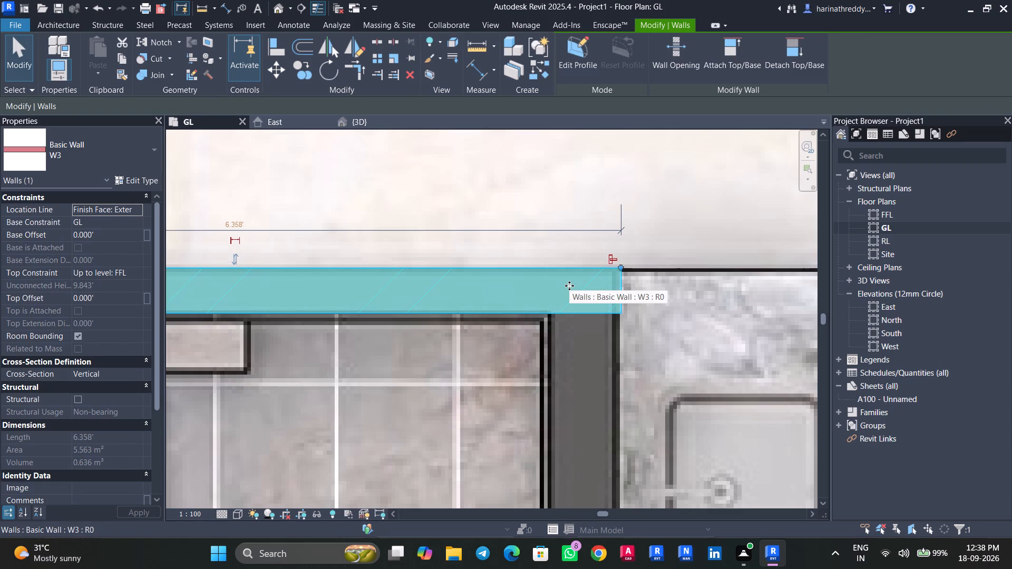
pyautogui.press('Escape')
# Draw a WALL 1 wall about 9.03' long from the W3 wall's sink-counter end, along the M.Toilet–utility partition, to the shaft-side wall.
pyautogui.scroll(-8, 566, 356)
pyautogui.moveTo(568, 351); pyautogui.dragTo(567, 297, button='middle')
pyautogui.press('w')
pyautogui.press('a')
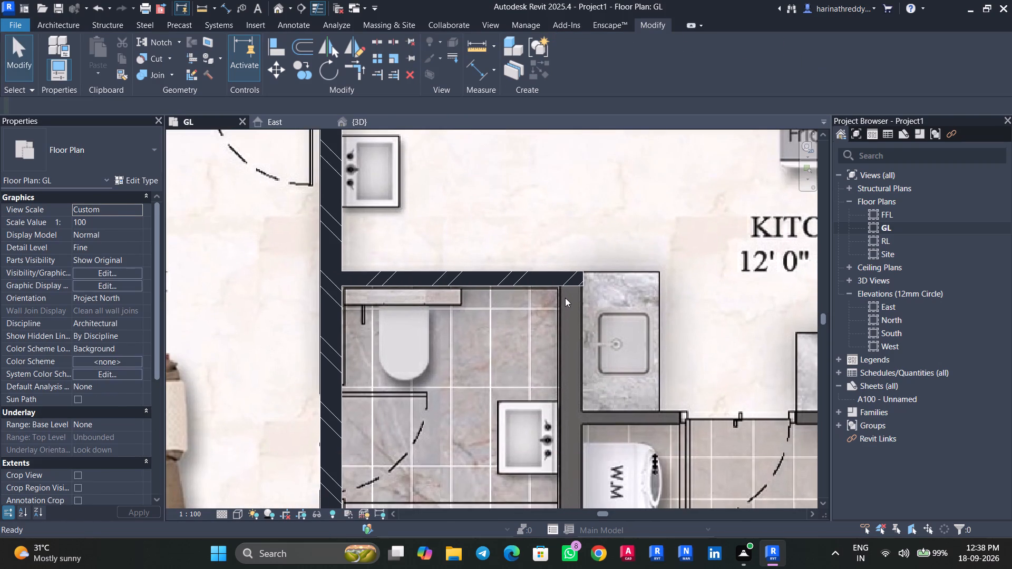
pyautogui.click(14, 189)
pyautogui.click(31, 166)
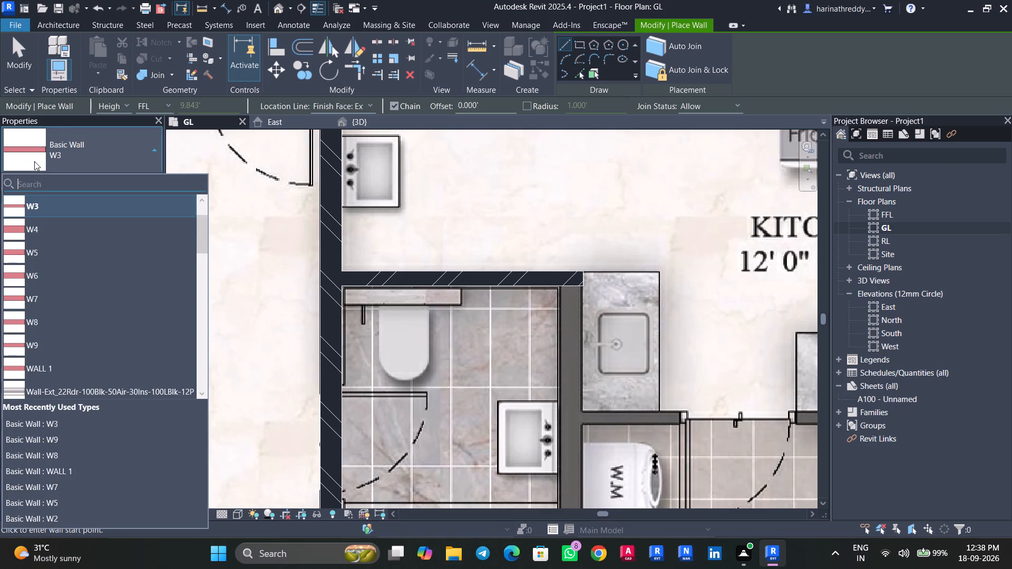
pyautogui.scroll(5, 12, 264)
pyautogui.click(37, 291)
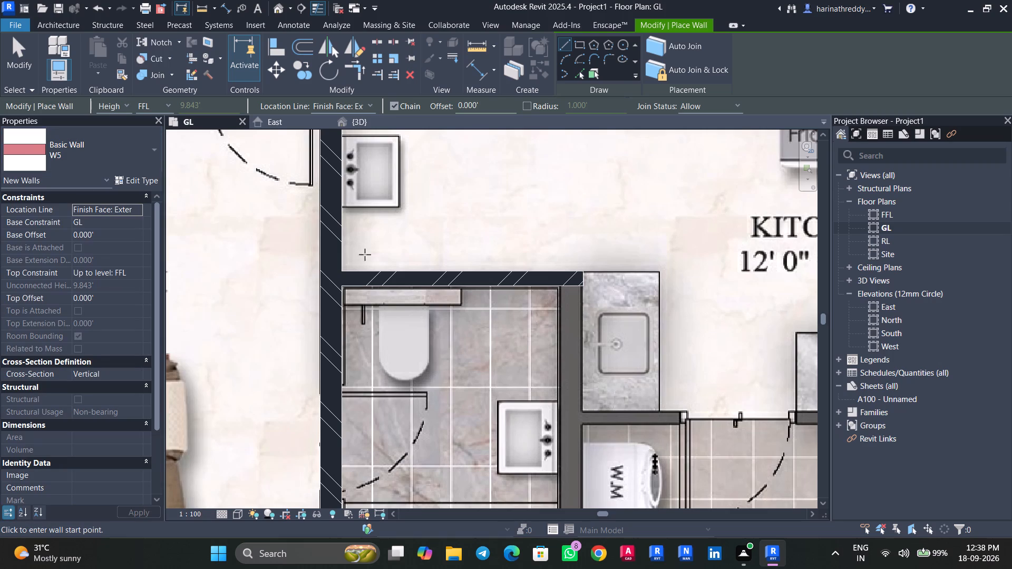
pyautogui.click(50, 162)
pyautogui.click(43, 320)
pyautogui.scroll(3, 546, 311)
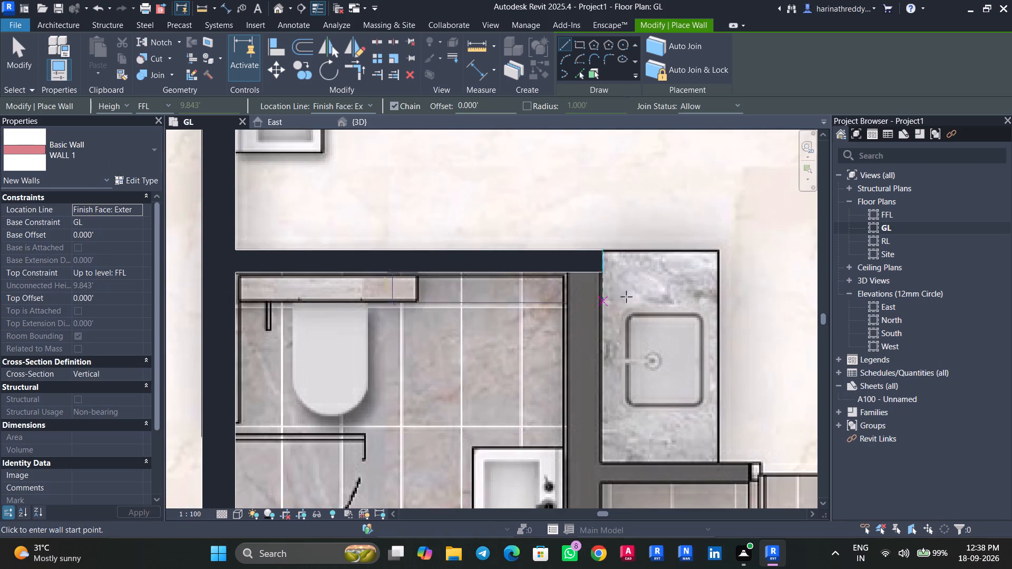
pyautogui.click(599, 277)
pyautogui.moveTo(606, 403); pyautogui.dragTo(557, 218, button='middle')
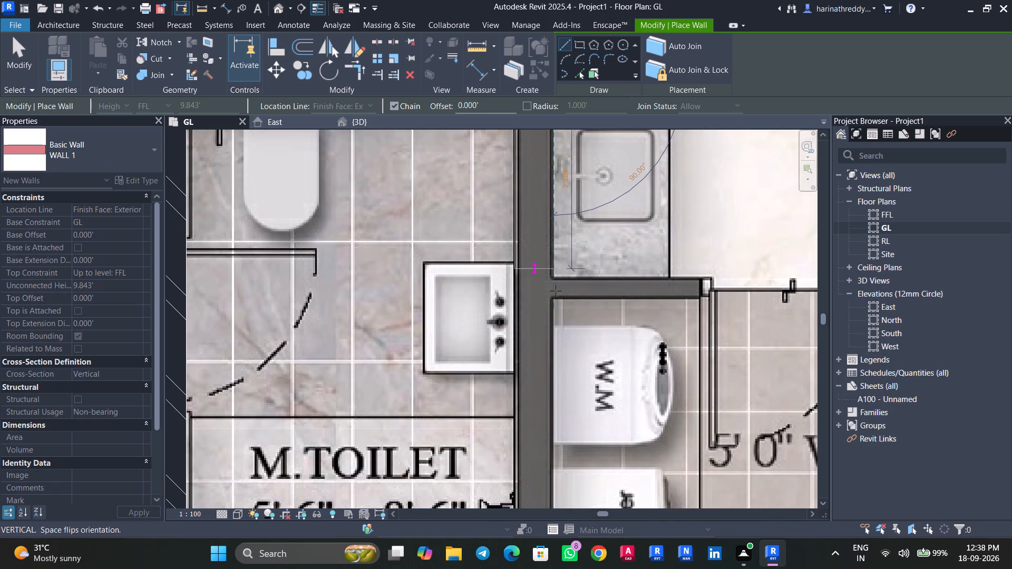
pyautogui.moveTo(562, 348); pyautogui.dragTo(515, 149, button='middle')
pyautogui.click(502, 403)
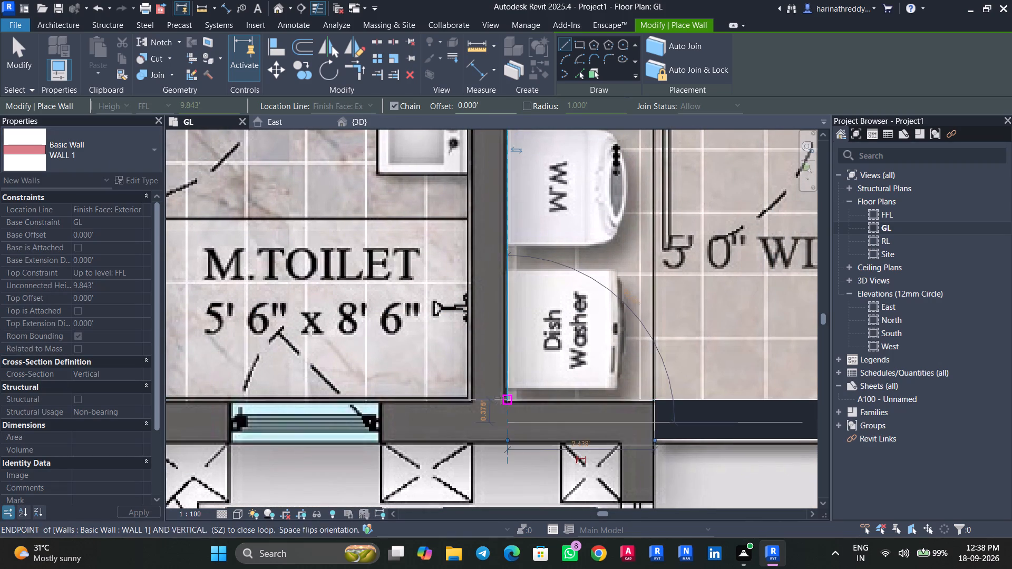
pyautogui.press('Escape')
pyautogui.press('Escape')
# Nudge the M.Toilet–utility wall slightly toward the utility and change its type to W2.
pyautogui.click(488, 365)
pyautogui.scroll(4, 488, 365)
pyautogui.press('Right')
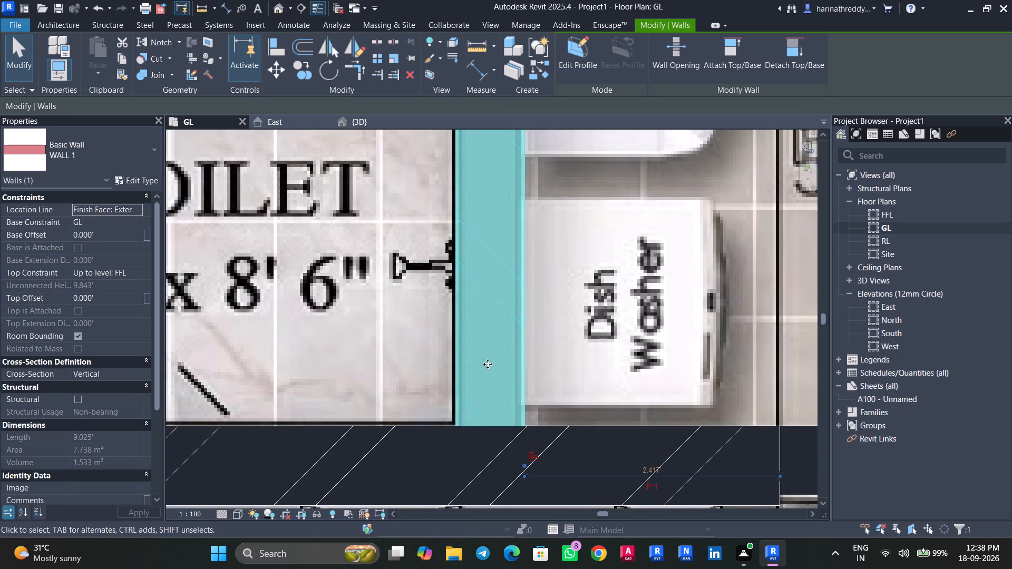
pyautogui.moveTo(444, 346); pyautogui.dragTo(456, 527, button='middle')
pyautogui.moveTo(443, 299); pyautogui.dragTo(444, 418, button='middle')
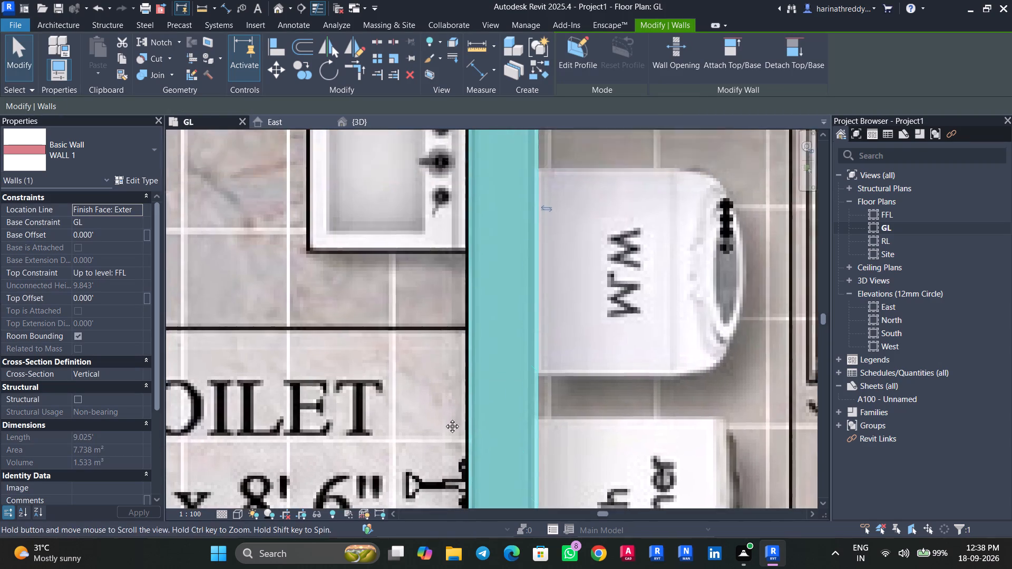
pyautogui.moveTo(444, 418); pyautogui.dragTo(445, 514, button='middle')
pyautogui.moveTo(480, 324); pyautogui.dragTo(496, 522, button='middle')
pyautogui.moveTo(526, 347); pyautogui.dragTo(525, 488, button='middle')
pyautogui.click(98, 149)
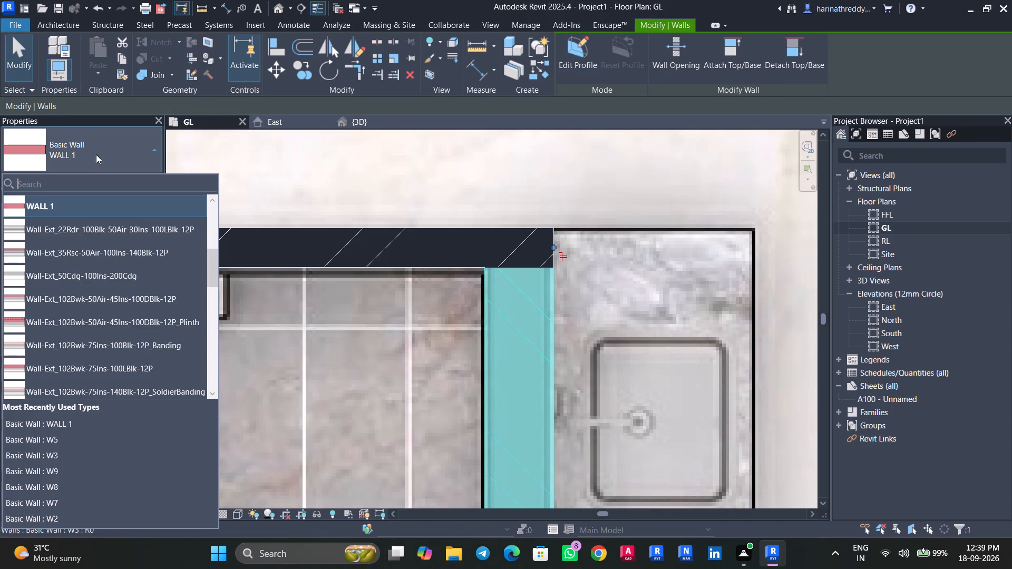
pyautogui.scroll(4, 69, 234)
pyautogui.click(74, 223)
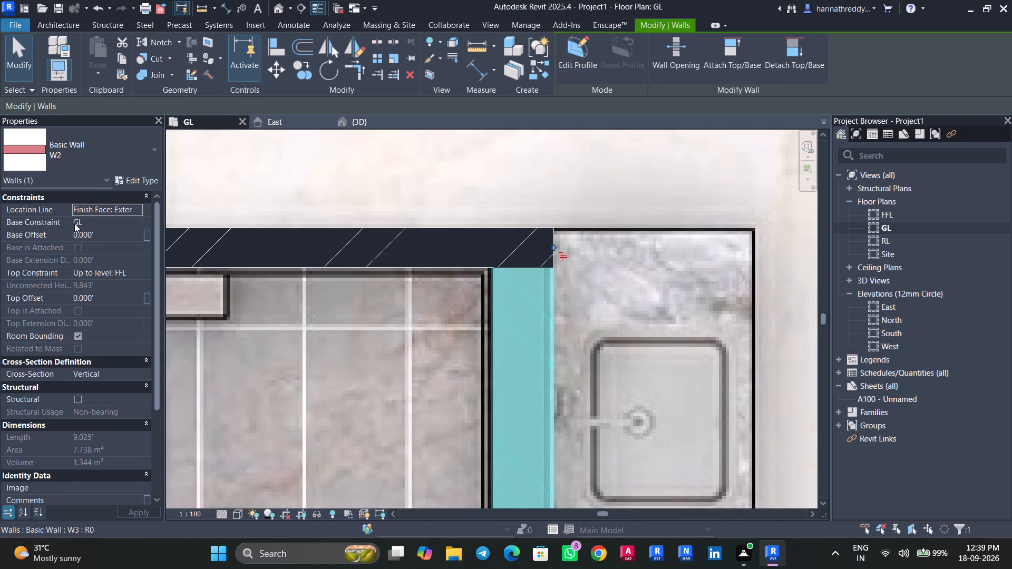
# Nudge the W2 wall slightly toward the M.Toilet so it fits the drawn partition at both ends.
pyautogui.press('Left')
pyautogui.press('Left')
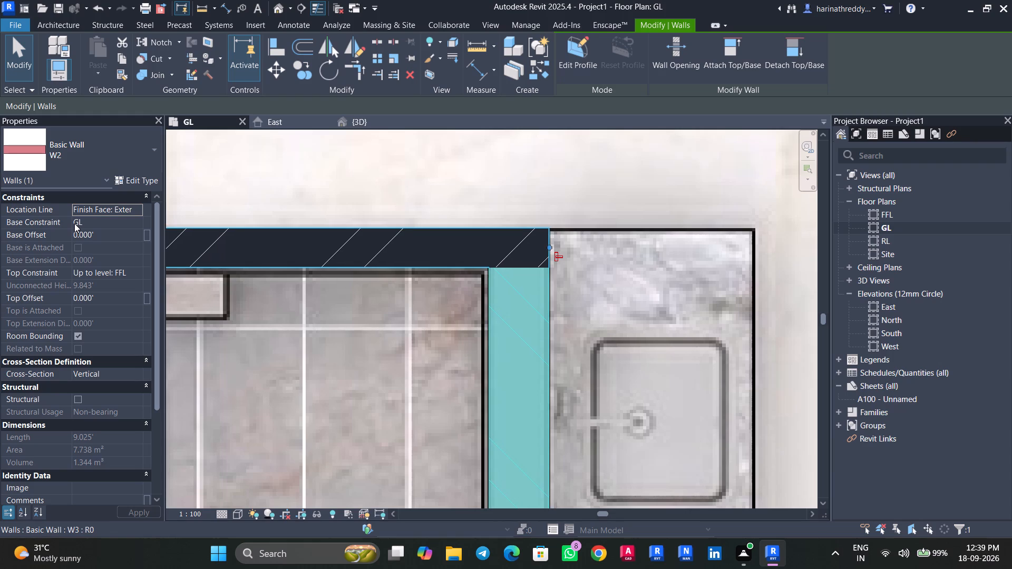
pyautogui.press('Left')
pyautogui.press('Right')
pyautogui.moveTo(75, 238); pyautogui.dragTo(110, 79, button='middle')
pyautogui.scroll(-4, 230, 303)
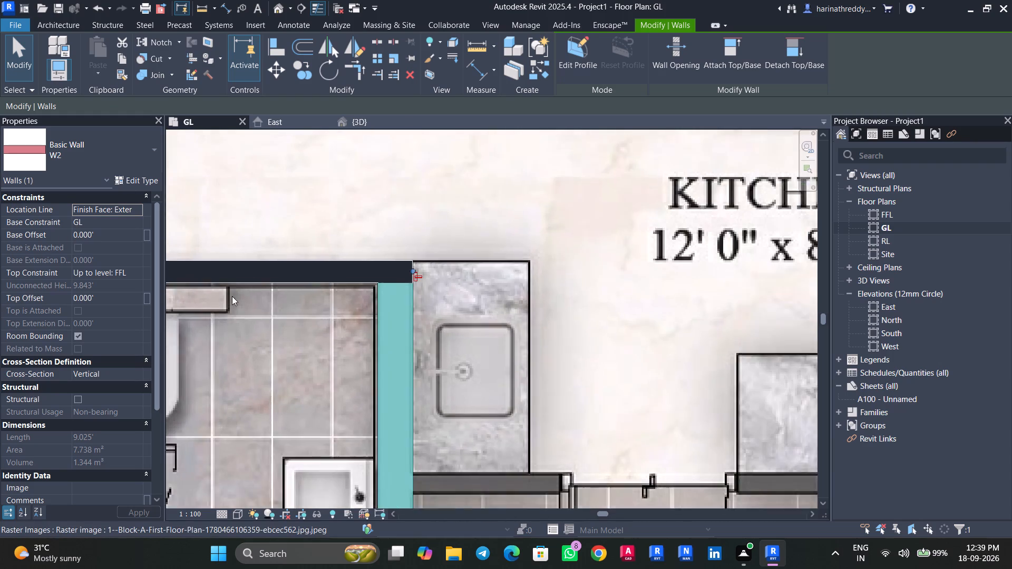
pyautogui.scroll(-2, 232, 296)
pyautogui.moveTo(250, 323); pyautogui.dragTo(277, 233, button='middle')
pyautogui.scroll(5, 311, 336)
pyautogui.moveTo(356, 374); pyautogui.dragTo(301, 227, button='middle')
pyautogui.scroll(1, 301, 227)
pyautogui.moveTo(329, 386); pyautogui.dragTo(421, 11, button='middle')
pyautogui.scroll(1, 421, 11)
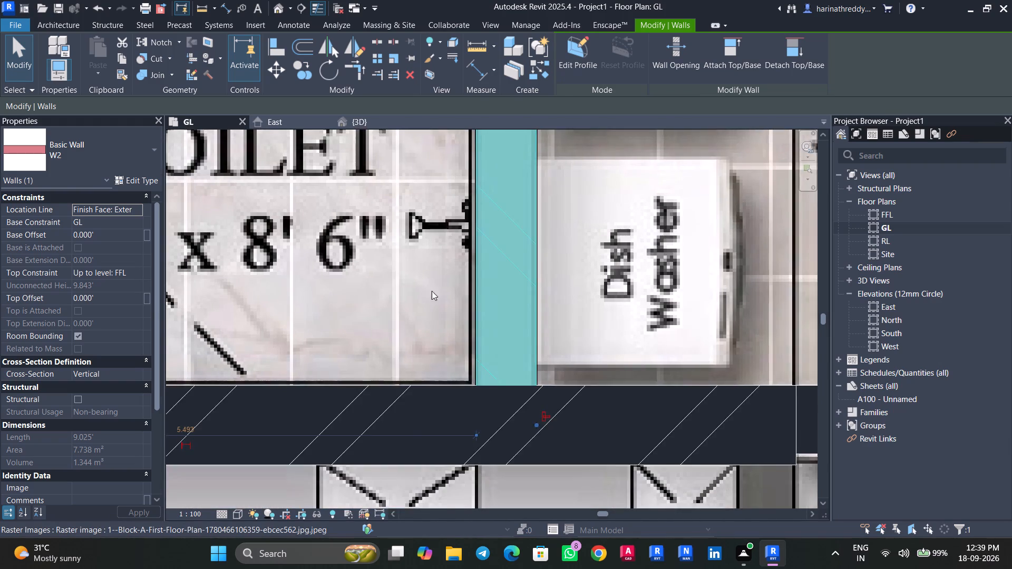
pyautogui.scroll(1, 456, 307)
pyautogui.scroll(-1, 456, 307)
pyautogui.scroll(2, 456, 307)
pyautogui.press('Left')
pyautogui.press('Left')
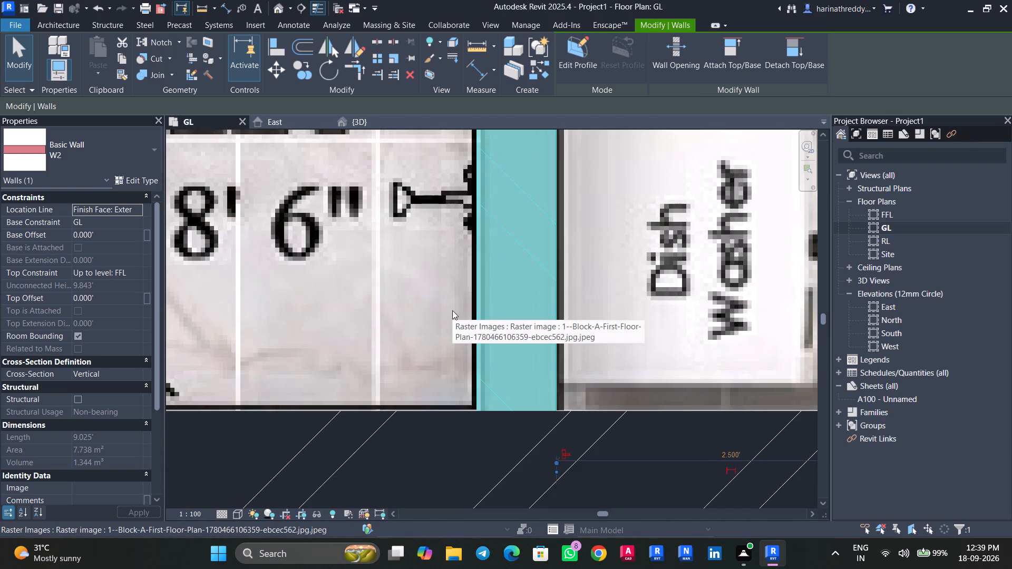
pyautogui.press('Right')
pyautogui.press('Right')
pyautogui.scroll(-3, 461, 302)
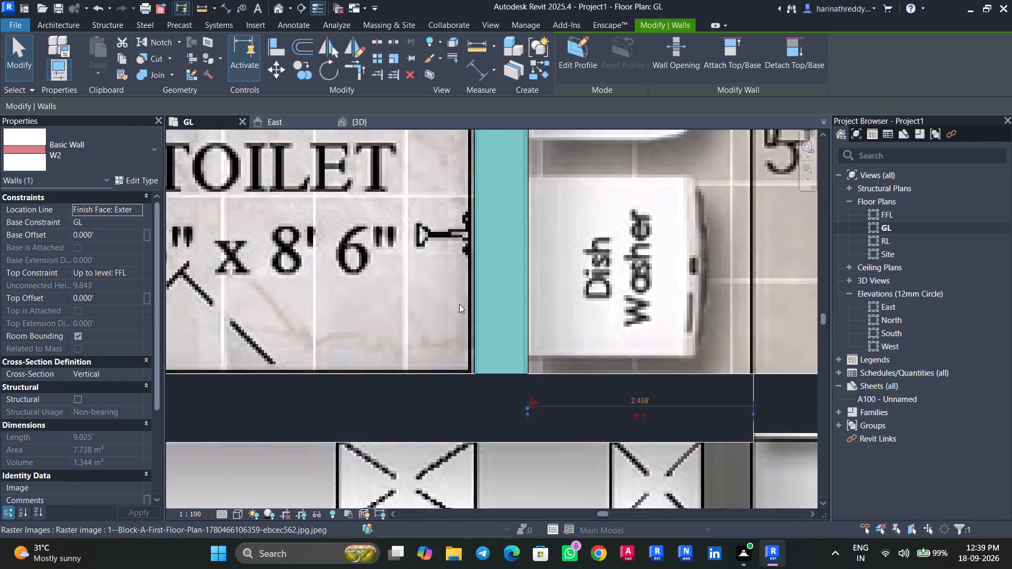
pyautogui.scroll(-6, 459, 304)
pyautogui.press('Escape')
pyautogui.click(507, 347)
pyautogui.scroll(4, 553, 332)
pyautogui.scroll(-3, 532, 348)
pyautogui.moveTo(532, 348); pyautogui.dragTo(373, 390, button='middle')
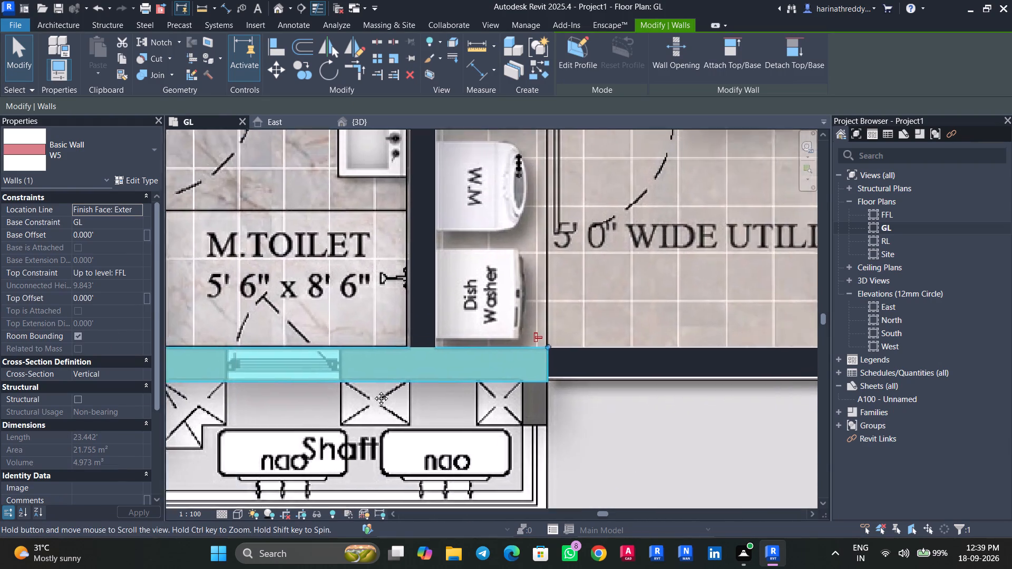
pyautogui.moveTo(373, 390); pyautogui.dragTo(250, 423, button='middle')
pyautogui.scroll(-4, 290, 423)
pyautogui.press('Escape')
# Draw a W3 wall about 12.65' long along the kitchen–utility partition, from the M.Toilet's W2 wall to the corridor wall.
pyautogui.scroll(-2, 359, 371)
pyautogui.moveTo(360, 372); pyautogui.dragTo(437, 466, button='middle')
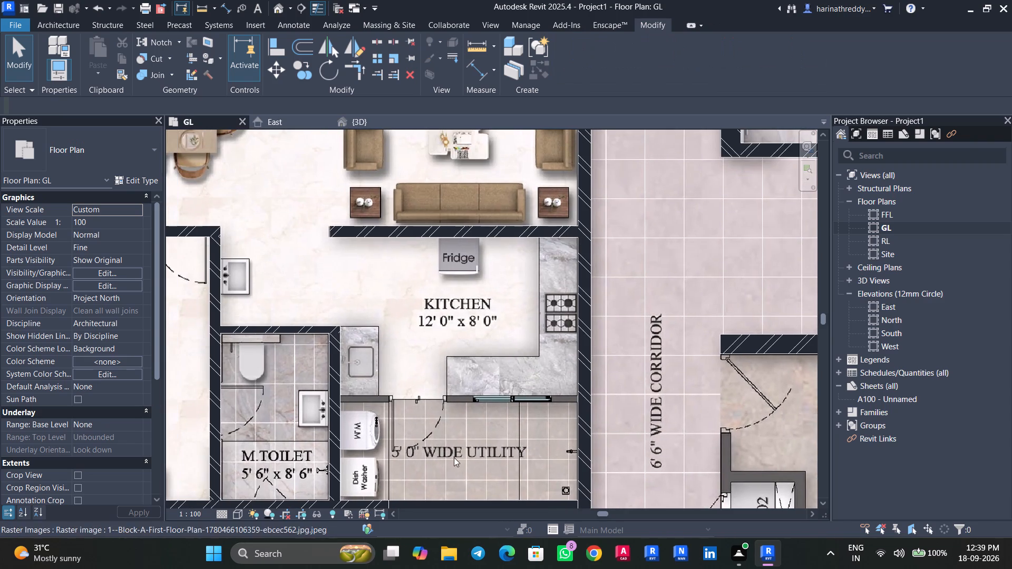
pyautogui.press('w')
pyautogui.press('a')
pyautogui.click(50, 138)
pyautogui.scroll(5, 63, 207)
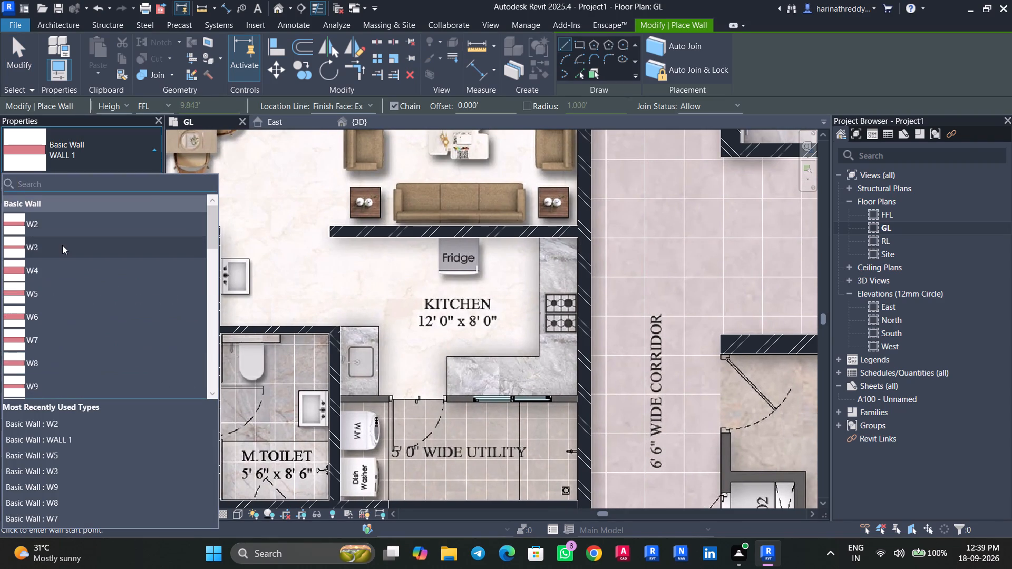
pyautogui.click(62, 245)
pyautogui.scroll(9, 372, 416)
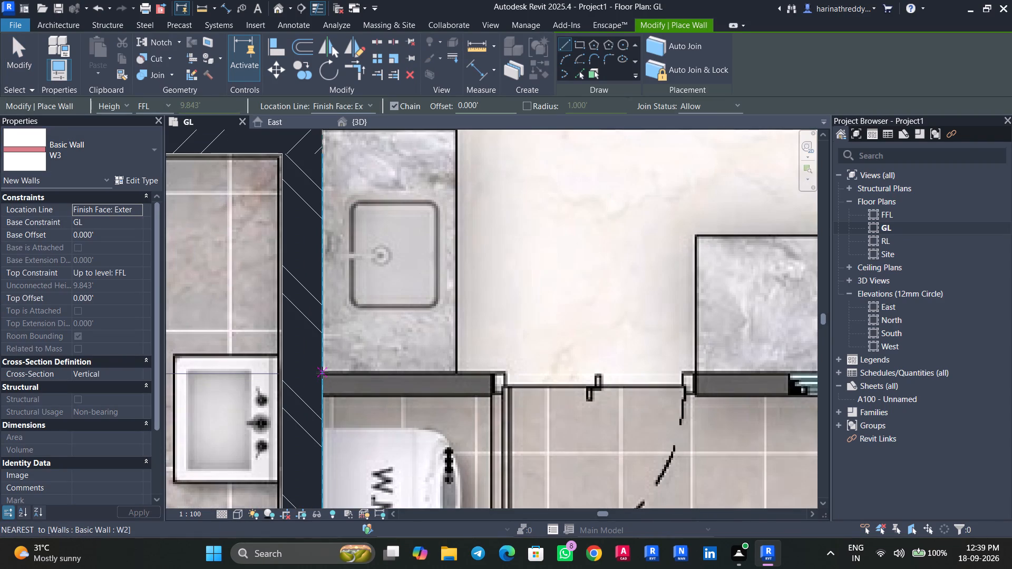
pyautogui.click(322, 372)
pyautogui.moveTo(450, 371); pyautogui.dragTo(218, 371, button='middle')
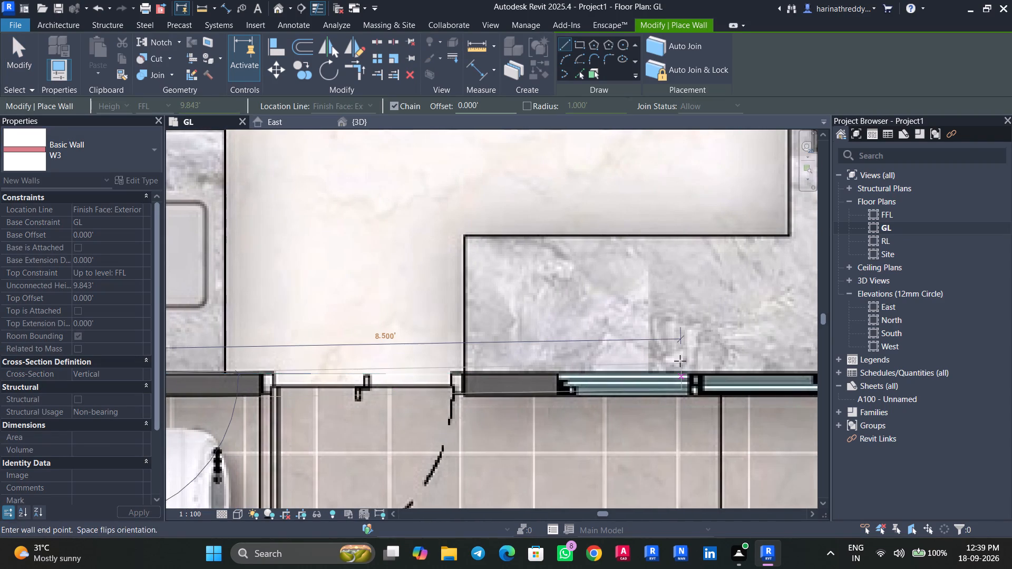
pyautogui.moveTo(680, 361); pyautogui.dragTo(457, 363, button='middle')
pyautogui.click(705, 385)
pyautogui.press('Escape')
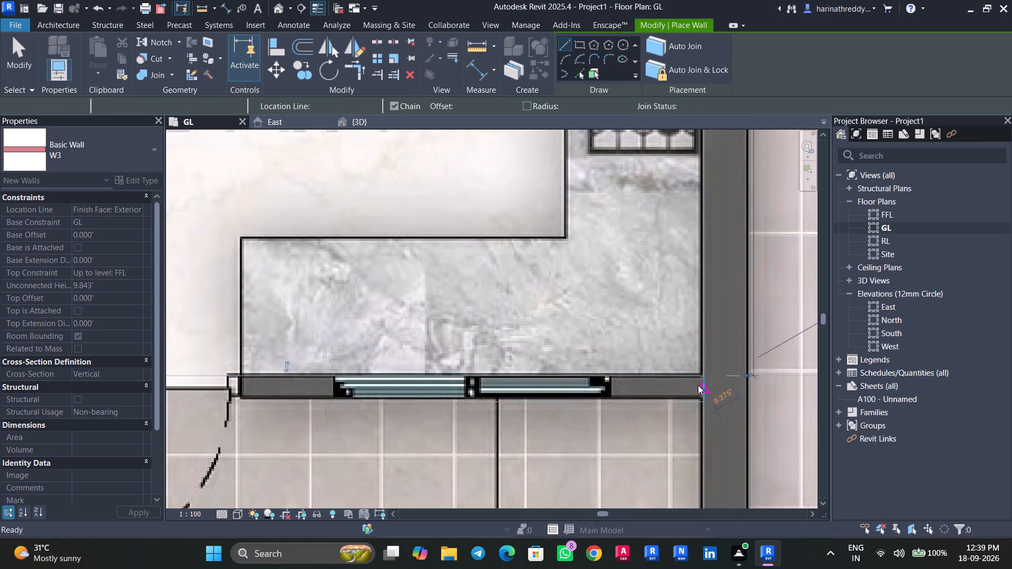
pyautogui.press('Escape')
# Nudge the kitchen–utility W3 wall slightly toward the kitchen to match the drawn partition, checking its fit along the length.
pyautogui.click(599, 385)
pyautogui.scroll(4, 599, 385)
pyautogui.press('Escape')
pyautogui.click(599, 385)
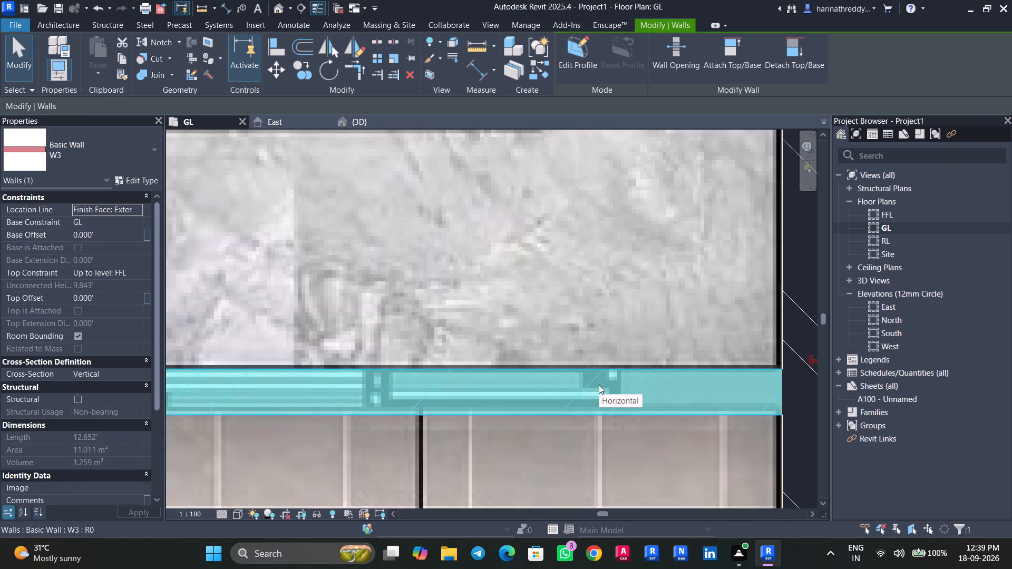
pyautogui.press('Up')
pyautogui.scroll(-8, 609, 382)
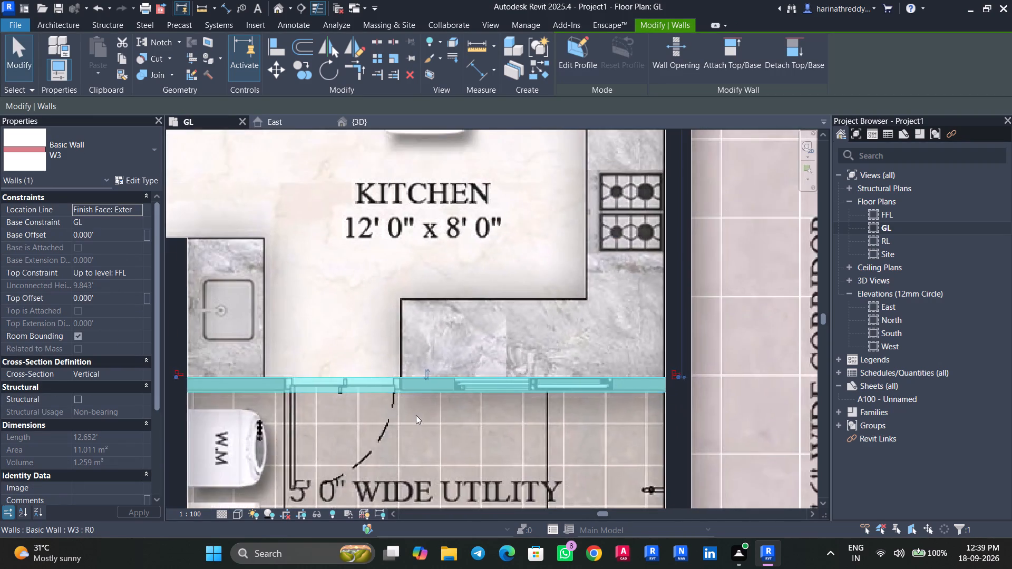
pyautogui.moveTo(418, 416); pyautogui.dragTo(566, 417, button='middle')
pyautogui.scroll(11, 367, 390)
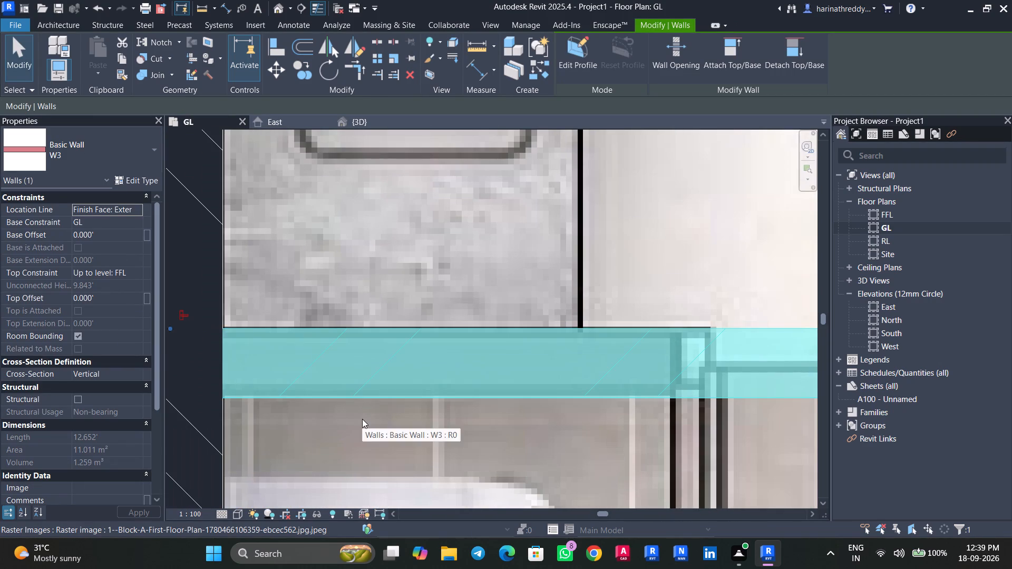
pyautogui.scroll(-18, 362, 419)
pyautogui.moveTo(363, 343); pyautogui.dragTo(407, 300, button='middle')
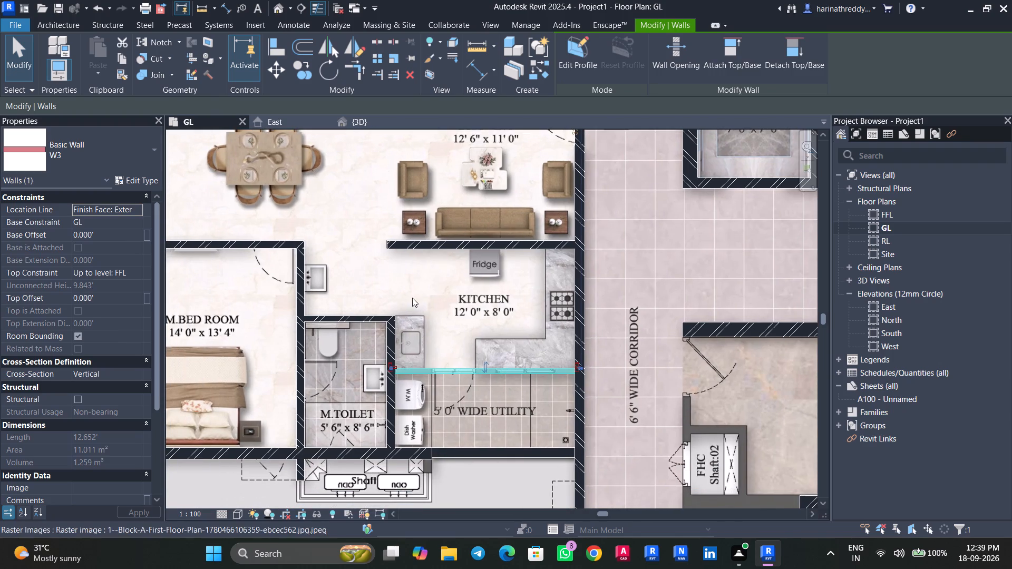
# Draw a WALL 1 wall about 11.56' long along the balcony–dining partition, from the M.Bed Room wall to the Bed Room-1 wall.
pyautogui.press('Escape')
pyautogui.scroll(-4, 436, 310)
pyautogui.moveTo(454, 348); pyautogui.dragTo(489, 453, button='middle')
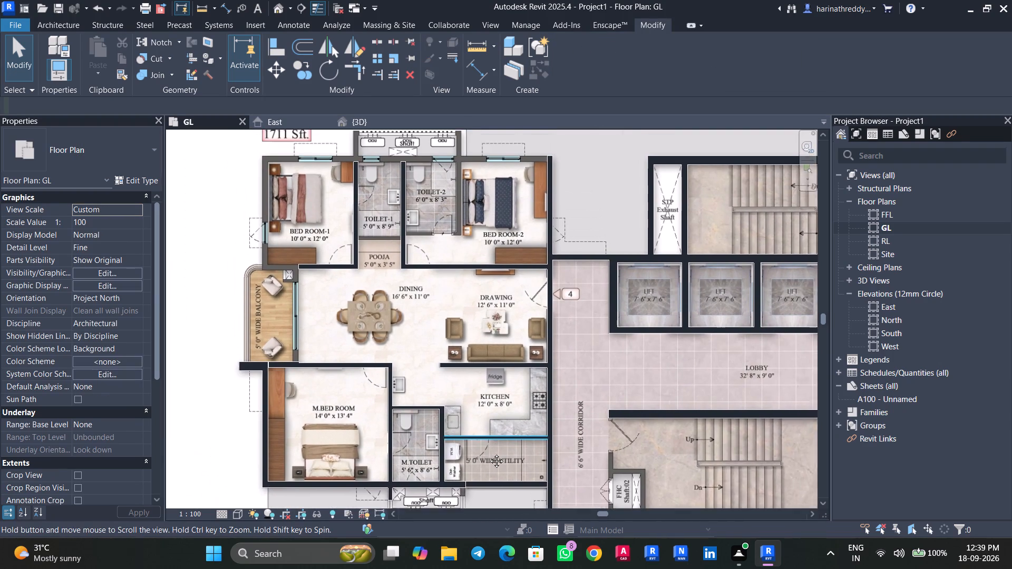
pyautogui.moveTo(489, 453); pyautogui.dragTo(493, 463, button='middle')
pyautogui.scroll(5, 260, 300)
pyautogui.moveTo(288, 361); pyautogui.dragTo(291, 322, button='middle')
pyautogui.scroll(2, 308, 360)
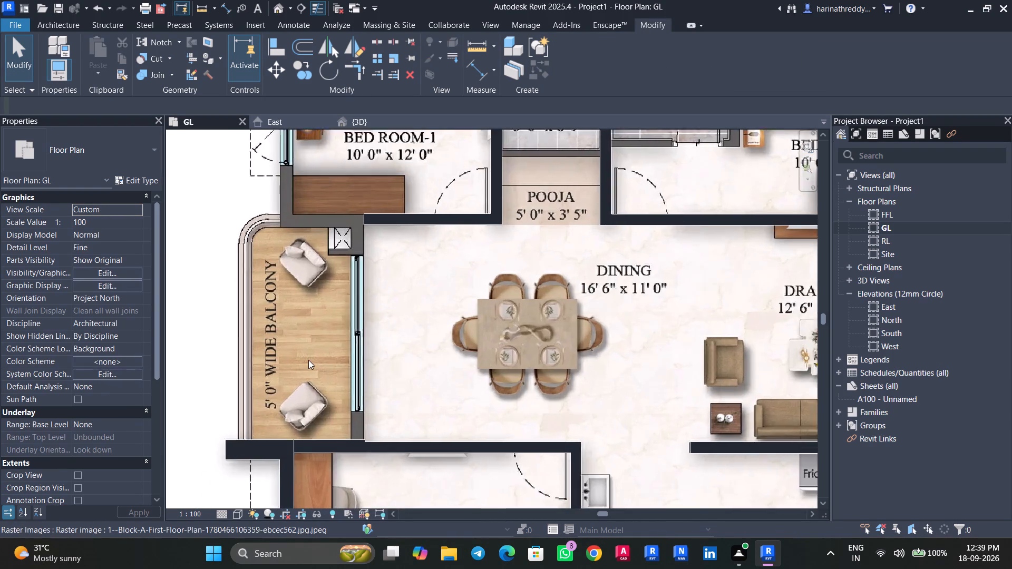
pyautogui.scroll(1, 308, 360)
pyautogui.press('w')
pyautogui.press('a')
pyautogui.click(64, 150)
pyautogui.scroll(5, 84, 262)
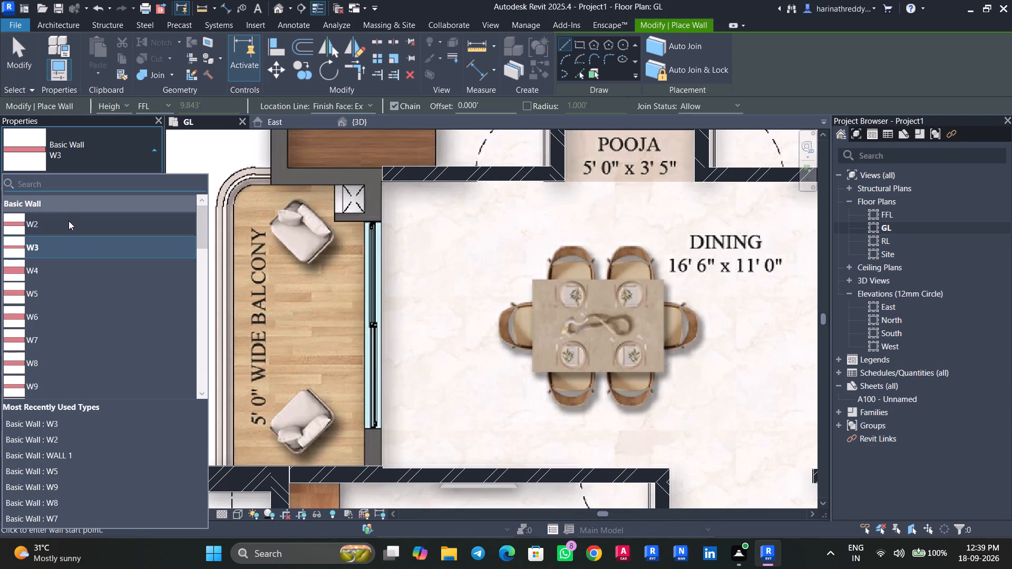
pyautogui.scroll(-1, 67, 344)
pyautogui.click(64, 340)
pyautogui.scroll(5, 360, 443)
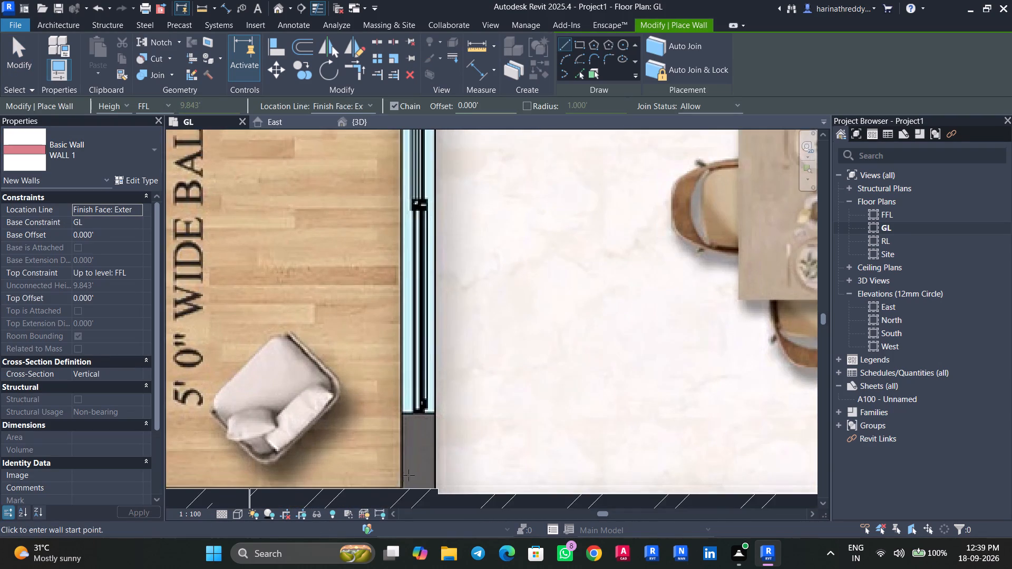
pyautogui.moveTo(408, 466); pyautogui.dragTo(395, 440, button='middle')
pyautogui.scroll(1, 395, 440)
pyautogui.moveTo(417, 419); pyautogui.dragTo(403, 375, button='middle')
pyautogui.click(416, 418)
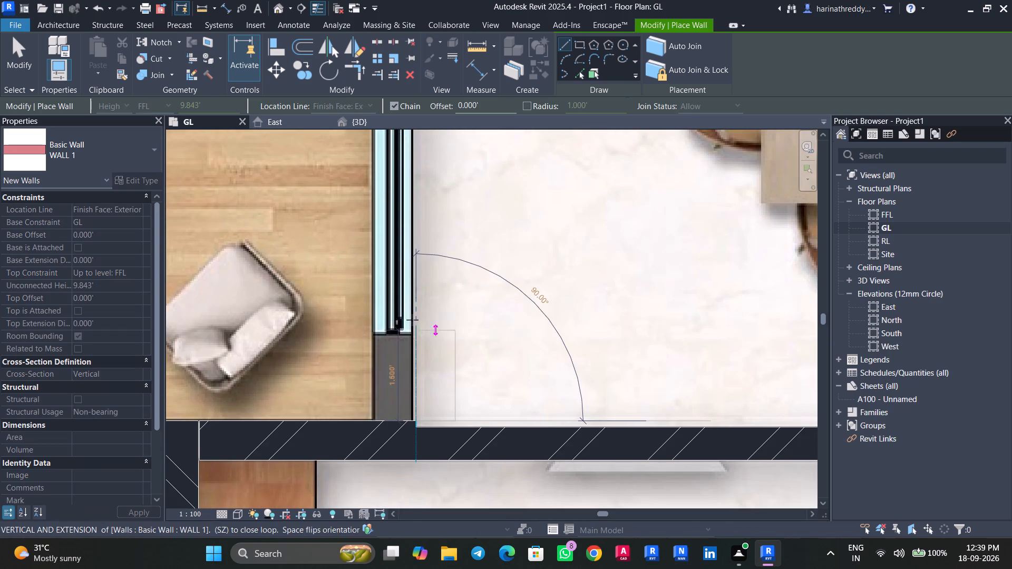
pyautogui.press('space')
pyautogui.moveTo(408, 201); pyautogui.dragTo(422, 433, button='middle')
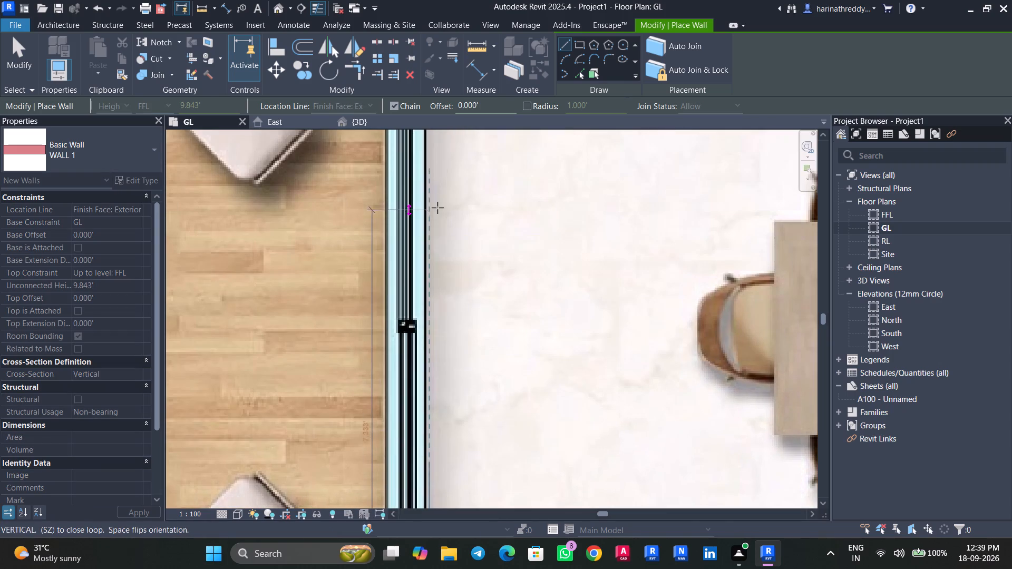
pyautogui.moveTo(433, 199); pyautogui.dragTo(441, 421, button='middle')
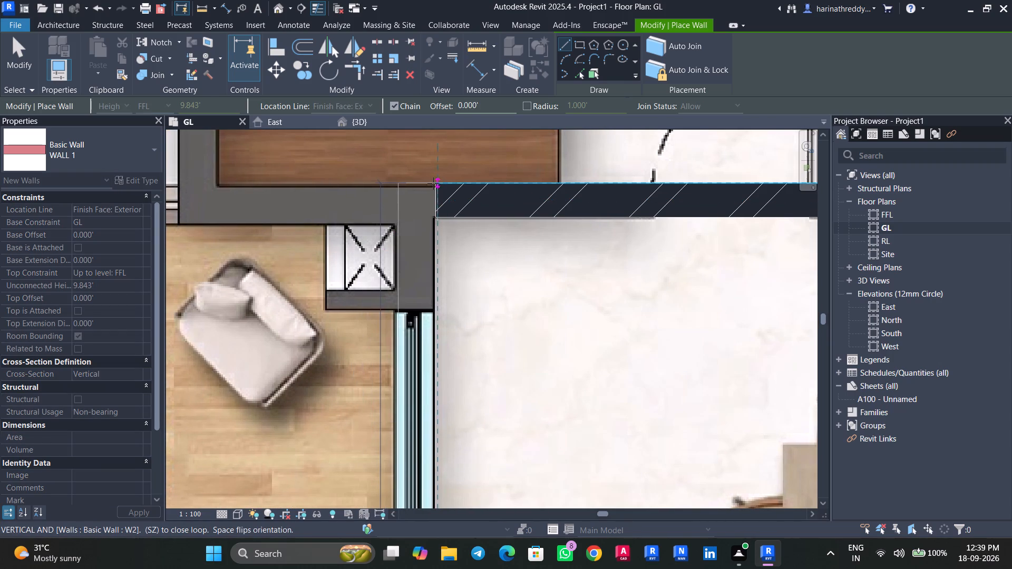
pyautogui.scroll(3, 433, 182)
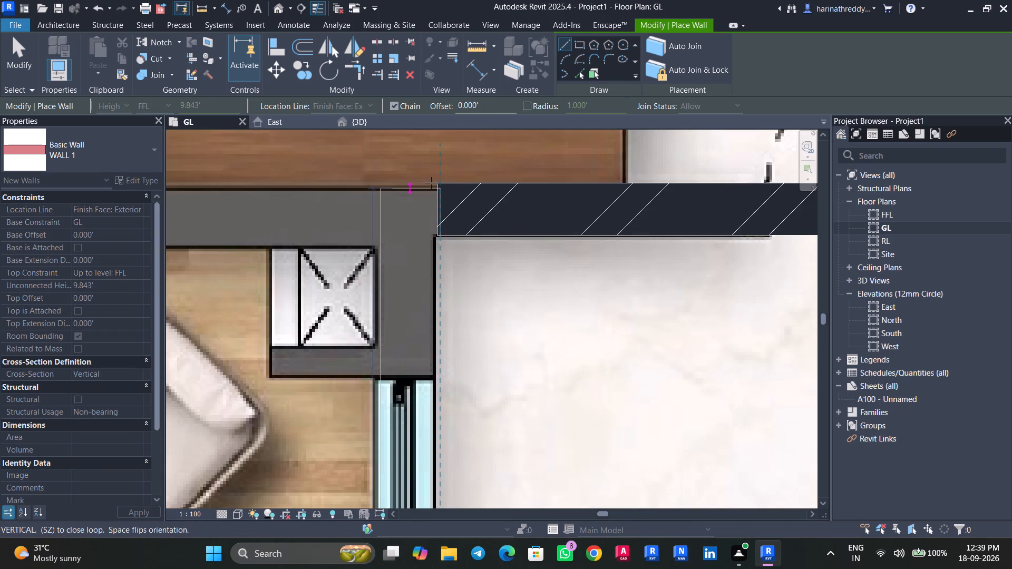
pyautogui.click(430, 187)
pyautogui.press('Escape')
pyautogui.press('Escape')
pyautogui.press('Escape')
# Nudge the balcony–dining wall slightly toward the balcony to match the drawn partition.
pyautogui.click(405, 290)
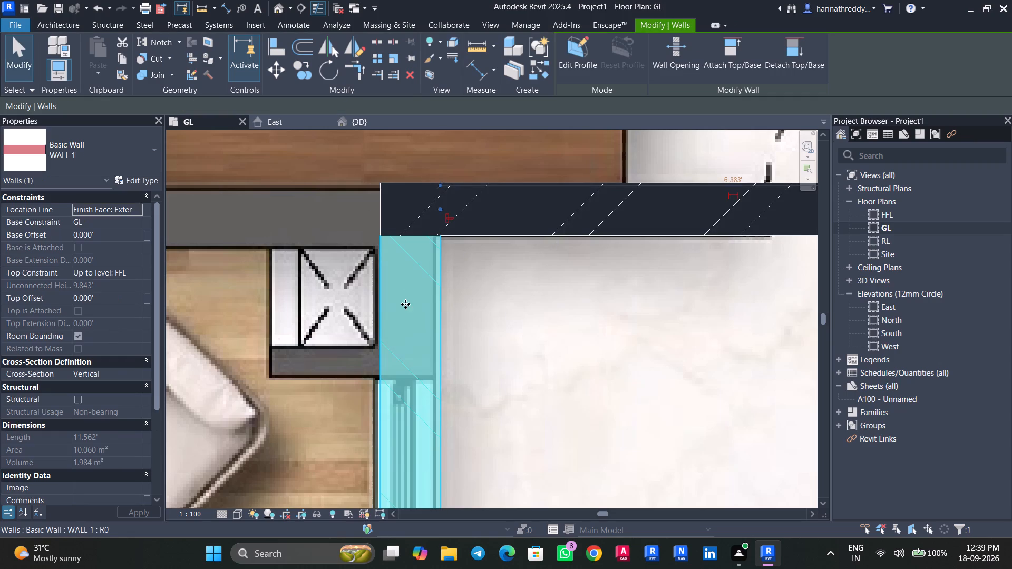
pyautogui.press('Left')
pyautogui.press('Left')
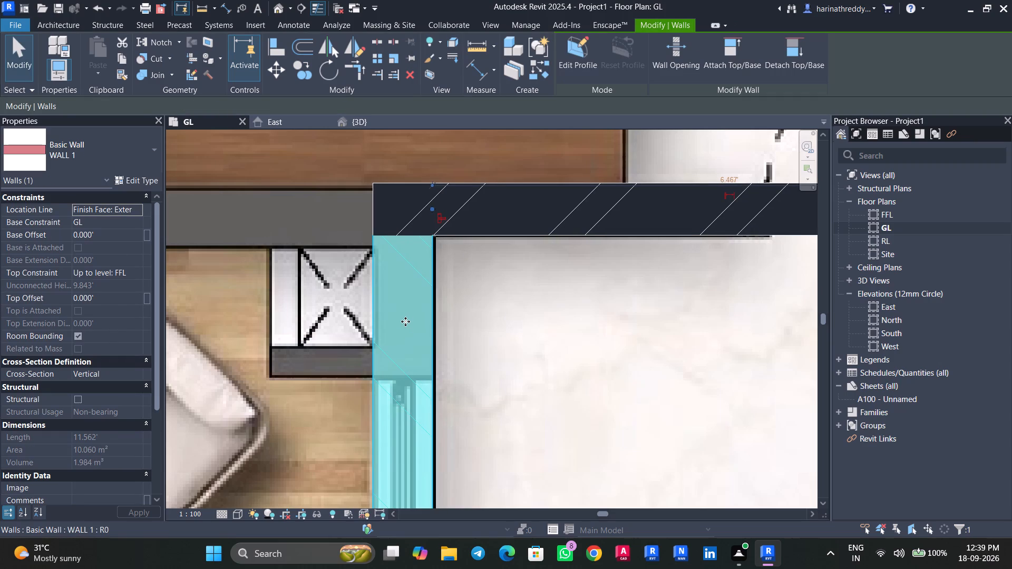
pyautogui.press('Right')
pyautogui.scroll(-4, 468, 306)
pyautogui.press('Escape')
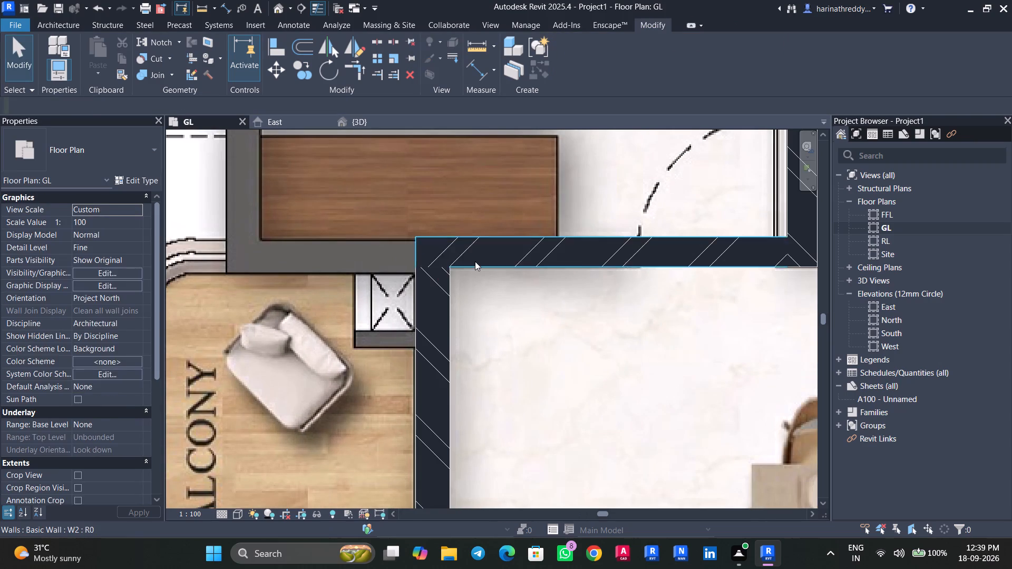
# Nudge the W2 wall between Bed Room-1 and the dining area slightly toward the dining area.
pyautogui.click(475, 261)
pyautogui.press('Down')
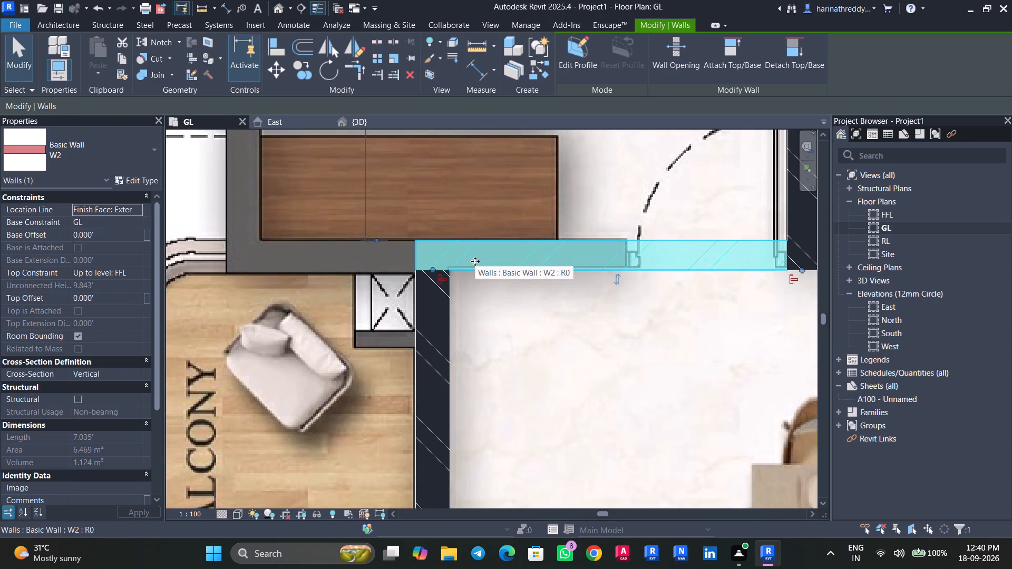
pyautogui.scroll(-3, 475, 261)
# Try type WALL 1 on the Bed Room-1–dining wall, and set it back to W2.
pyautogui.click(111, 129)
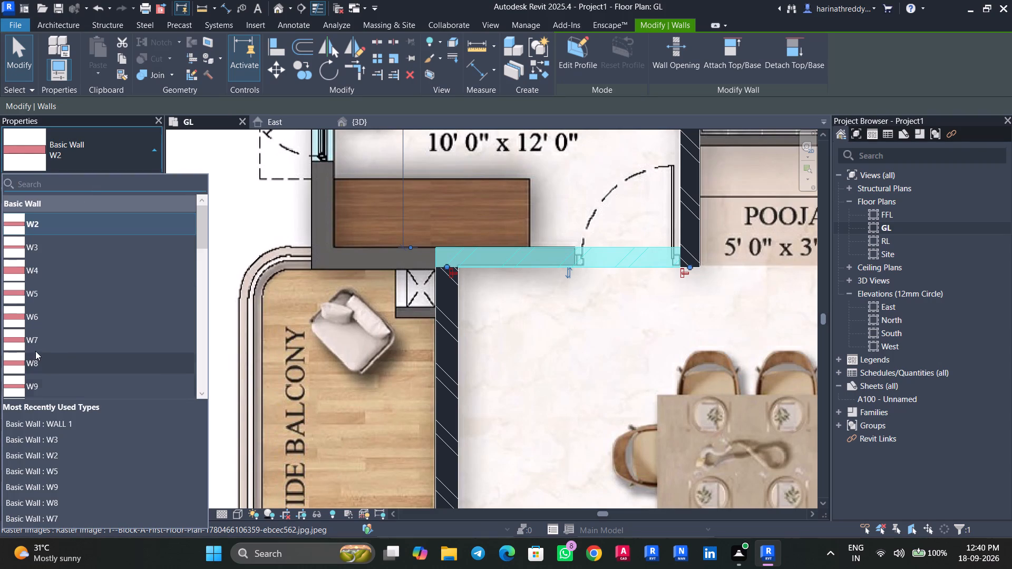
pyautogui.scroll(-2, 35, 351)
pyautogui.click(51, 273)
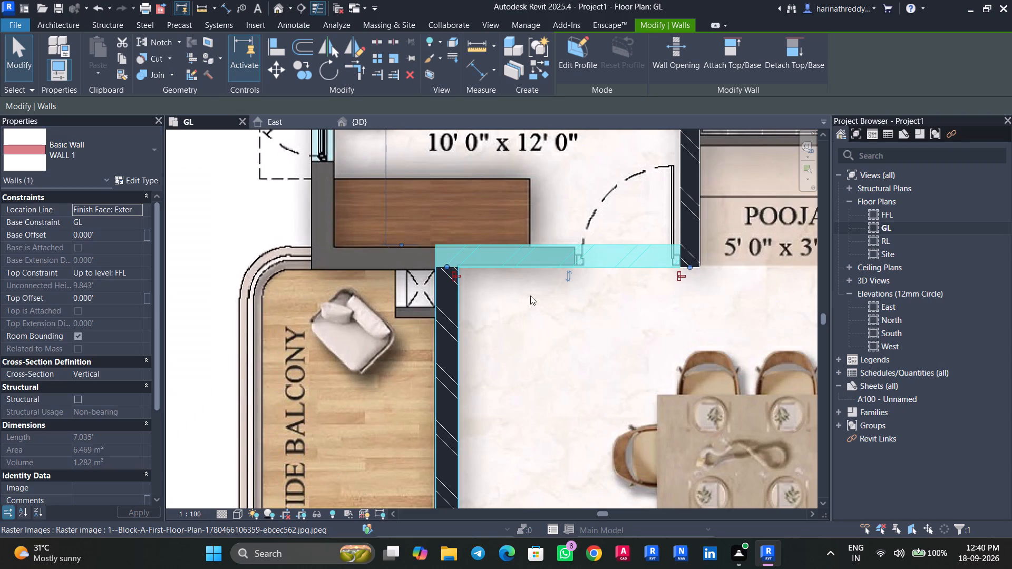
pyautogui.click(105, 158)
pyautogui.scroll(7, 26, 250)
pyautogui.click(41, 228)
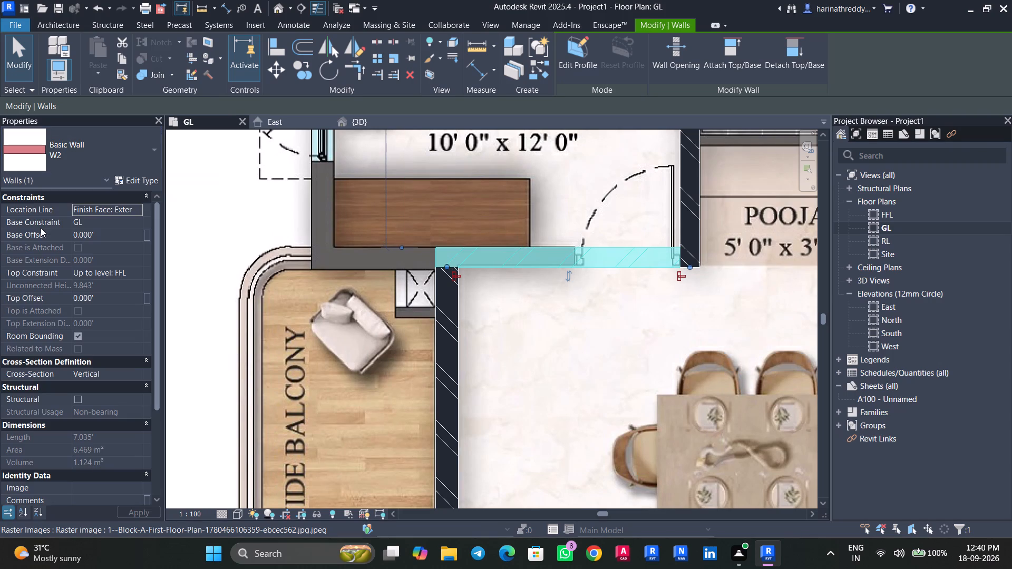
# Nudge the Bed Room-1–dining W2 wall slightly toward Bed Room-1 to fit the drawn partition.
pyautogui.scroll(5, 552, 295)
pyautogui.press('Up')
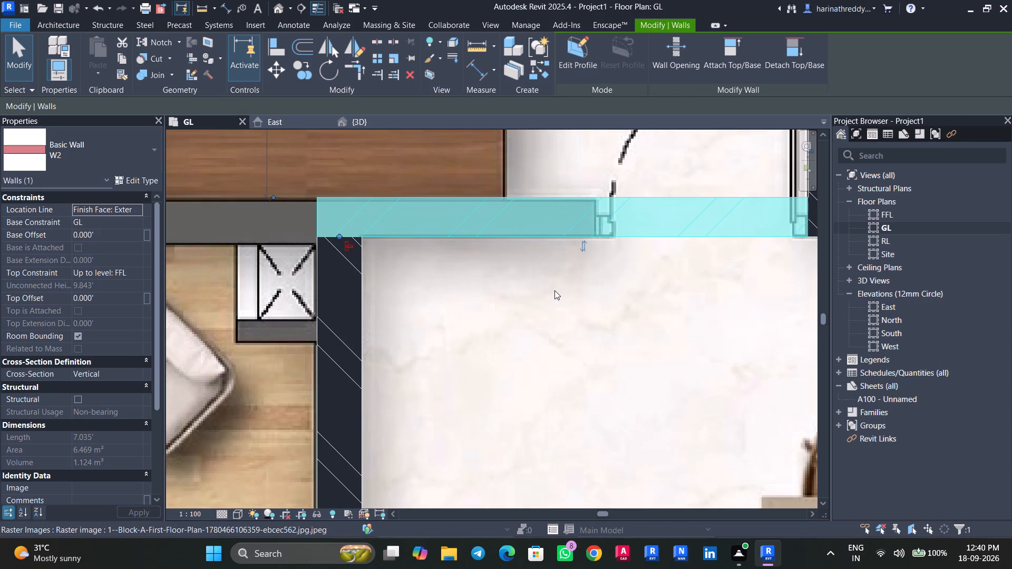
pyautogui.scroll(-3, 572, 274)
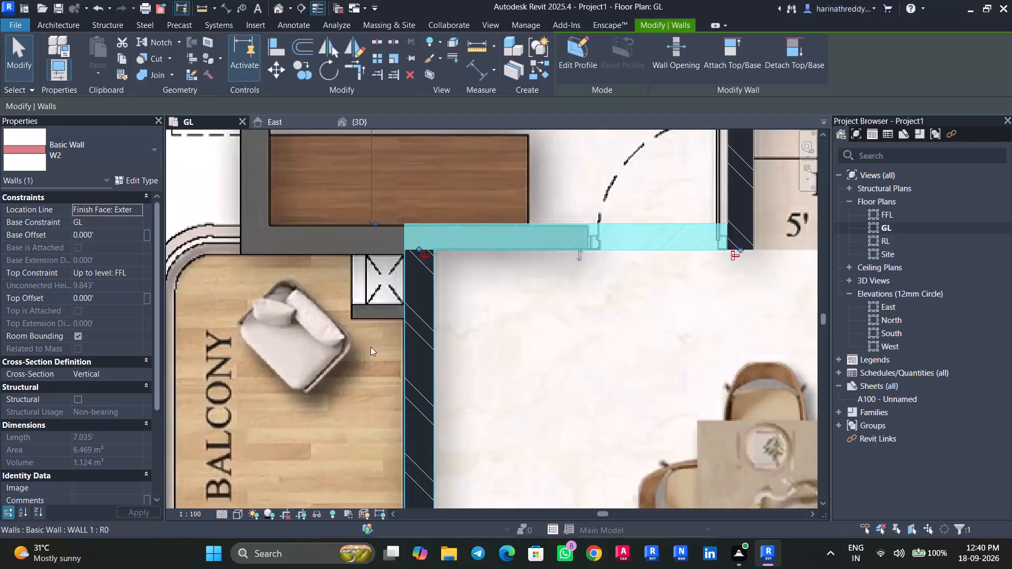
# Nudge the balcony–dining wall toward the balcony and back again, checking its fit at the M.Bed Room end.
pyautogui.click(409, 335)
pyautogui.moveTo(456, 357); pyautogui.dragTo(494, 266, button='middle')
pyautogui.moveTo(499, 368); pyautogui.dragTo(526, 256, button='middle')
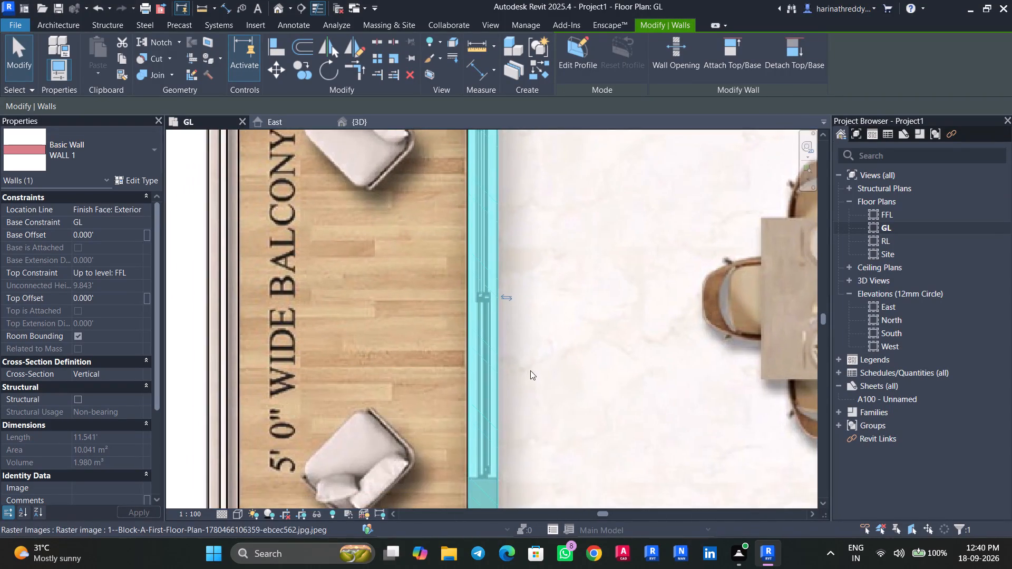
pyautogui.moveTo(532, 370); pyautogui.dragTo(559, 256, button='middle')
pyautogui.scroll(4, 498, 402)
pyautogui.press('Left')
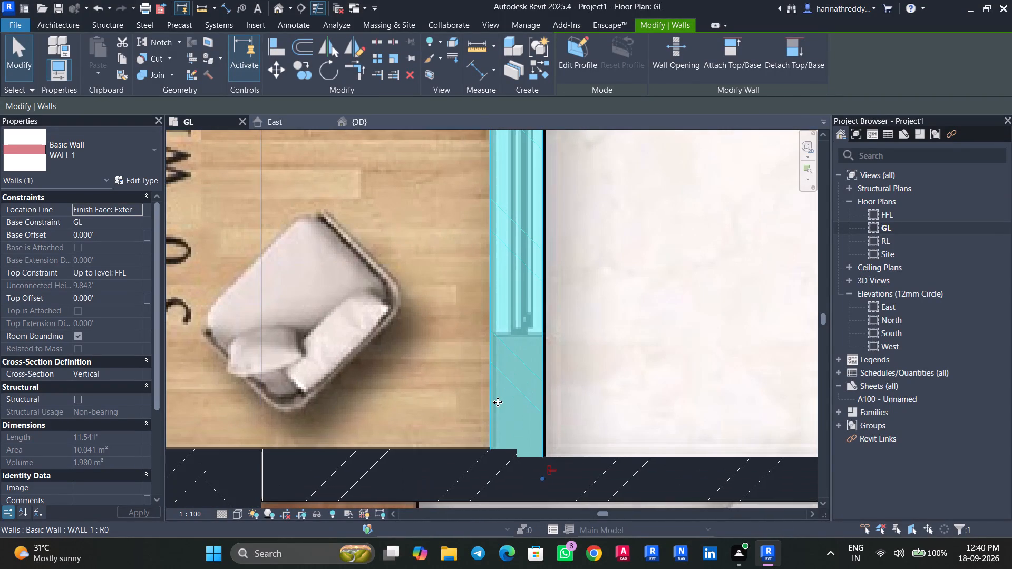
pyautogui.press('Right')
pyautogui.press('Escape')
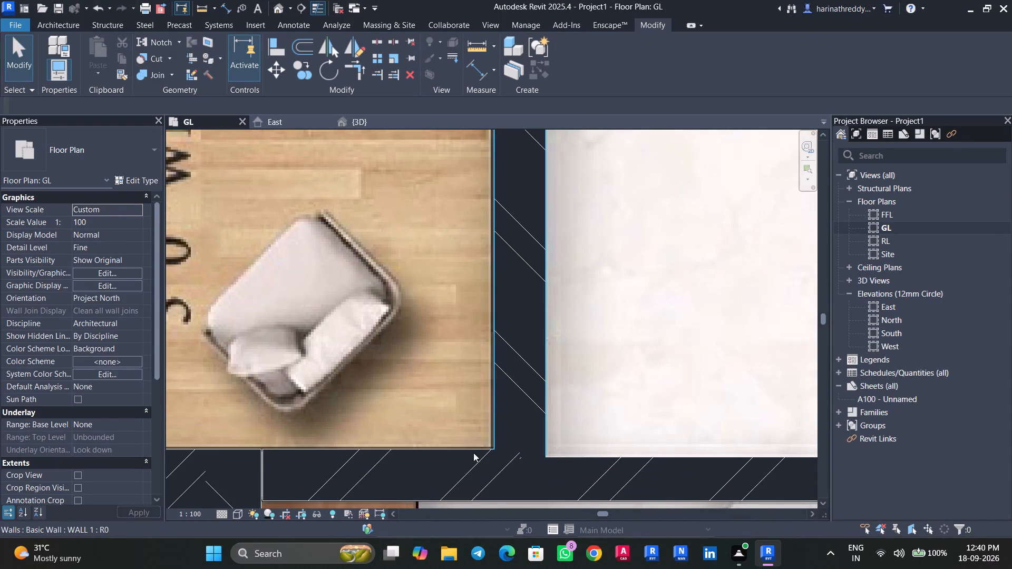
# Shorten the short WALL 1 segment between the balcony and M.Bed Room so it ends at the balcony–dining wall's balcony-side face.
pyautogui.click(474, 470)
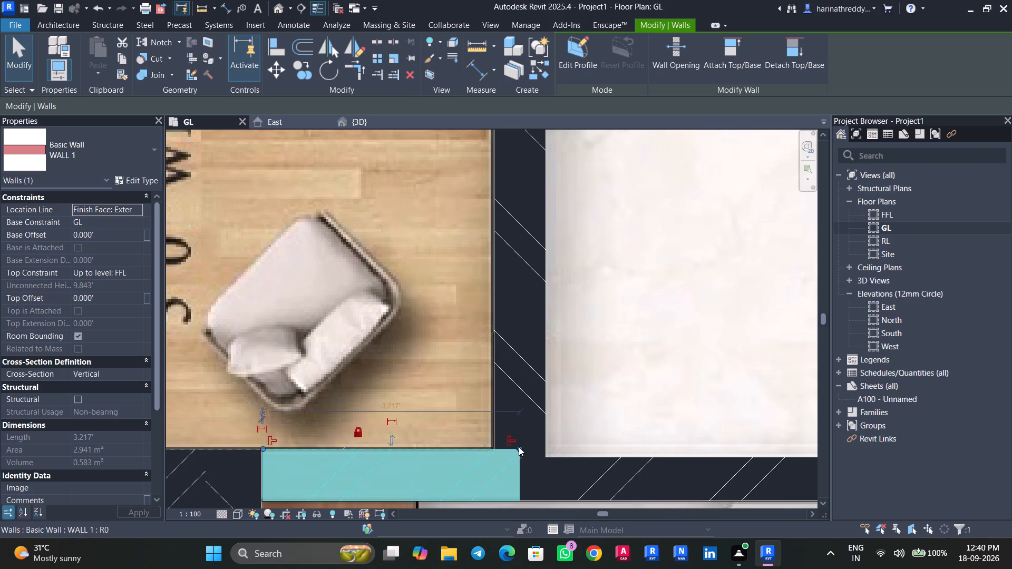
pyautogui.moveTo(519, 451); pyautogui.dragTo(486, 451)
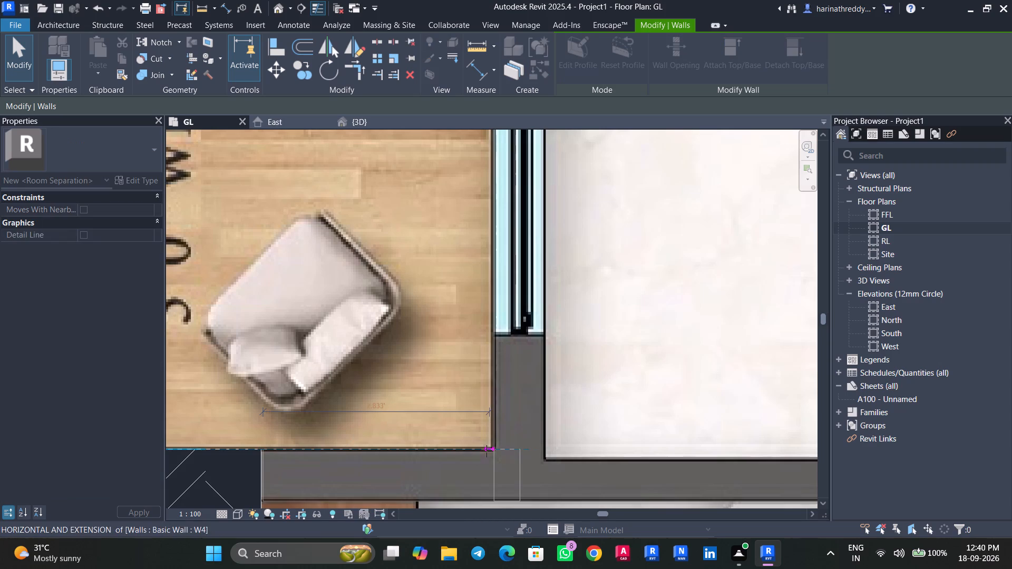
pyautogui.moveTo(486, 451); pyautogui.dragTo(491, 452)
pyautogui.press('Escape')
pyautogui.scroll(-7, 578, 441)
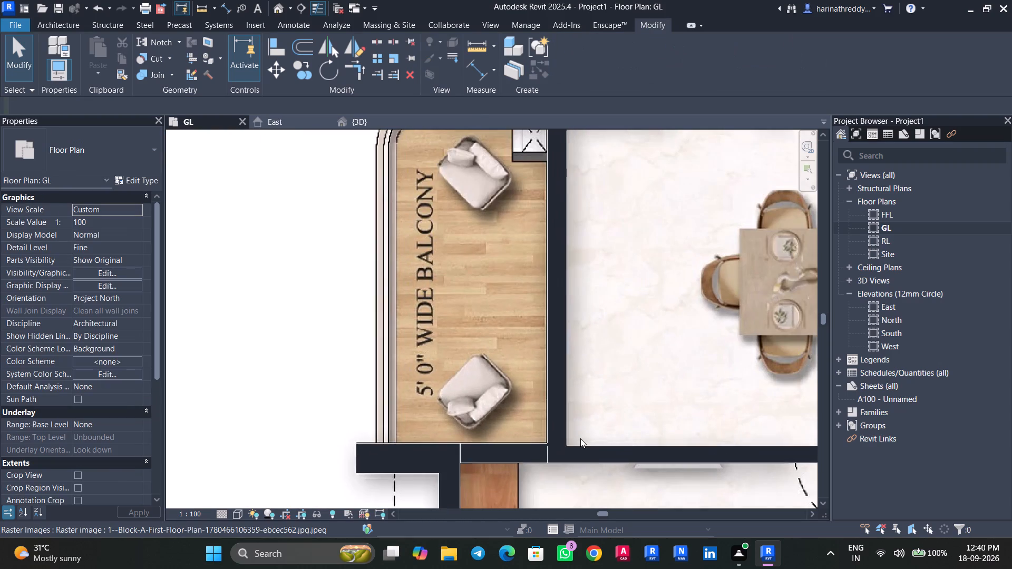
pyautogui.click(453, 457)
pyautogui.press('Escape')
# Draw a WALL 1 wall about 3.99' long along the Bed Room-1–balcony partition, from the balcony–dining wall to Bed Room-1's outer corner.
pyautogui.scroll(-6, 469, 359)
pyautogui.moveTo(472, 324); pyautogui.dragTo(469, 466, button='middle')
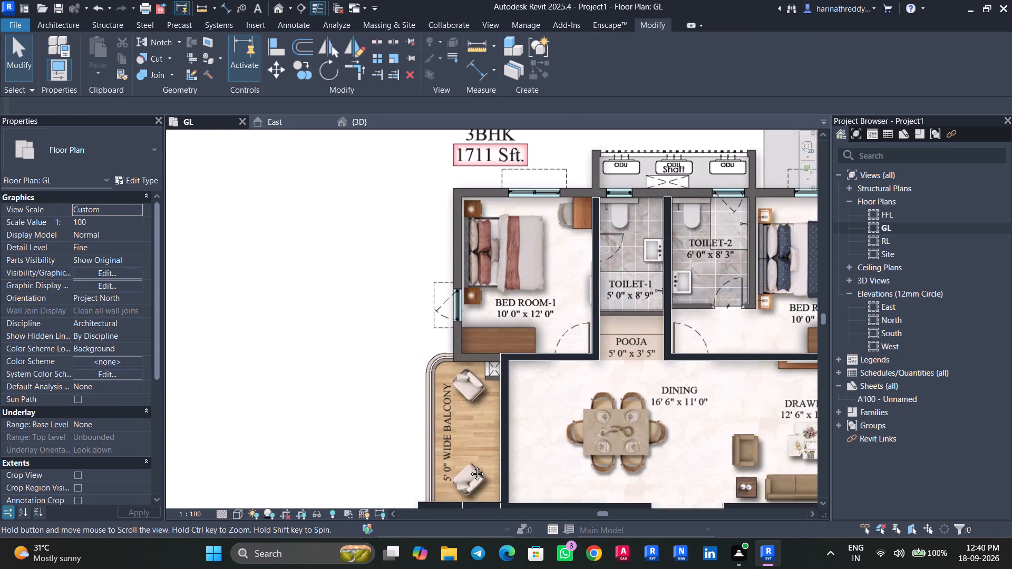
pyautogui.moveTo(469, 466); pyautogui.dragTo(468, 499, button='middle')
pyautogui.scroll(5, 456, 399)
pyautogui.click(586, 451)
pyautogui.scroll(3, 578, 463)
pyautogui.press('Escape')
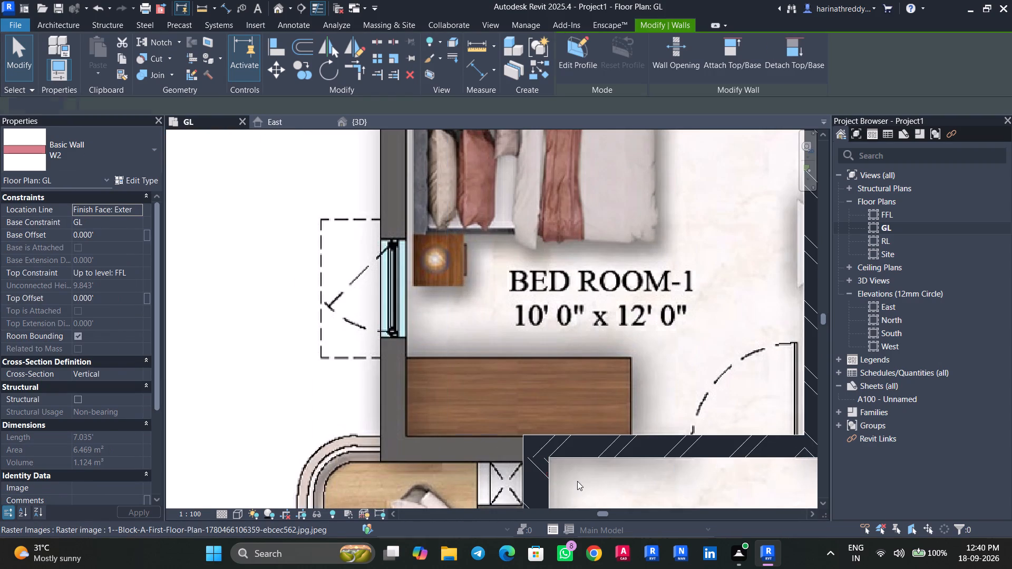
pyautogui.press('w')
pyautogui.press('a')
pyautogui.click(521, 438)
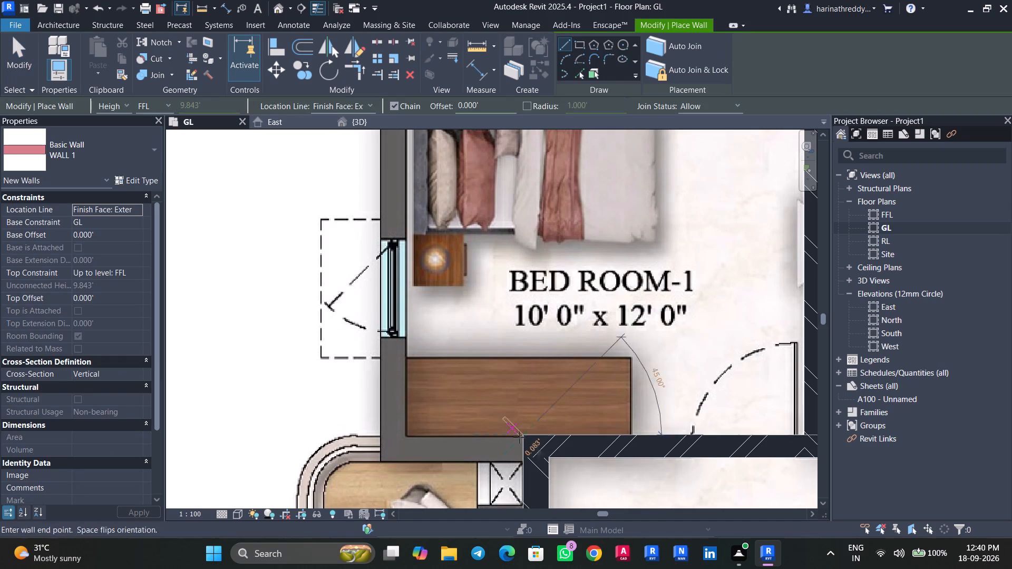
pyautogui.press('space')
pyautogui.scroll(9, 382, 433)
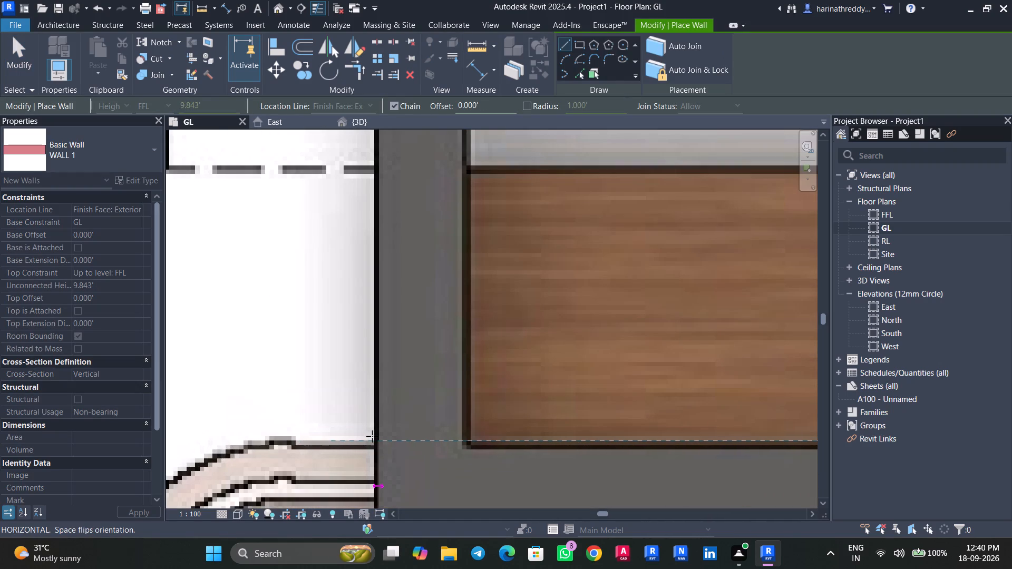
pyautogui.click(372, 436)
pyautogui.press('Escape')
pyautogui.press('Escape')
# Nudge the Bed Room-1–balcony wall slightly toward the balcony and toward the dining area so it fits the drawn outer corner.
pyautogui.click(489, 459)
pyautogui.scroll(-4, 489, 459)
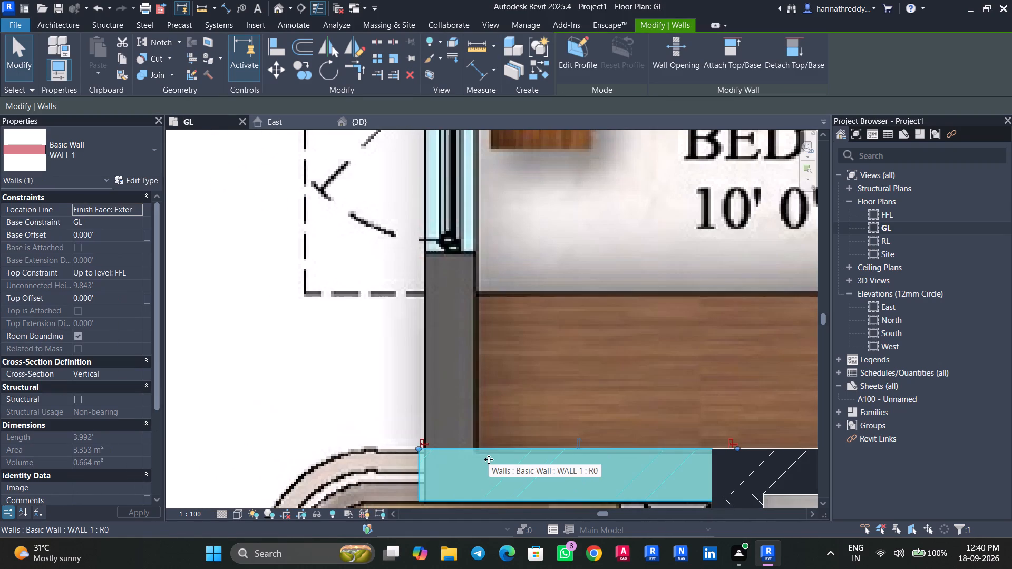
pyautogui.press('Down')
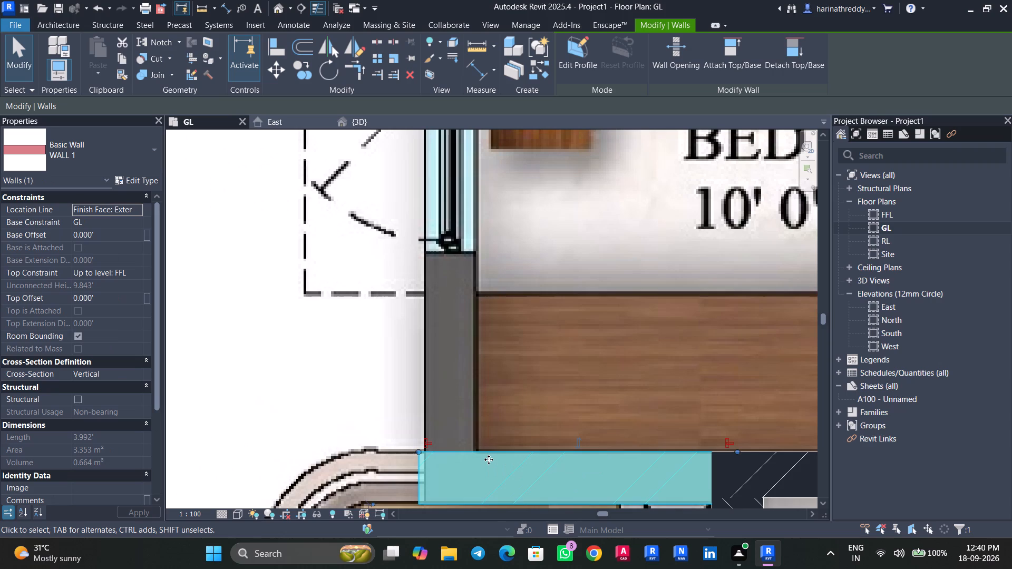
pyautogui.scroll(-1, 527, 412)
pyautogui.moveTo(527, 413); pyautogui.dragTo(452, 300, button='middle')
pyautogui.press('Right')
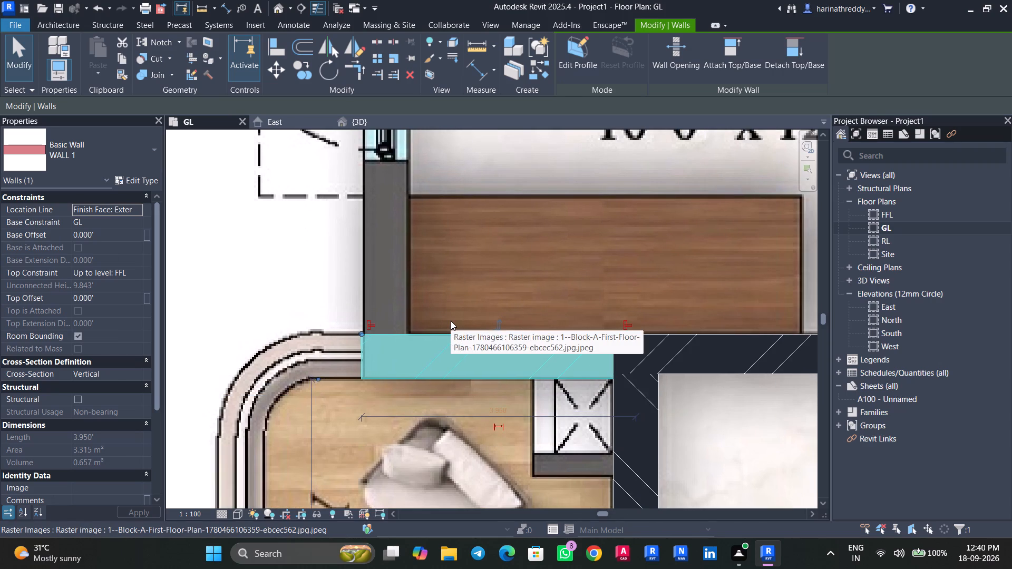
pyautogui.press('Right')
pyautogui.scroll(5, 451, 321)
pyautogui.moveTo(447, 307); pyautogui.dragTo(474, 357, button='middle')
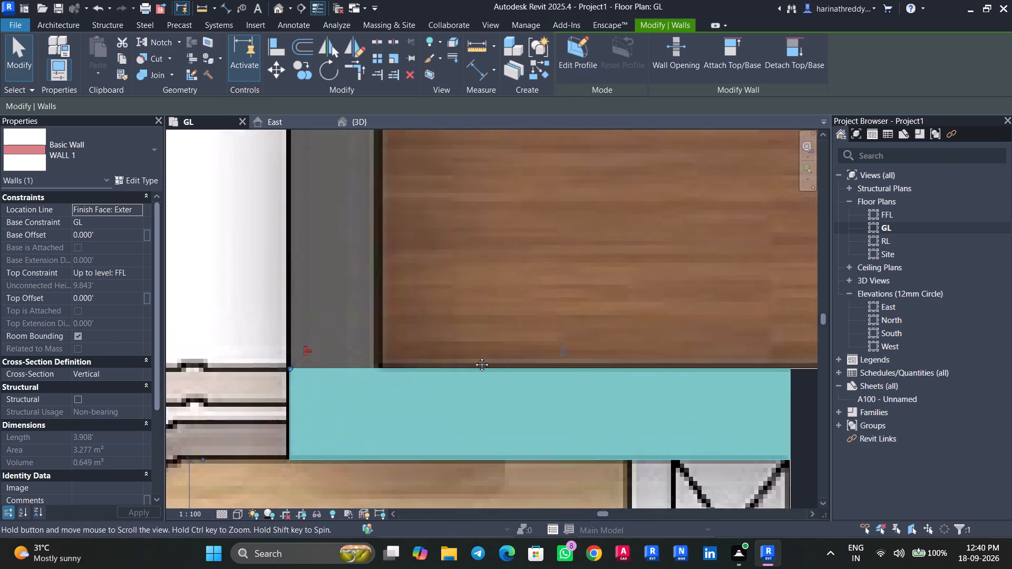
pyautogui.moveTo(474, 357); pyautogui.dragTo(488, 430, button='middle')
# Draw a WALL 1 wall about 13.08' long along Bed Room-1's windowed outer side, from the balcony corner to the opposite outer corner.
pyautogui.press('Escape')
pyautogui.scroll(-8, 464, 412)
pyautogui.press('w')
pyautogui.press('a')
pyautogui.click(416, 429)
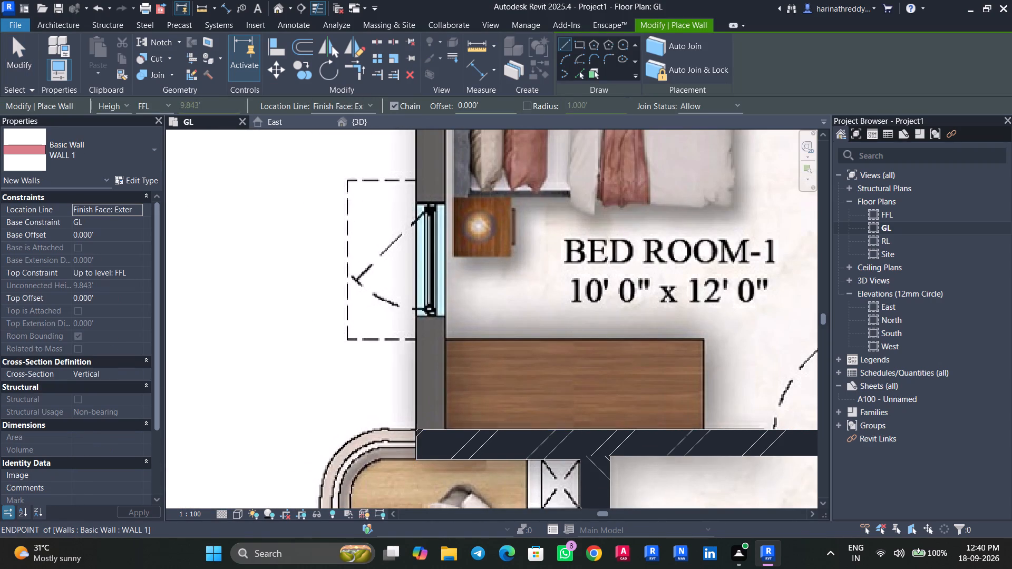
pyautogui.moveTo(409, 275); pyautogui.dragTo(410, 483, button='middle')
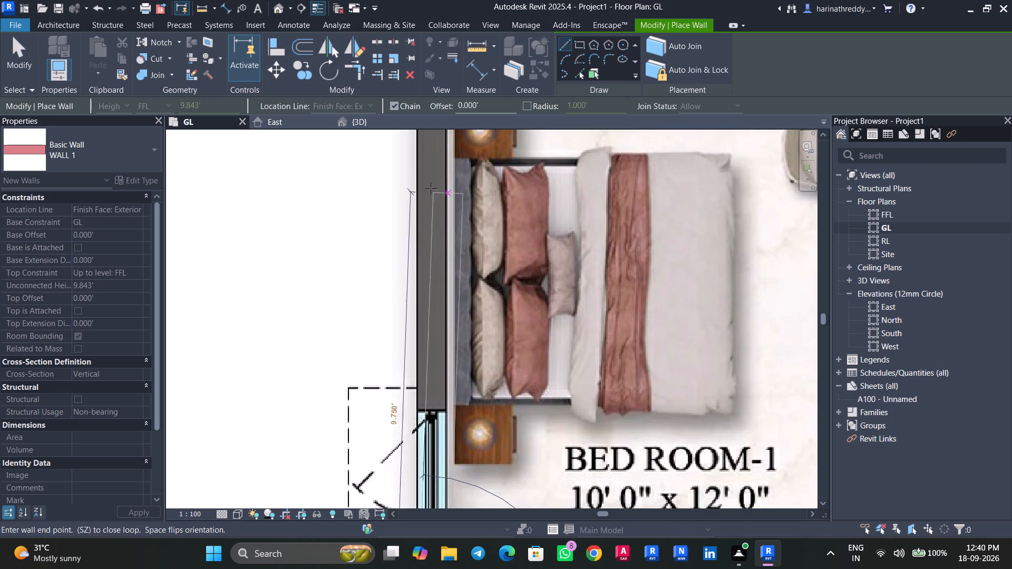
pyautogui.moveTo(420, 168); pyautogui.dragTo(476, 451, button='middle')
pyautogui.scroll(8, 474, 346)
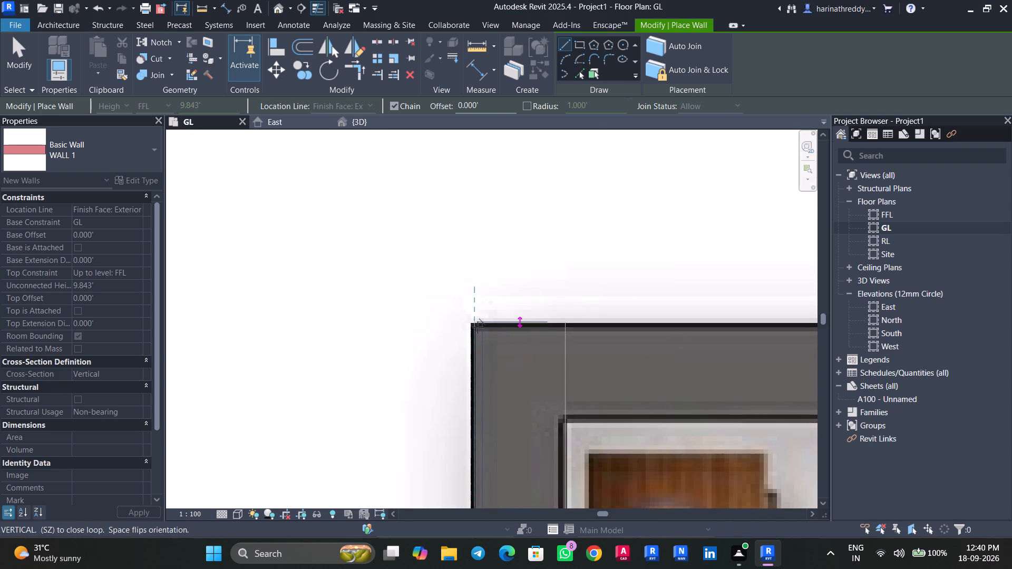
pyautogui.click(478, 327)
pyautogui.press('Escape')
pyautogui.press('Escape')
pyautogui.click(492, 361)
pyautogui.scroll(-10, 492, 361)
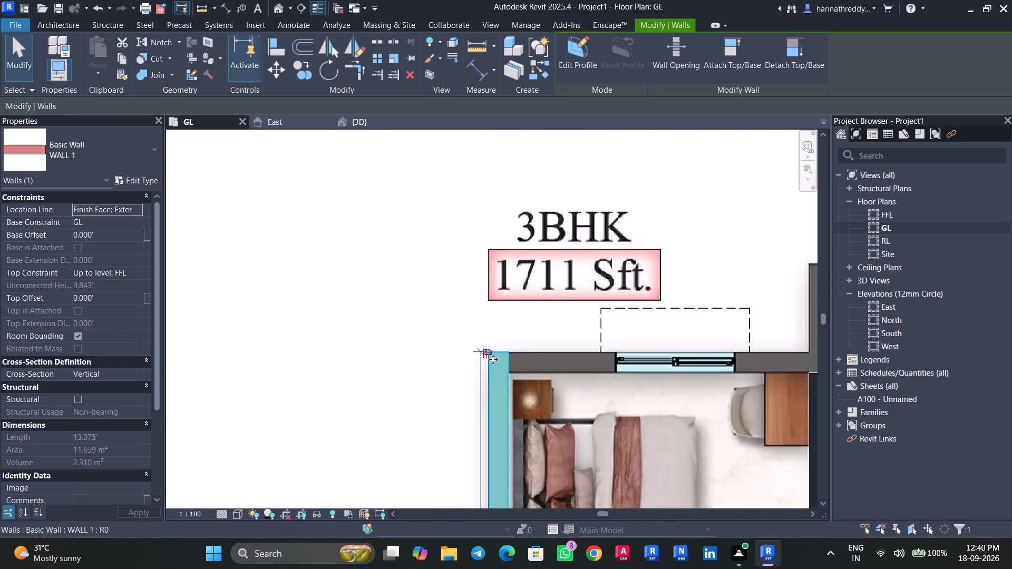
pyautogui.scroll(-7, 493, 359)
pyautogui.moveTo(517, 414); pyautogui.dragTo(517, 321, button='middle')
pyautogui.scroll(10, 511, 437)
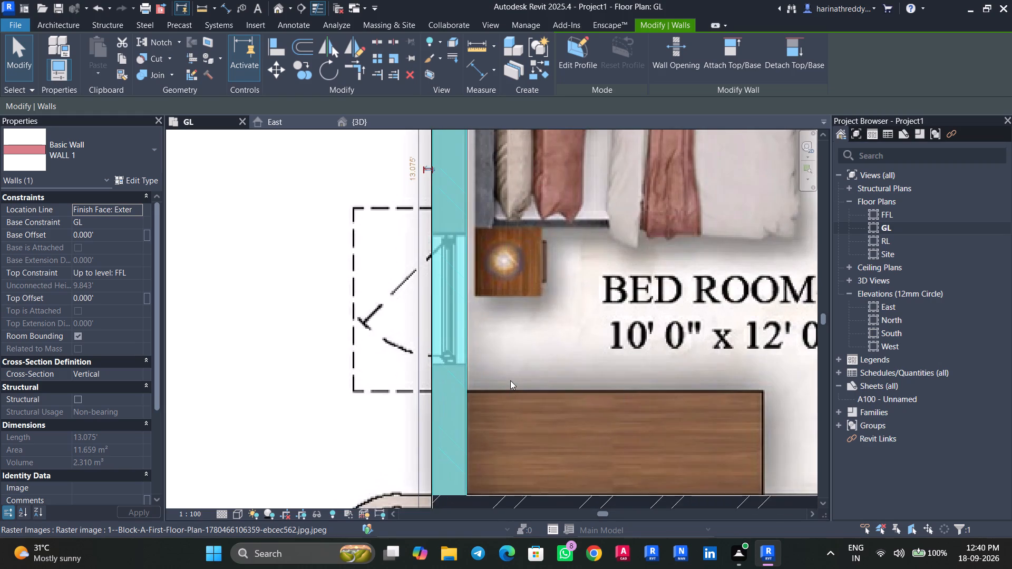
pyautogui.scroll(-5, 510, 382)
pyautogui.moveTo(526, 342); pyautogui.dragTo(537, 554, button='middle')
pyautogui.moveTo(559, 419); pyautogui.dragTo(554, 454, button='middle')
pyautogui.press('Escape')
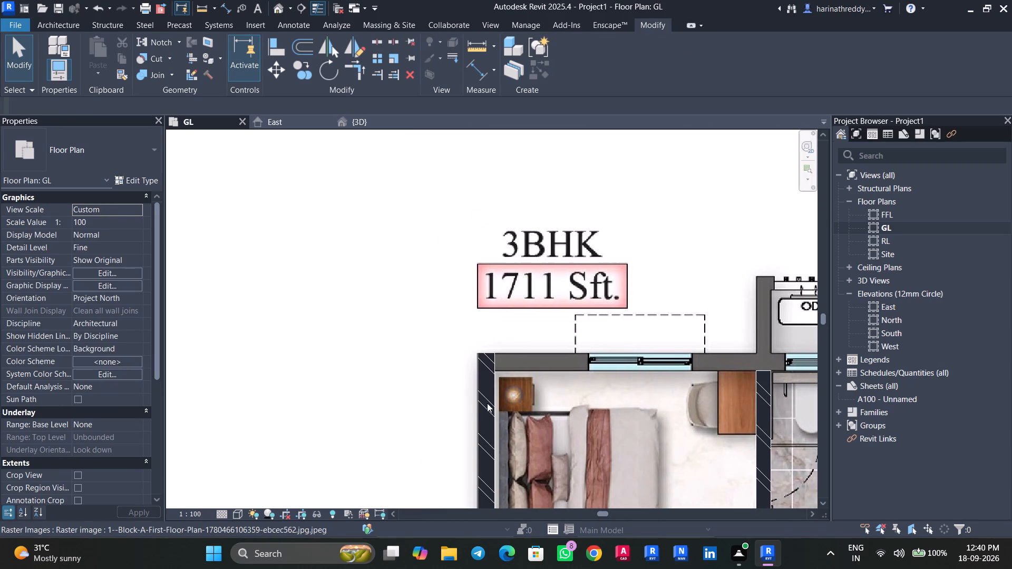
# Draw a WALL 1 wall about 33.35' long along the outer side of Bed Room-1, the toilets and Bed Room-2, joining the existing corner walls.
pyautogui.click(477, 405)
pyautogui.press('c')
pyautogui.press('s')
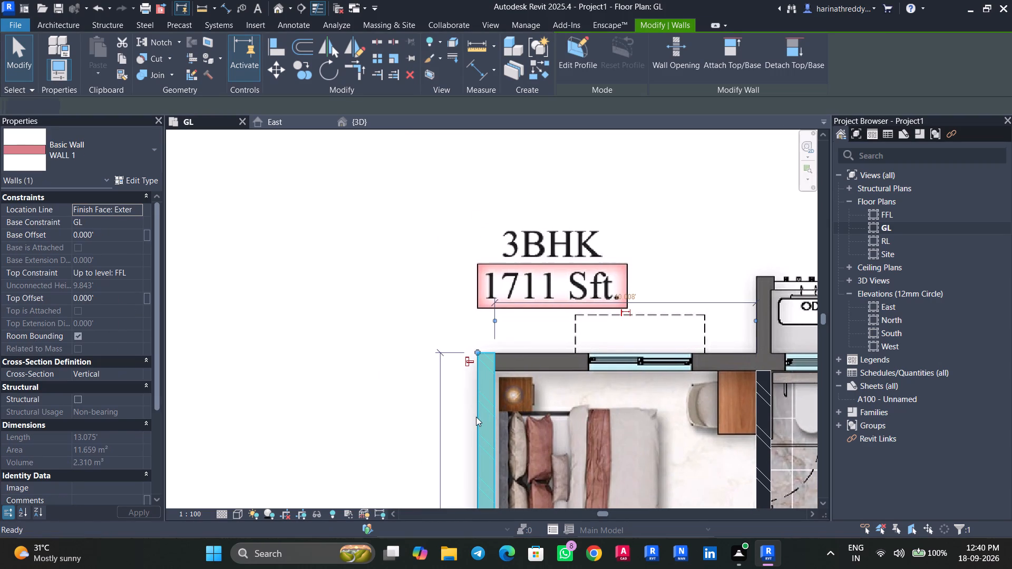
pyautogui.scroll(5, 507, 378)
pyautogui.click(483, 327)
pyautogui.moveTo(607, 332); pyautogui.dragTo(338, 376, button='middle')
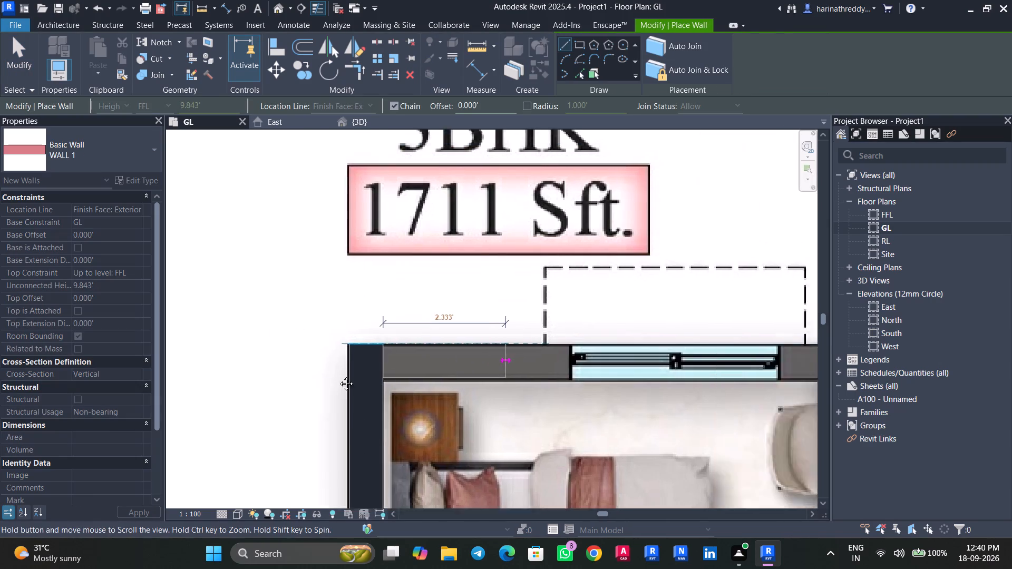
pyautogui.moveTo(338, 376); pyautogui.dragTo(310, 378, button='middle')
pyautogui.moveTo(734, 373); pyautogui.dragTo(524, 373, button='middle')
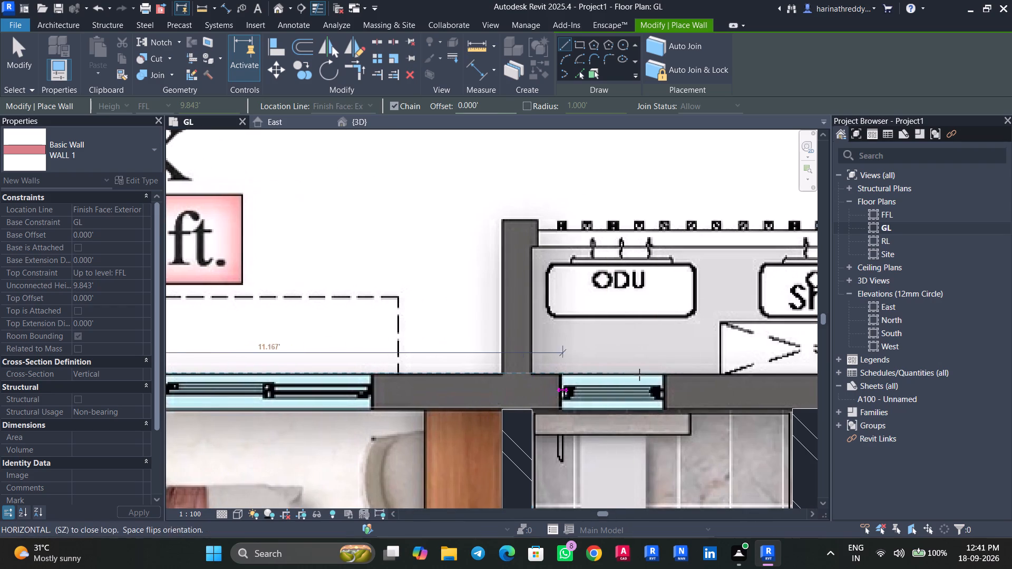
pyautogui.moveTo(714, 373); pyautogui.dragTo(440, 373, button='middle')
pyautogui.moveTo(683, 353); pyautogui.dragTo(493, 372, button='middle')
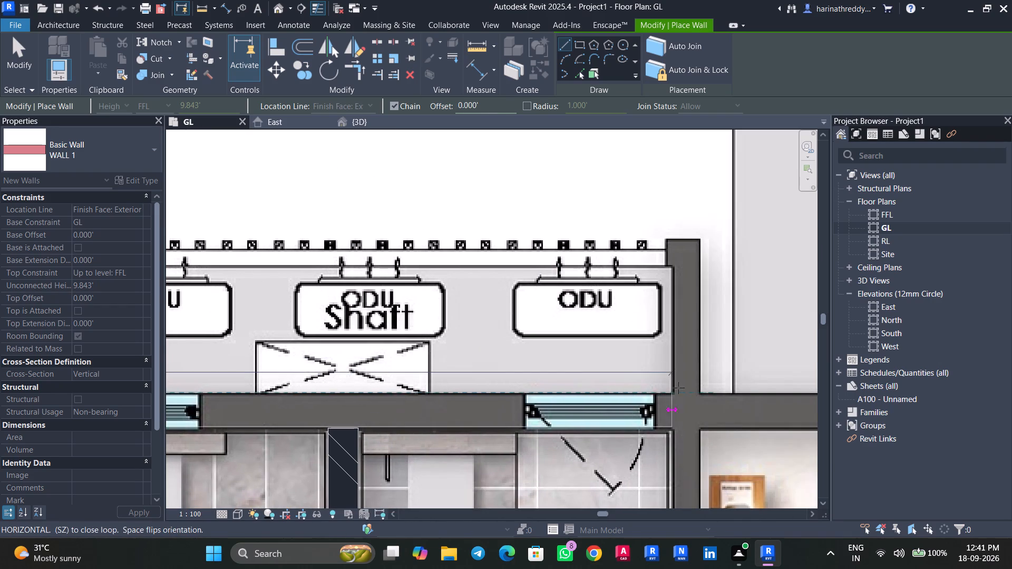
pyautogui.moveTo(682, 388); pyautogui.dragTo(431, 386, button='middle')
pyautogui.moveTo(634, 390); pyautogui.dragTo(398, 391, button='middle')
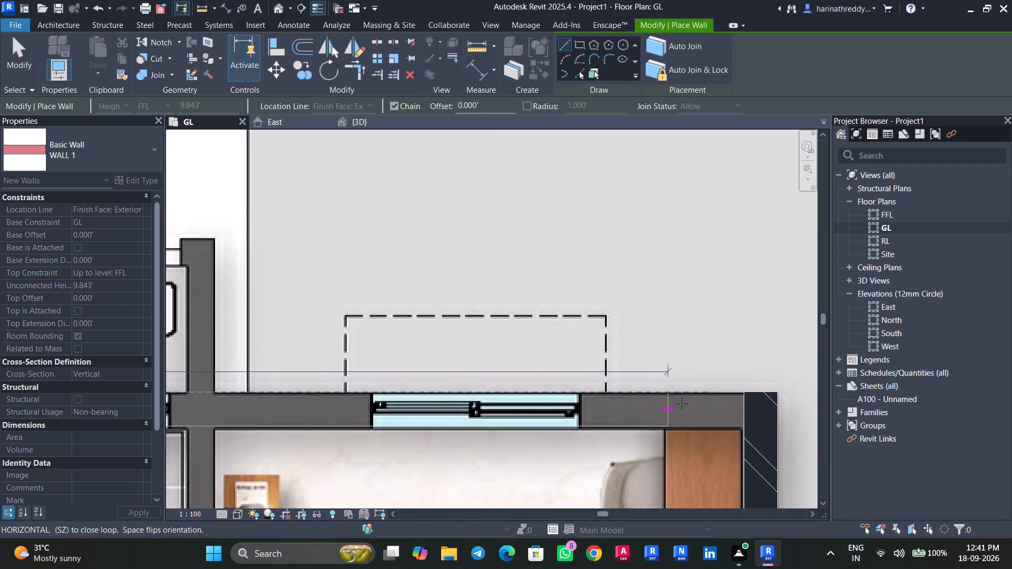
pyautogui.click(744, 410)
pyautogui.press('Escape')
pyautogui.press('Escape')
pyautogui.press('Escape')
# Nudge the long WALL 1 wall between the shaft and the toilets slightly toward the toilets so it fits the drawn wall.
pyautogui.click(638, 410)
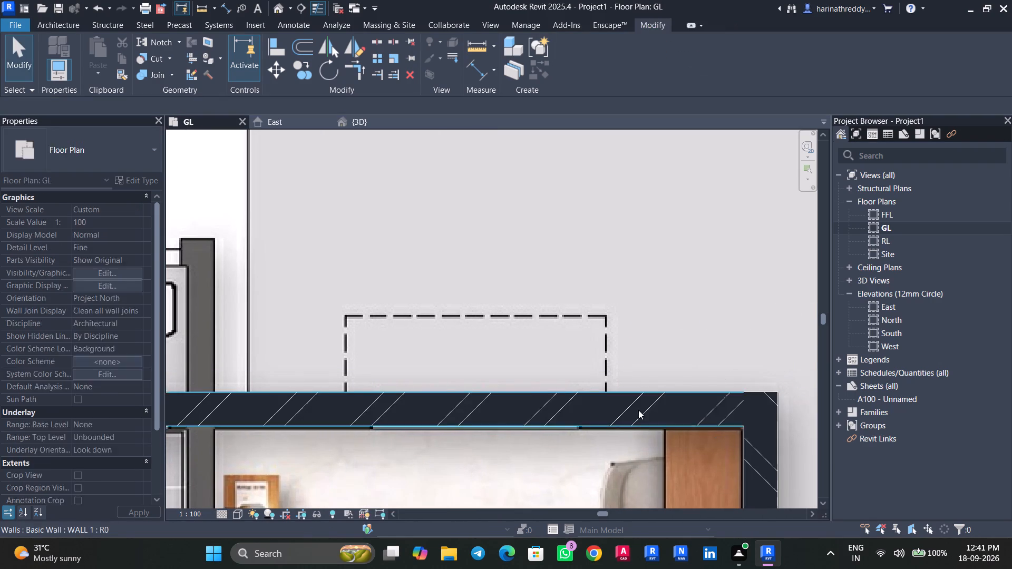
pyautogui.moveTo(569, 428); pyautogui.dragTo(909, 358, button='middle')
pyautogui.press('Down')
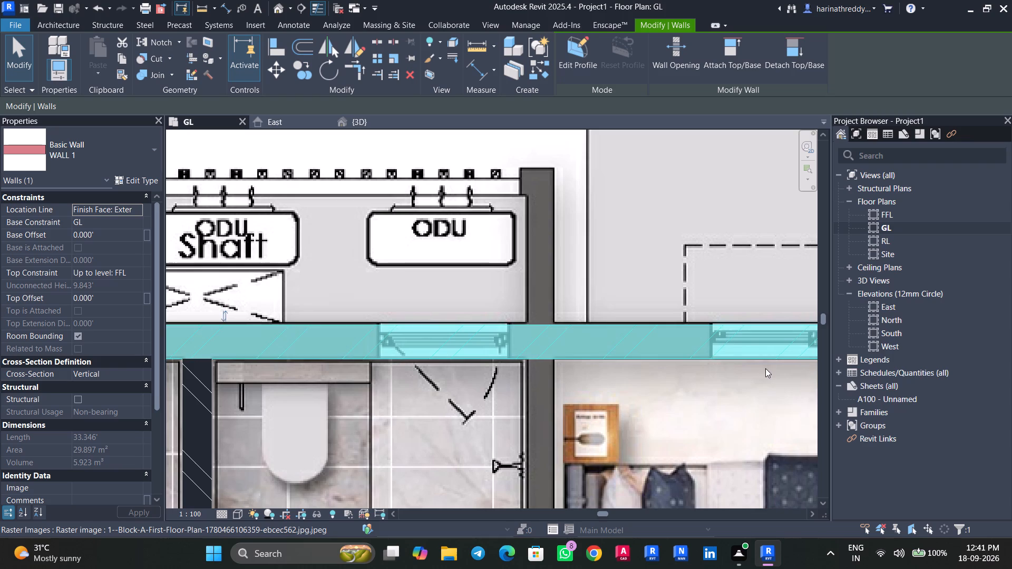
pyautogui.press('Up')
pyautogui.scroll(-5, 541, 361)
pyautogui.moveTo(372, 401); pyautogui.dragTo(565, 402, button='middle')
pyautogui.scroll(2, 467, 391)
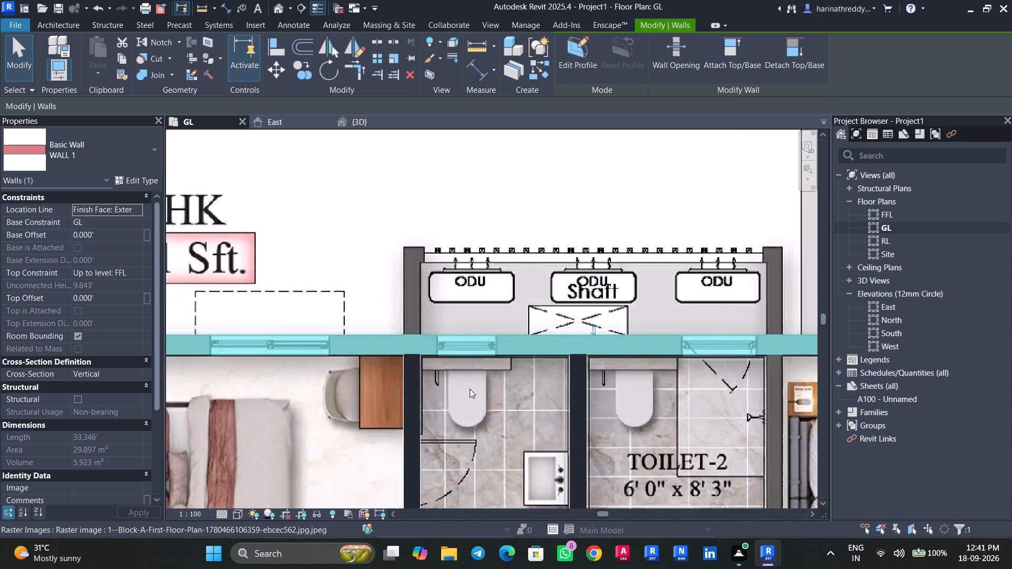
pyautogui.scroll(9, 470, 389)
pyautogui.press('Escape')
pyautogui.click(439, 246)
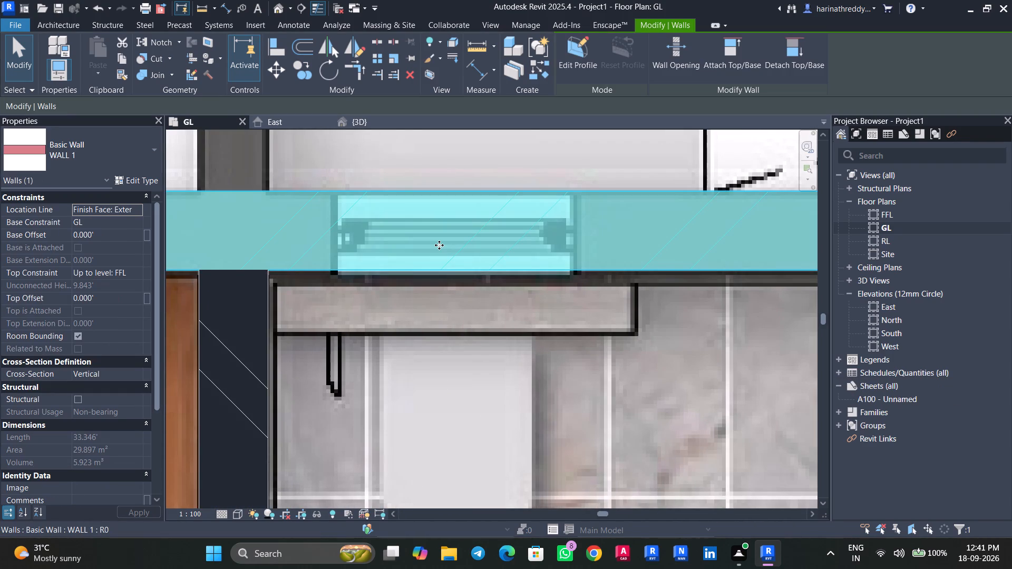
pyautogui.press('Down')
pyautogui.press('Down')
pyautogui.press('Down')
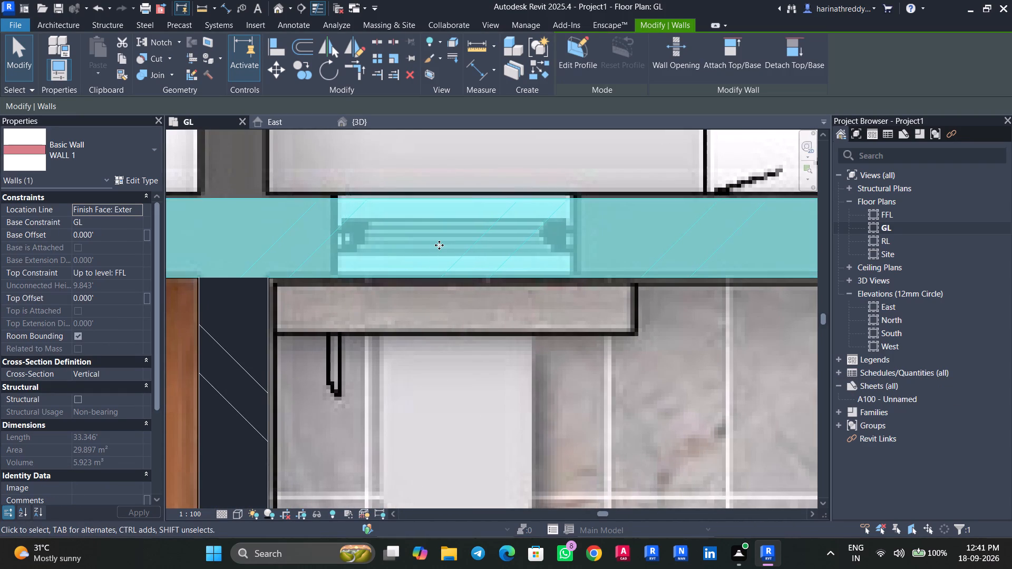
pyautogui.press('Up')
pyautogui.press('Up')
pyautogui.press('Up')
pyautogui.press('Down')
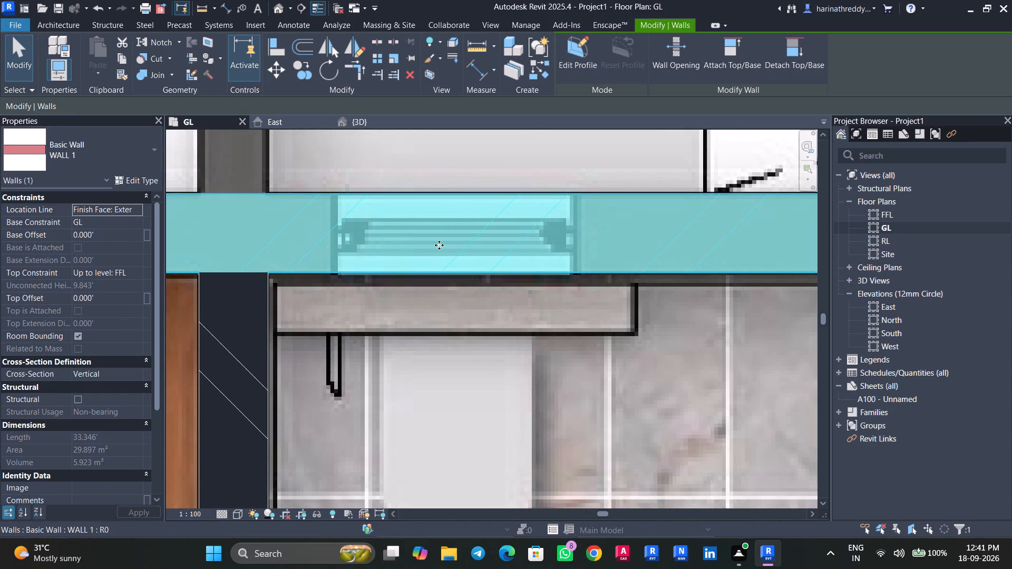
pyautogui.scroll(-7, 439, 254)
pyautogui.moveTo(481, 401); pyautogui.dragTo(497, 469, button='middle')
pyautogui.press('Escape')
# Extend the W2 wall between Bed Room-1 and Toilet-1 past the outer wall to the shaft's outer corner, making it about 15.98' long.
pyautogui.click(390, 449)
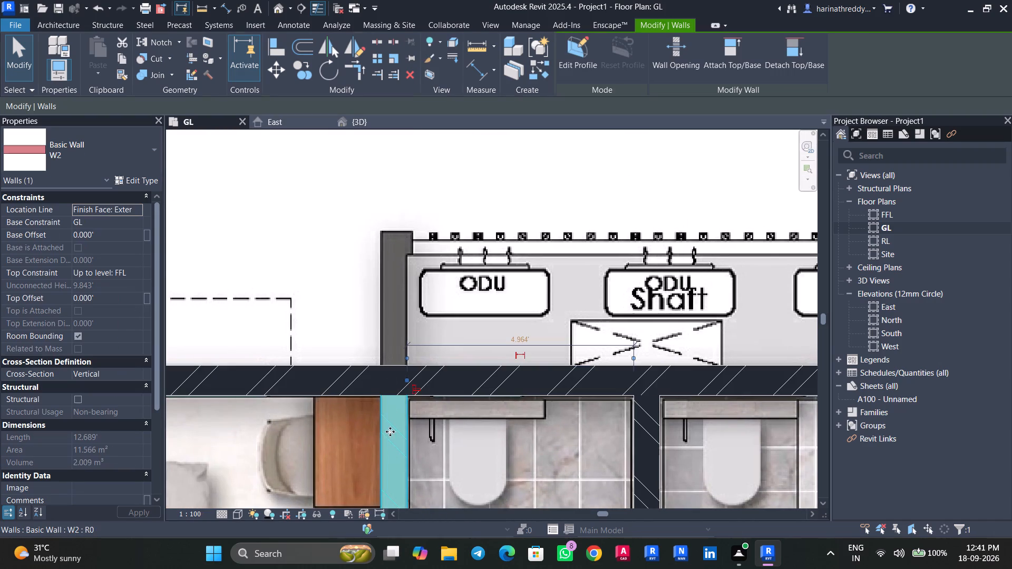
pyautogui.scroll(3, 405, 384)
pyautogui.moveTo(407, 376); pyautogui.dragTo(406, 190)
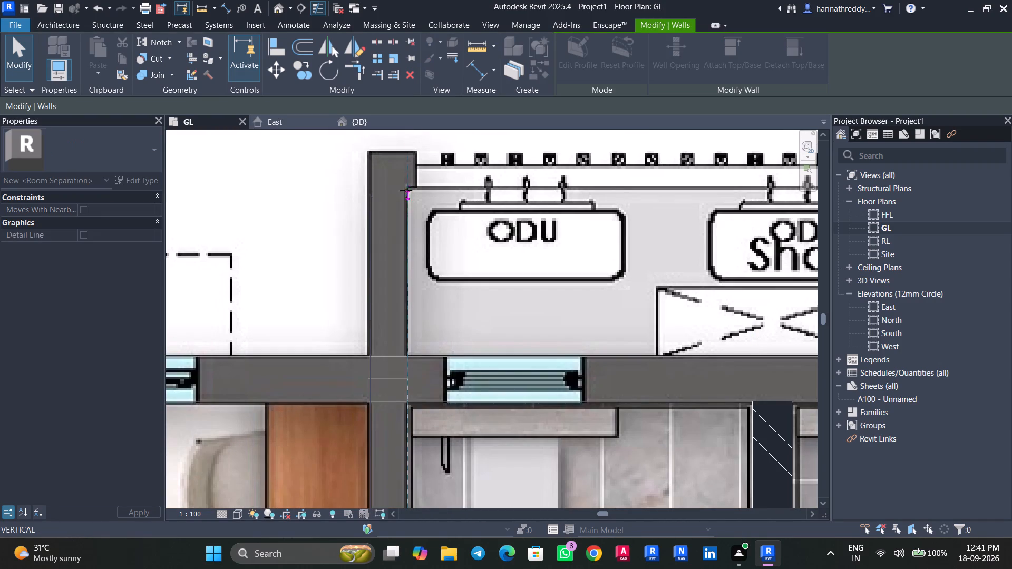
pyautogui.moveTo(406, 190); pyautogui.dragTo(402, 153)
pyautogui.scroll(3, 403, 153)
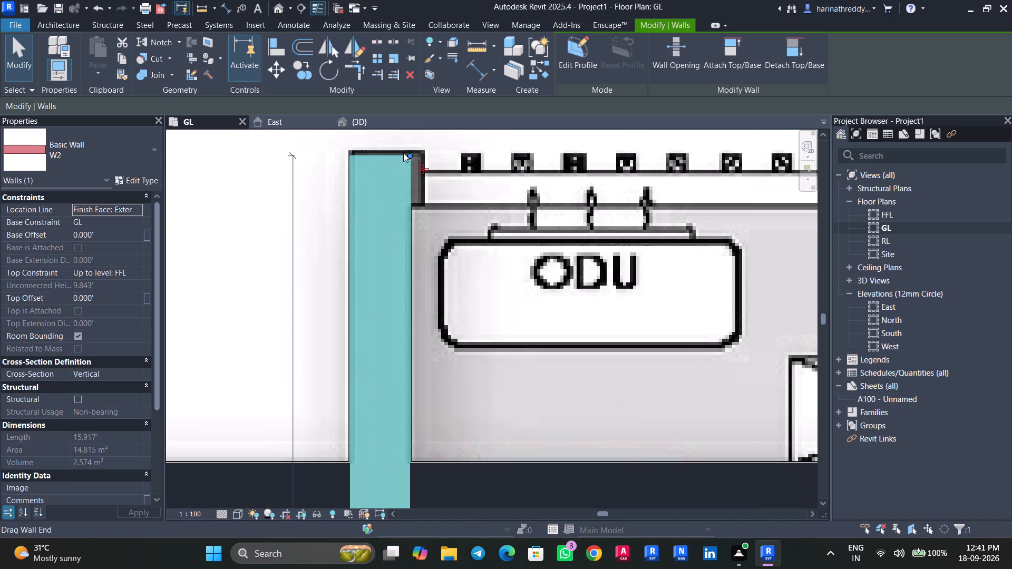
pyautogui.click(410, 153)
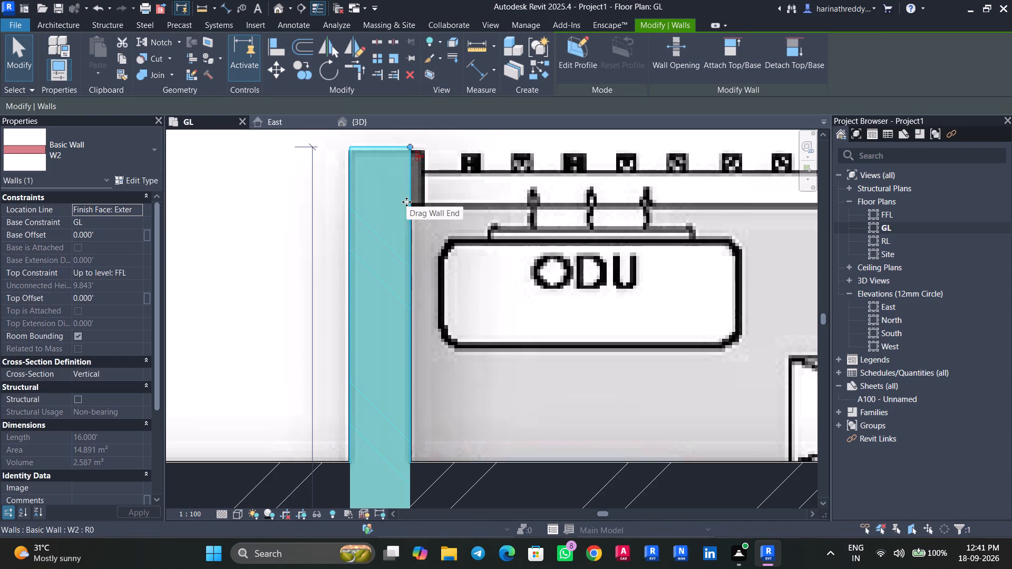
pyautogui.press('Down')
pyautogui.scroll(-8, 401, 201)
pyautogui.moveTo(522, 222); pyautogui.dragTo(264, 312, button='middle')
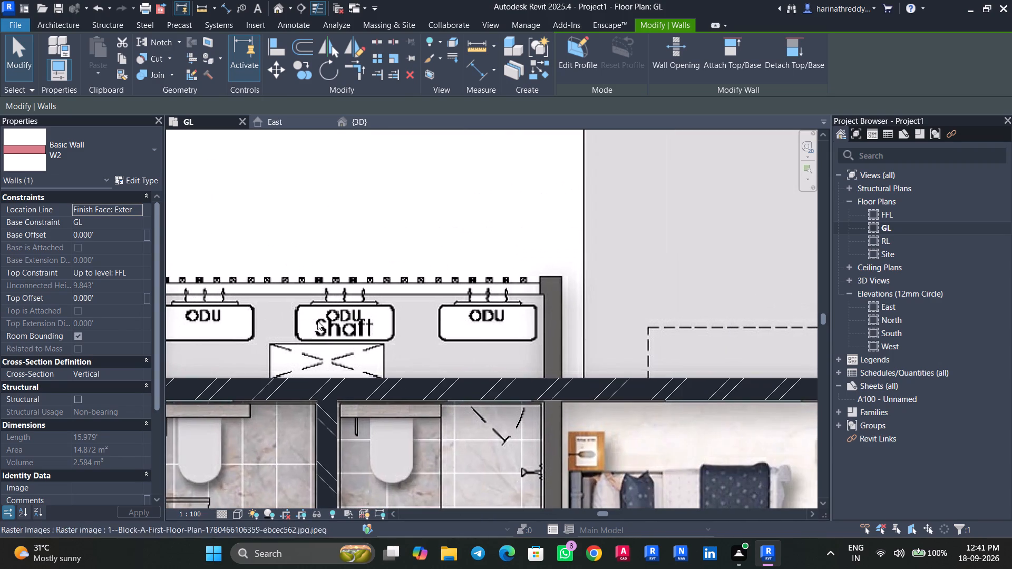
pyautogui.press('Escape')
# Draw a W2 wall about 12.25' long from the shaft's outer corner on the Bed Room-2 side to the Toilet-2 corner beside its door.
pyautogui.scroll(-5, 551, 435)
pyautogui.moveTo(550, 424); pyautogui.dragTo(562, 340, button='middle')
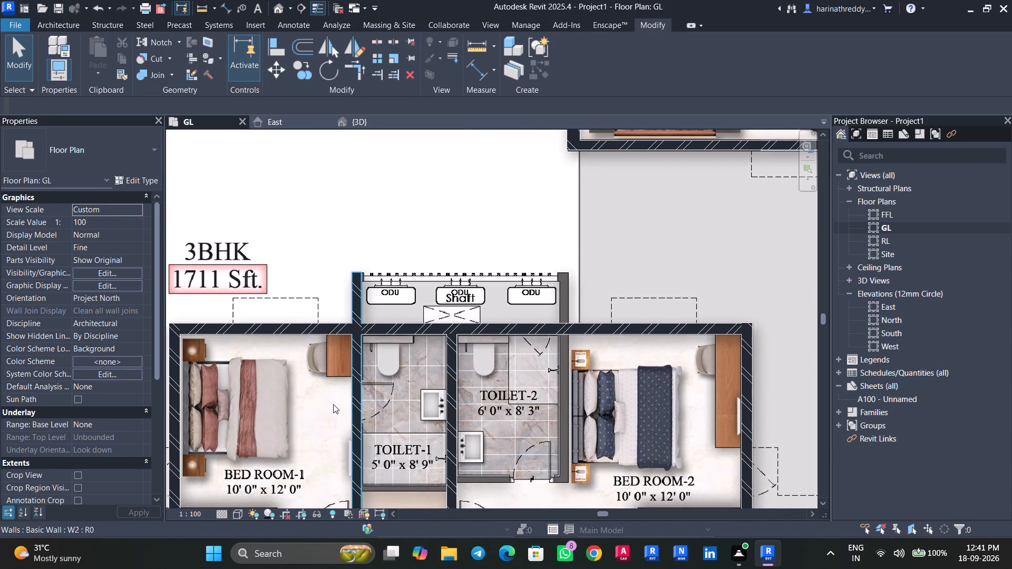
pyautogui.click(356, 415)
pyautogui.press('c')
pyautogui.press('s')
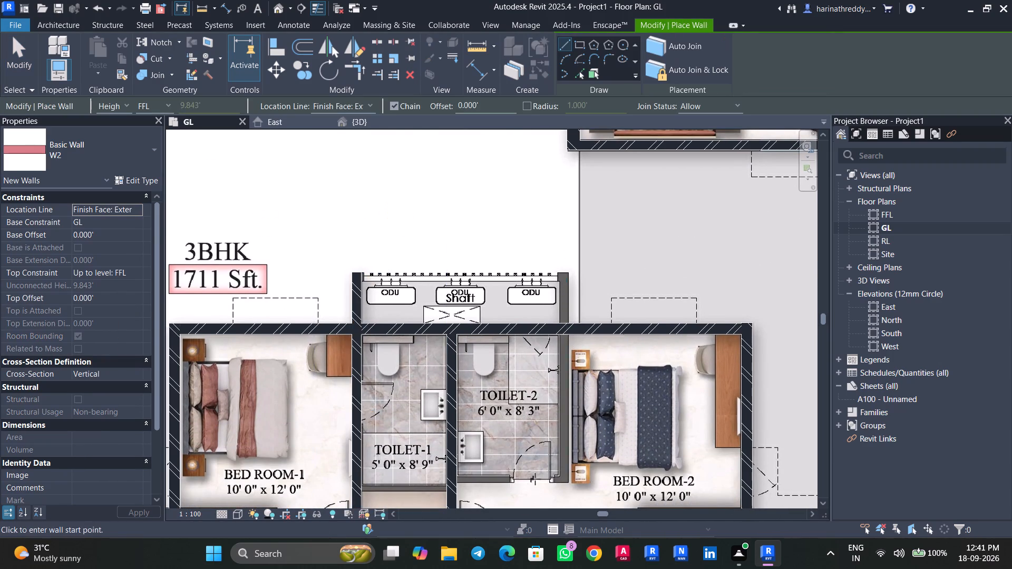
pyautogui.scroll(4, 535, 477)
pyautogui.moveTo(583, 386); pyautogui.dragTo(597, 510, button='middle')
pyautogui.scroll(5, 601, 251)
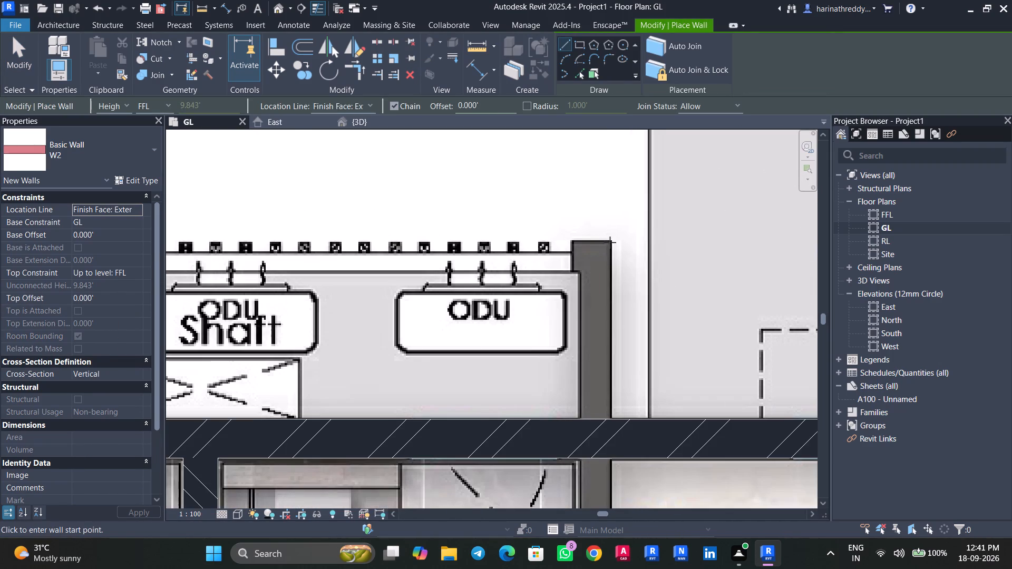
pyautogui.click(611, 240)
pyautogui.moveTo(610, 437); pyautogui.dragTo(582, 208, button='middle')
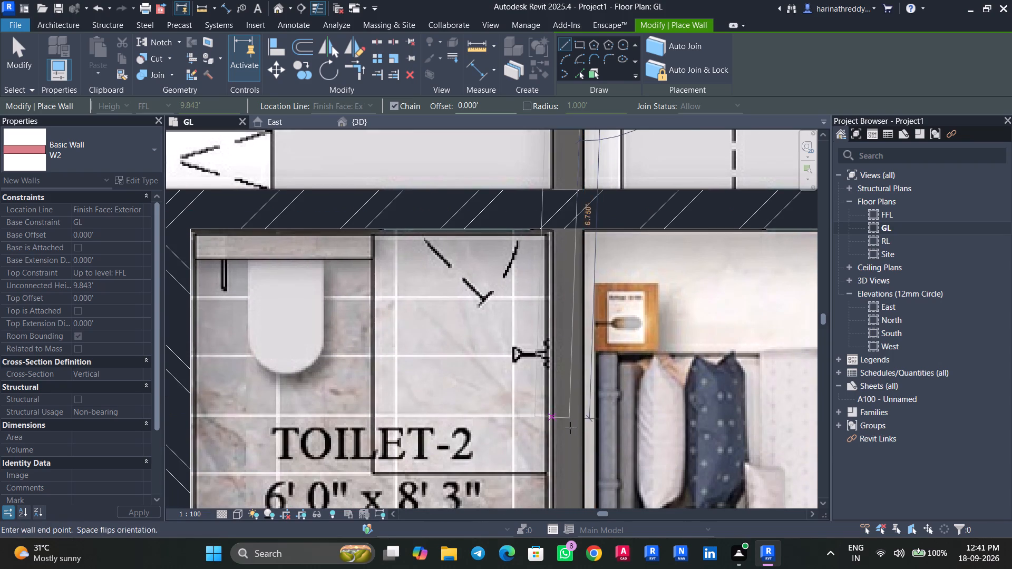
pyautogui.moveTo(578, 450); pyautogui.dragTo(570, 287, button='middle')
pyautogui.moveTo(571, 409); pyautogui.dragTo(569, 195, button='middle')
pyautogui.scroll(1, 568, 204)
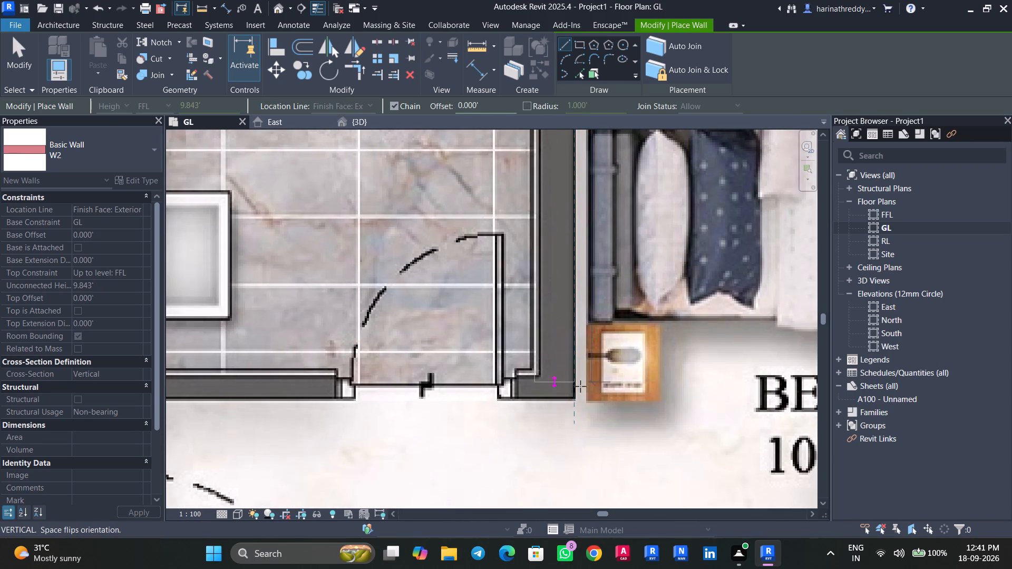
pyautogui.scroll(3, 582, 394)
pyautogui.scroll(-1, 582, 394)
pyautogui.scroll(1, 582, 394)
pyautogui.click(575, 403)
pyautogui.press('Escape')
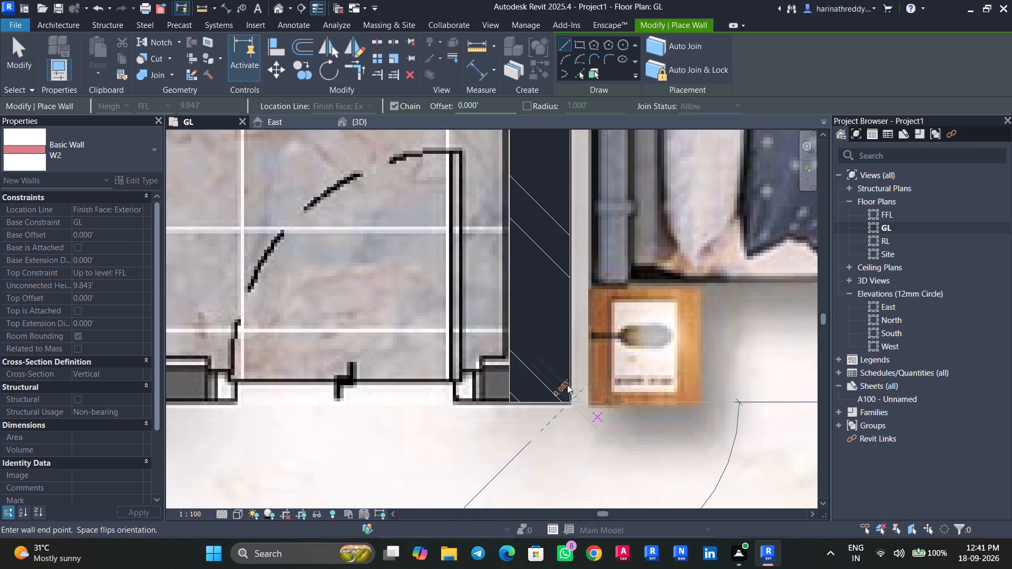
pyautogui.press('Escape')
# Nudge the W2 wall between Toilet-2 and Bed Room-2 slightly toward Bed Room-2 so it fits the drawn wall.
pyautogui.click(554, 358)
pyautogui.moveTo(550, 352); pyautogui.dragTo(548, 459, button='middle')
pyautogui.scroll(1, 548, 459)
pyautogui.press('Right')
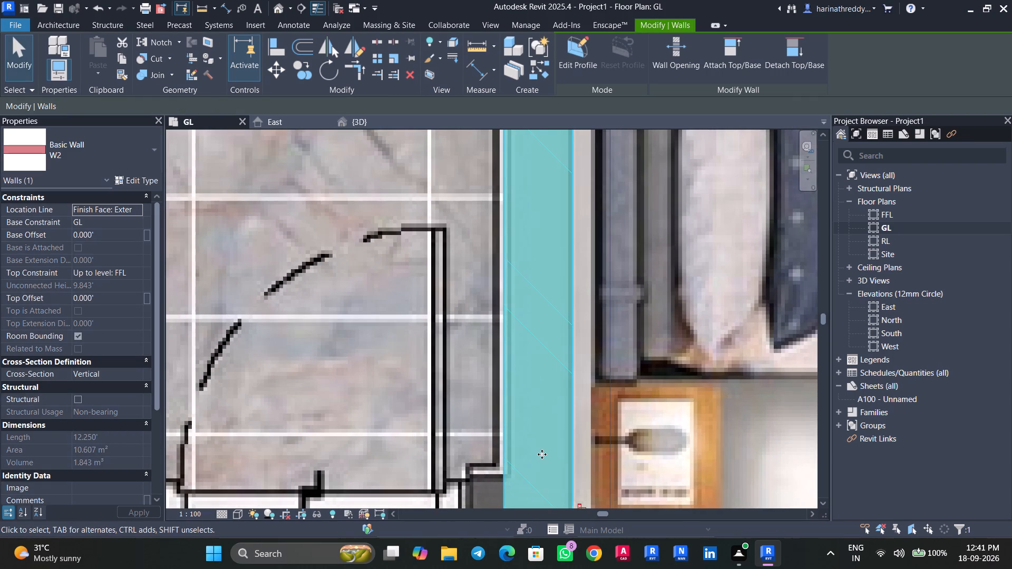
pyautogui.press('Right')
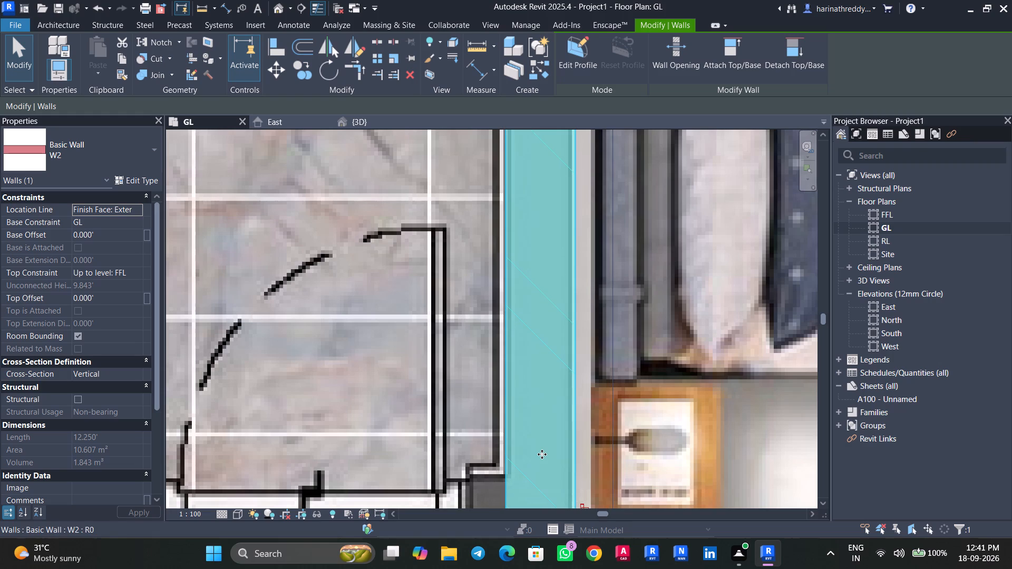
pyautogui.scroll(-7, 542, 449)
pyautogui.moveTo(542, 449); pyautogui.dragTo(559, 437, button='middle')
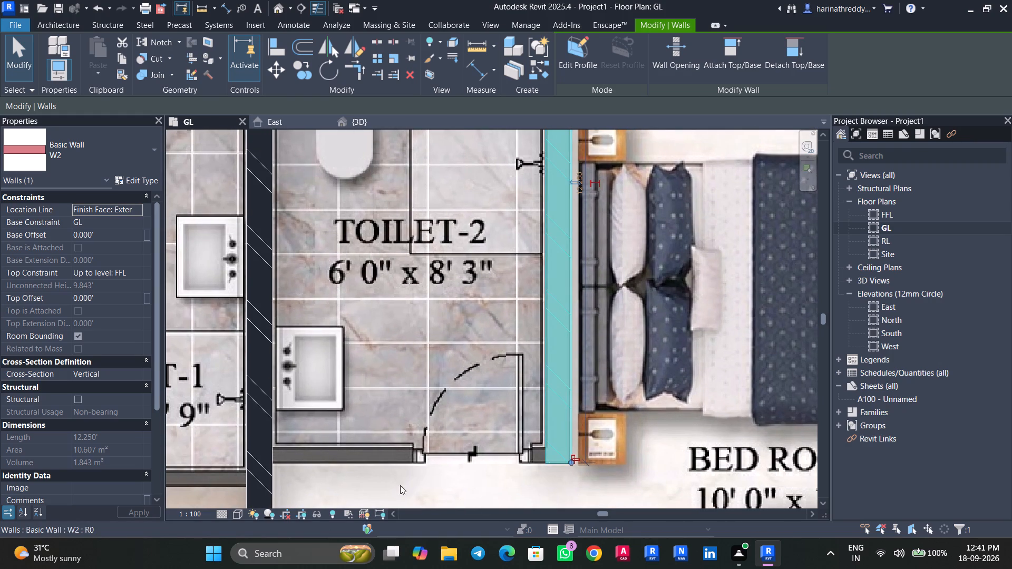
pyautogui.scroll(-5, 423, 494)
pyautogui.moveTo(417, 389); pyautogui.dragTo(417, 388, button='middle')
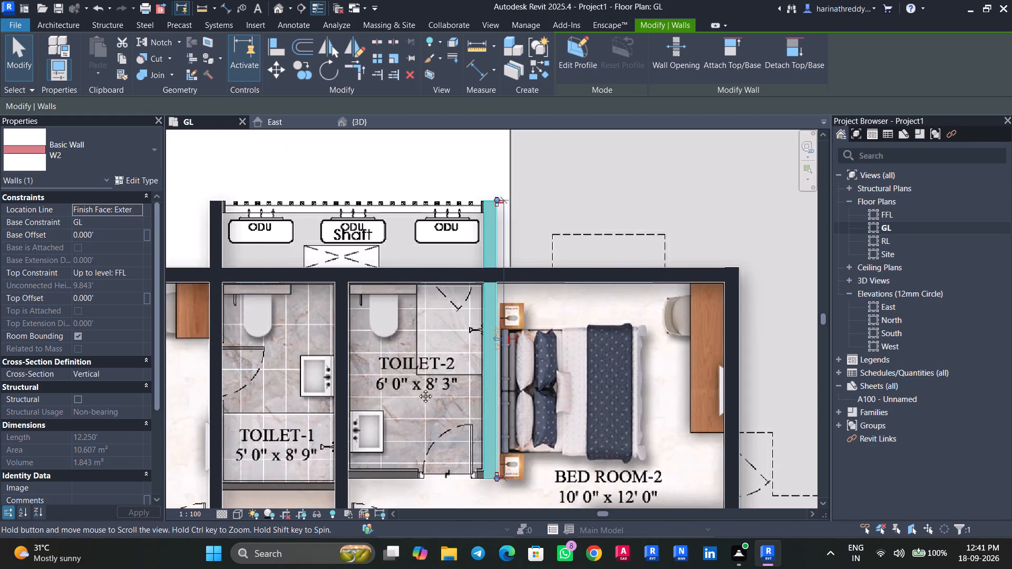
pyautogui.moveTo(417, 388); pyautogui.dragTo(426, 421, button='middle')
pyautogui.press('Escape')
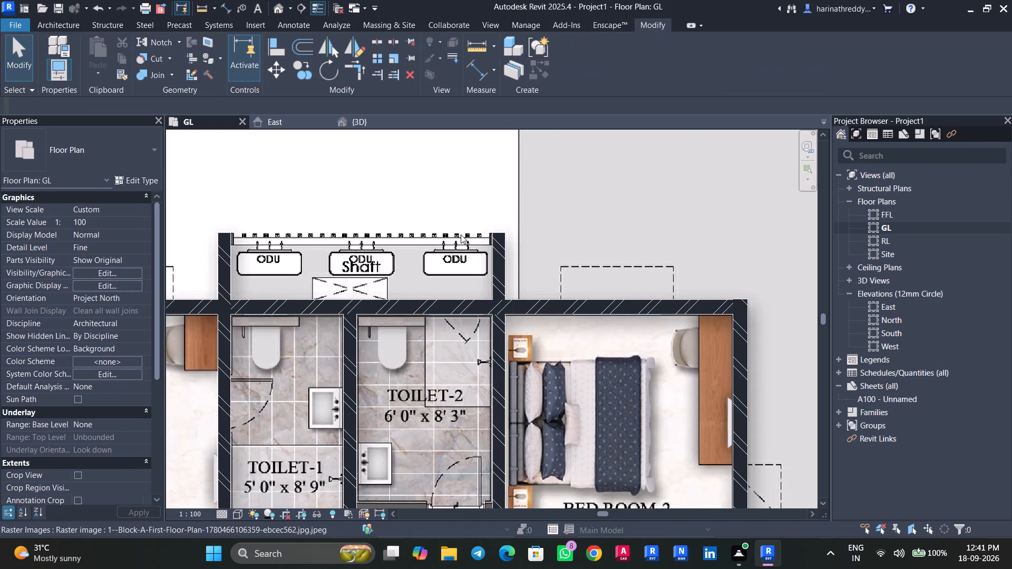
# Draw a W2 wall along the shaft's outer side between its two side walls, flipped so its thickness lies toward the ODUs.
pyautogui.write('CS')
pyautogui.scroll(7, 487, 201)
pyautogui.click(503, 278)
pyautogui.write('CS')
pyautogui.click(495, 263)
pyautogui.moveTo(326, 246); pyautogui.dragTo(633, 268, button='middle')
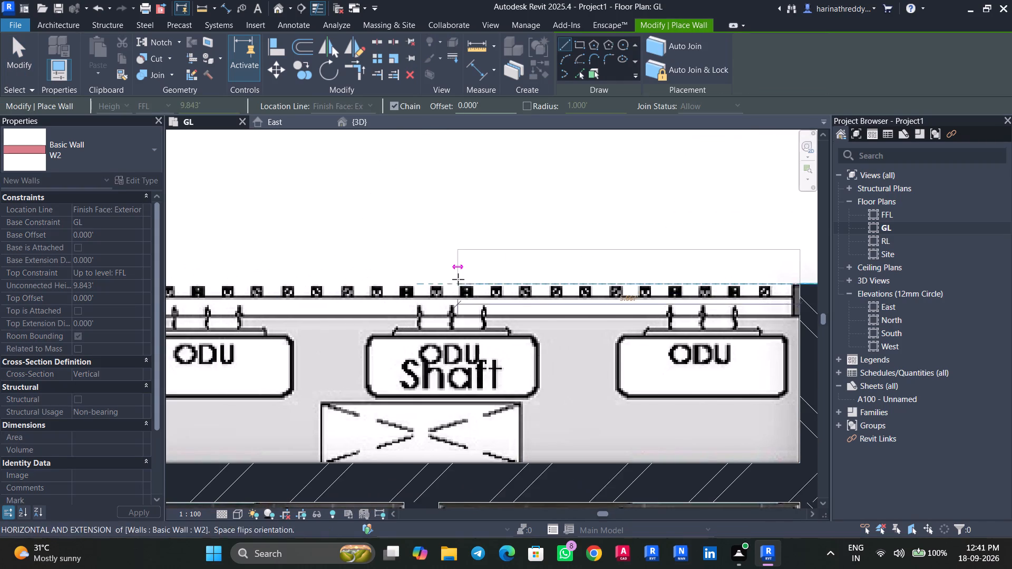
pyautogui.moveTo(459, 281); pyautogui.dragTo(611, 299, button='middle')
pyautogui.press('space')
pyautogui.click(255, 306)
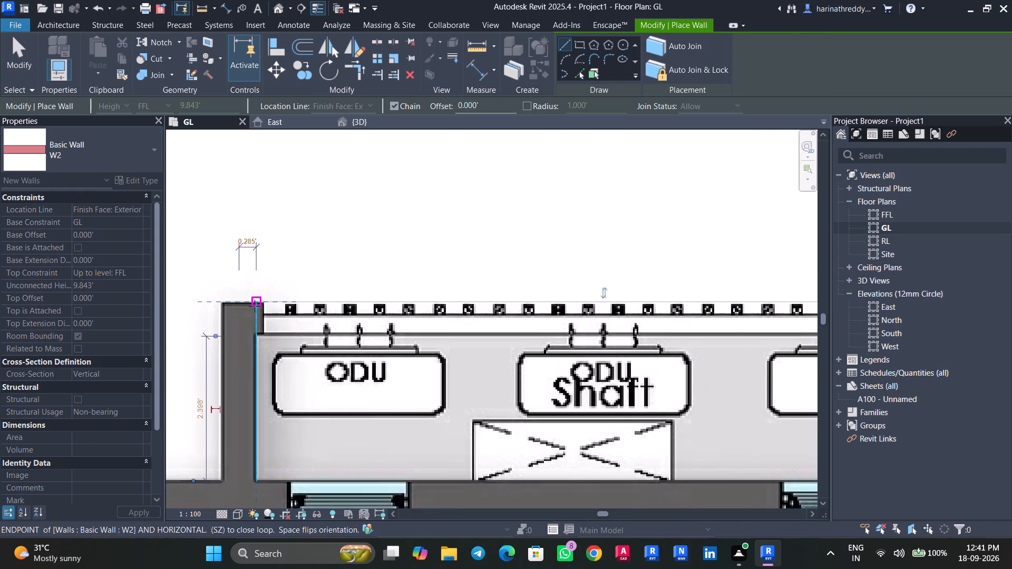
pyautogui.press('Escape')
pyautogui.press('Escape')
pyautogui.press('Escape')
# Split the shaft's outer W2 wall near both ends, just inside the two corner walls.
pyautogui.click(309, 319)
pyautogui.write('SL')
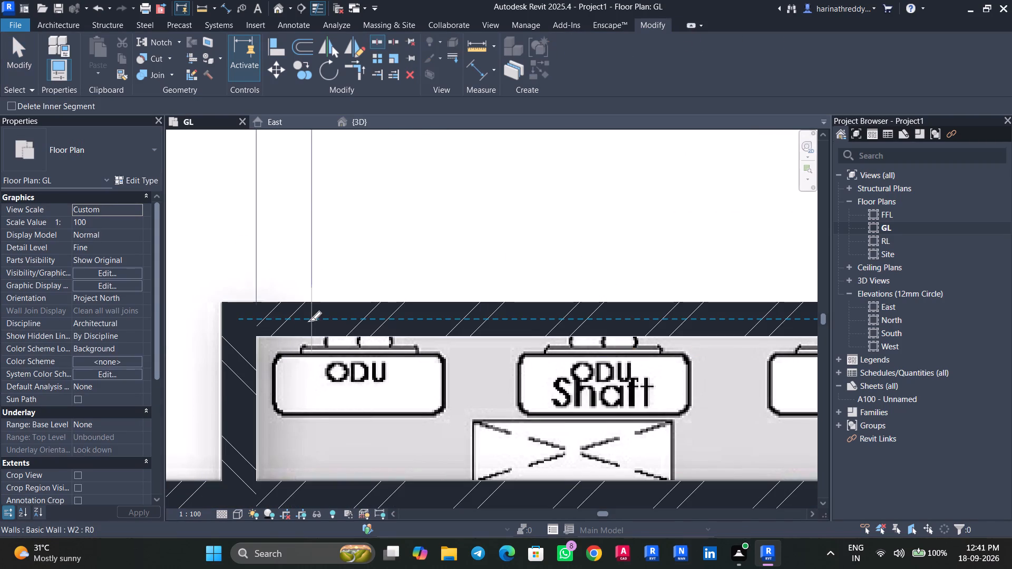
pyautogui.click(274, 308)
pyautogui.moveTo(389, 349); pyautogui.dragTo(23, 352, button='middle')
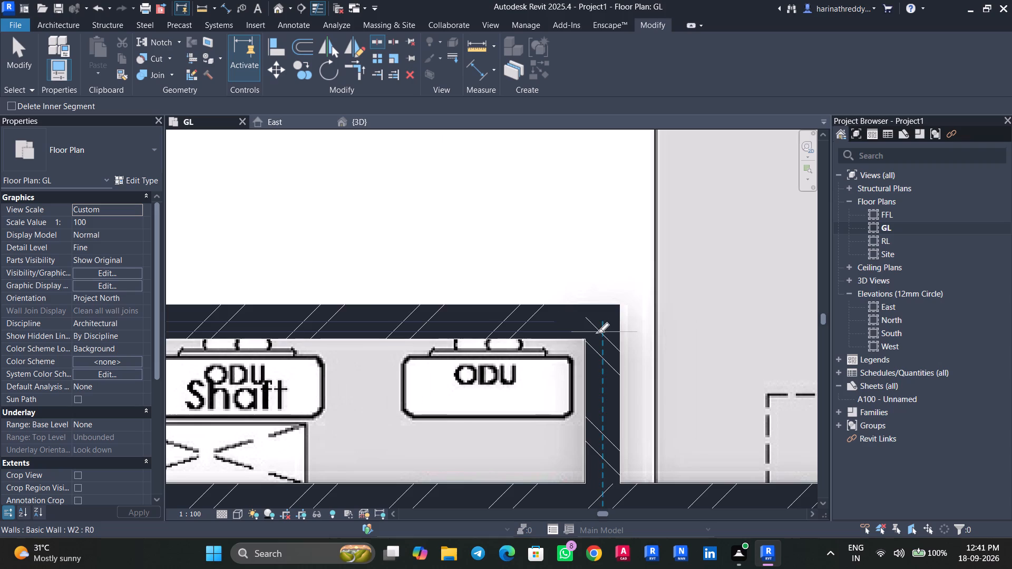
pyautogui.click(570, 321)
pyautogui.press('Escape')
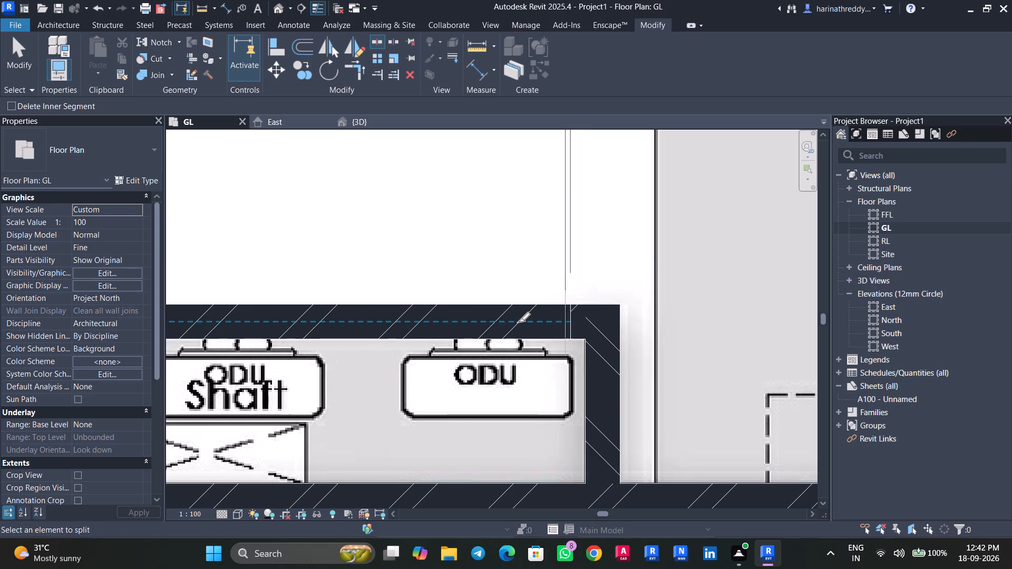
# Delete the long middle segment of the split W2 wall along the shaft's outer side, in front of the ODUs.
pyautogui.press('Escape')
pyautogui.click(443, 321)
pyautogui.press('Delete')
# Nudge the leftover W2 wall stub at the shaft's Bed Room-2 side toward its corner wall to shorten it.
pyautogui.click(576, 321)
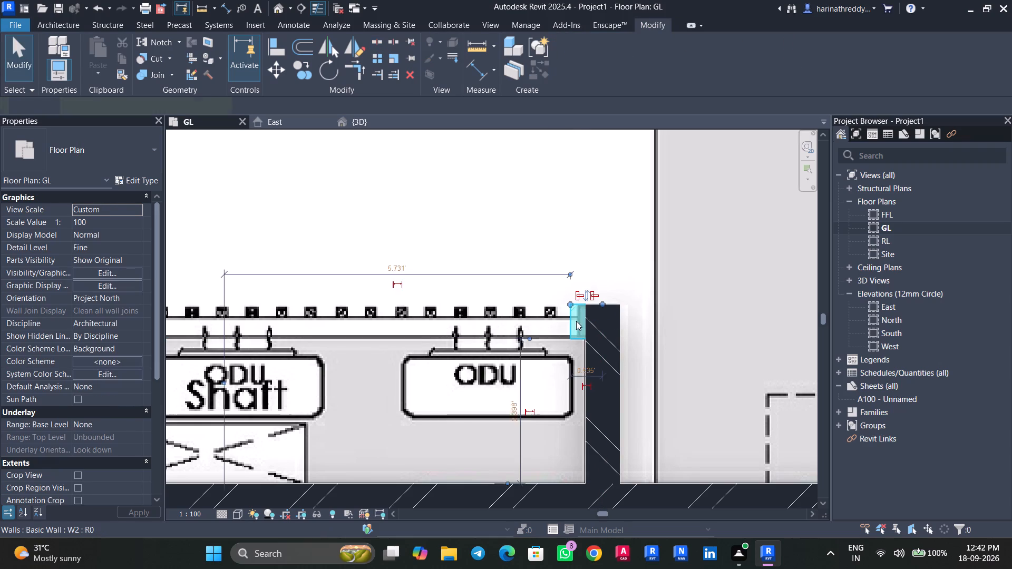
pyautogui.scroll(3, 571, 329)
pyautogui.press('Right')
pyautogui.press('Right')
pyautogui.press('Right')
pyautogui.scroll(-4, 569, 333)
pyautogui.scroll(1, 569, 333)
pyautogui.moveTo(572, 336); pyautogui.dragTo(807, 341, button='middle')
pyautogui.press('Escape')
pyautogui.press('Escape')
# Nudge the leftover W2 wall stub at the shaft's Bed Room-1 side toward its corner wall, shortening it to about 0.41'.
pyautogui.moveTo(295, 338); pyautogui.dragTo(710, 344, button='middle')
pyautogui.scroll(5, 570, 328)
pyautogui.click(514, 338)
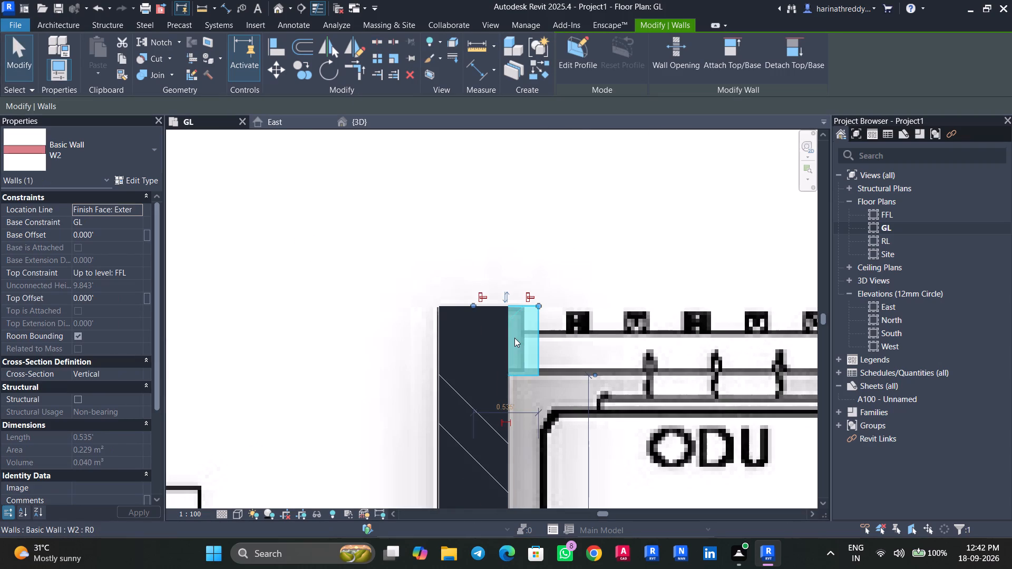
pyautogui.press('Left')
pyautogui.press('Left')
pyautogui.press('Left')
pyautogui.press('Left')
pyautogui.press('Left')
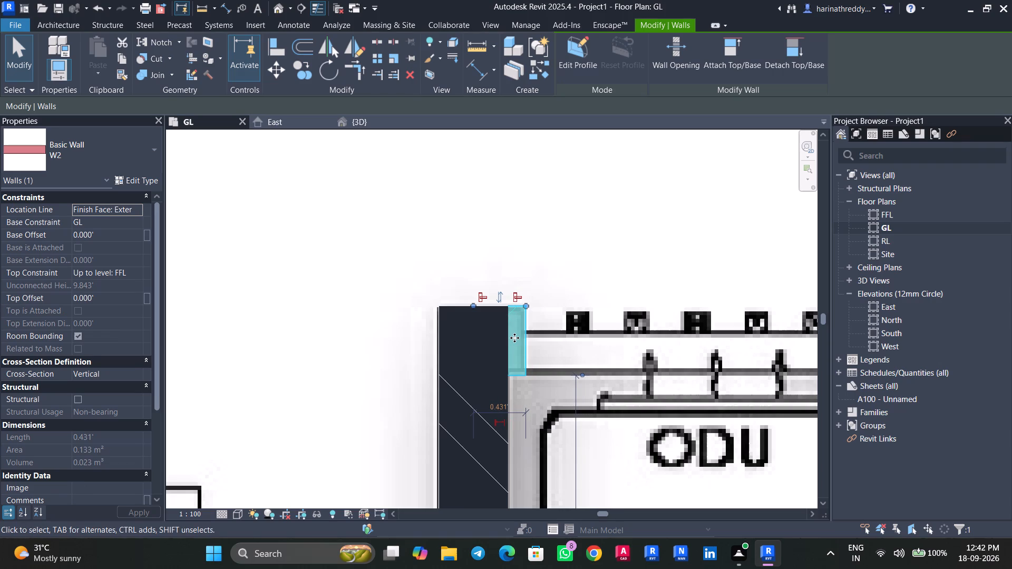
pyautogui.press('Left')
pyautogui.scroll(-8, 511, 332)
pyautogui.press('Escape')
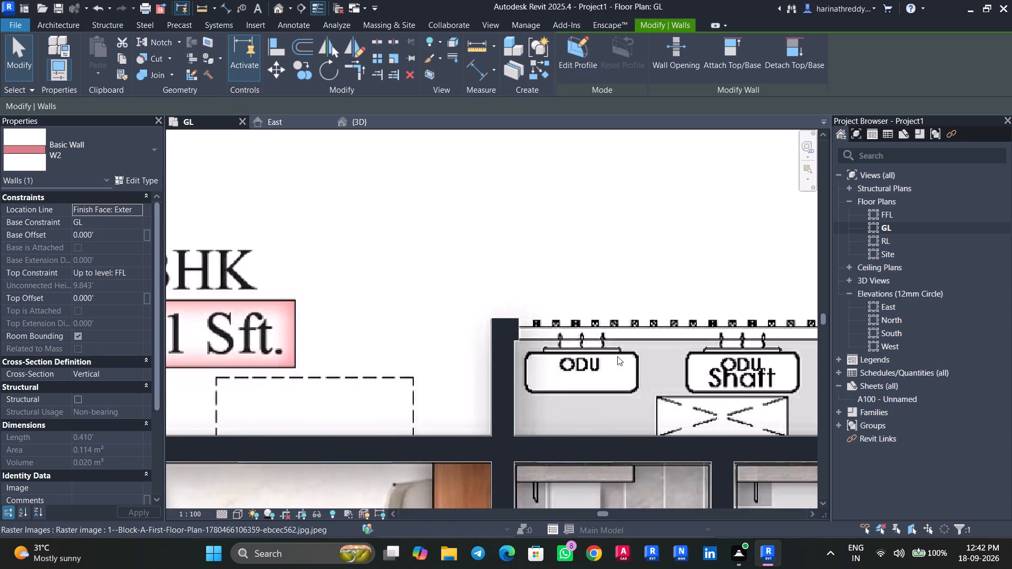
# Look over the 1711 Sft. 3BHK flat, especially around Toilet-1 and Toilet-2, for walls still missing.
pyautogui.scroll(-9, 644, 354)
pyautogui.moveTo(644, 350); pyautogui.dragTo(573, 244, button='middle')
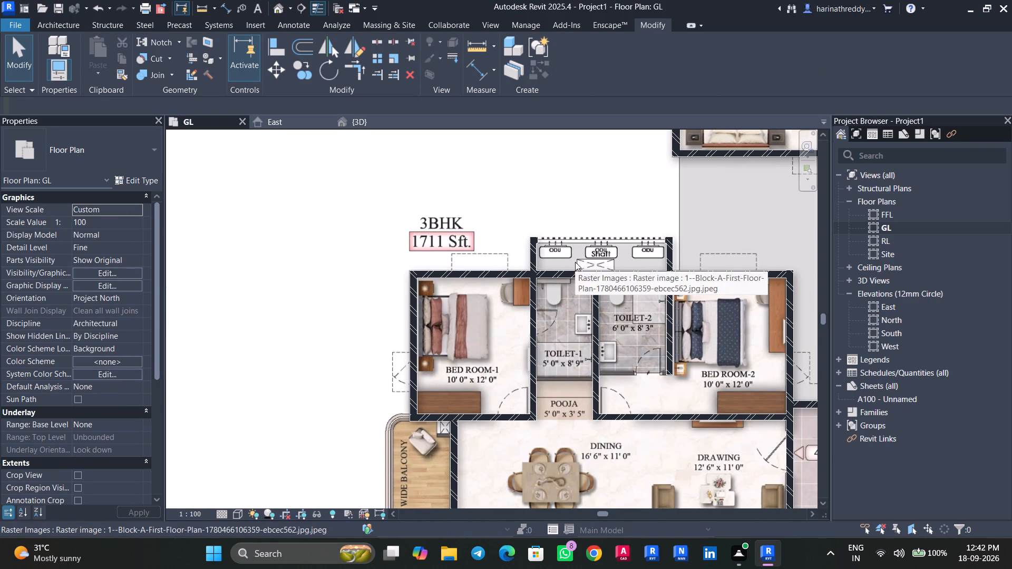
pyautogui.moveTo(566, 442); pyautogui.dragTo(501, 373, button='middle')
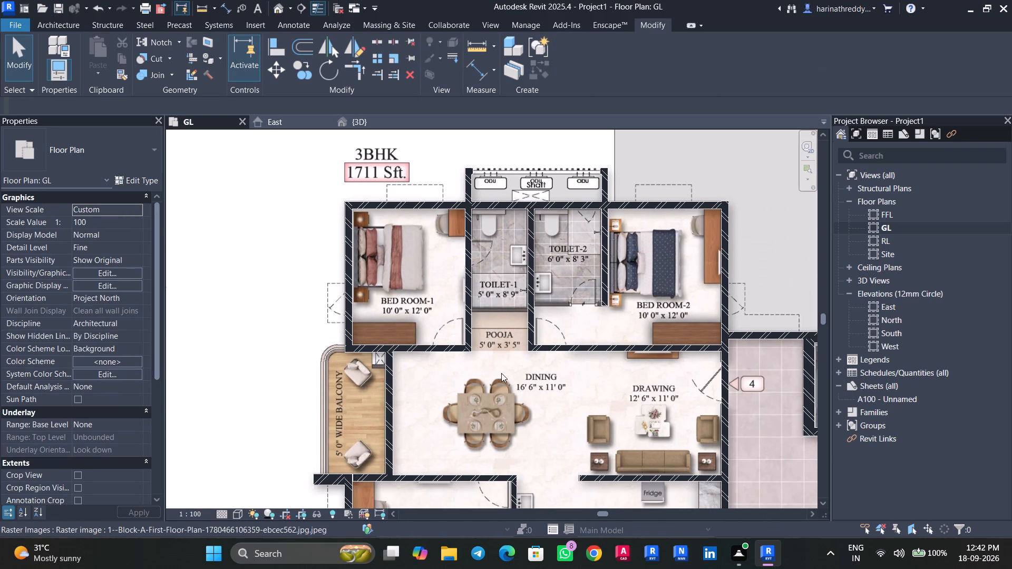
pyautogui.scroll(-6, 501, 373)
pyautogui.moveTo(501, 373); pyautogui.dragTo(479, 301, button='middle')
pyautogui.scroll(4, 486, 341)
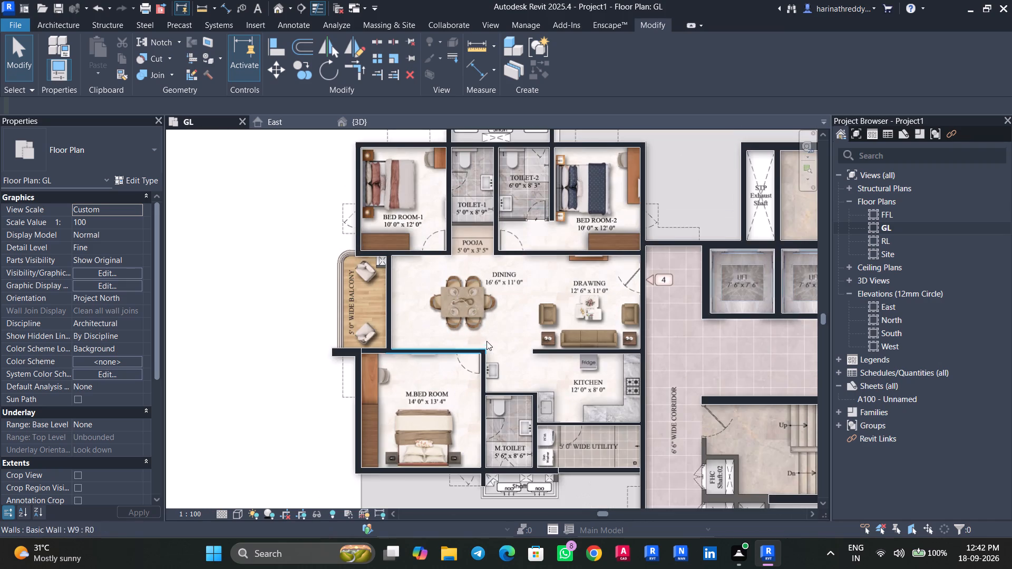
pyautogui.scroll(-3, 530, 360)
pyautogui.scroll(6, 498, 230)
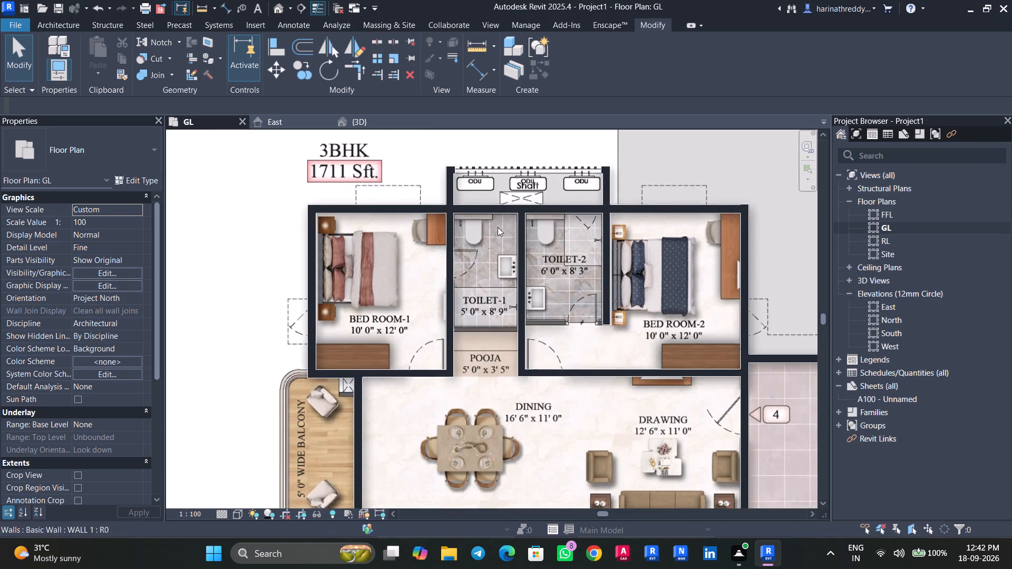
pyautogui.moveTo(494, 325); pyautogui.dragTo(454, 262, button='middle')
pyautogui.scroll(5, 454, 267)
pyautogui.moveTo(458, 276); pyautogui.dragTo(475, 371, button='middle')
pyautogui.moveTo(475, 377); pyautogui.dragTo(479, 438, button='middle')
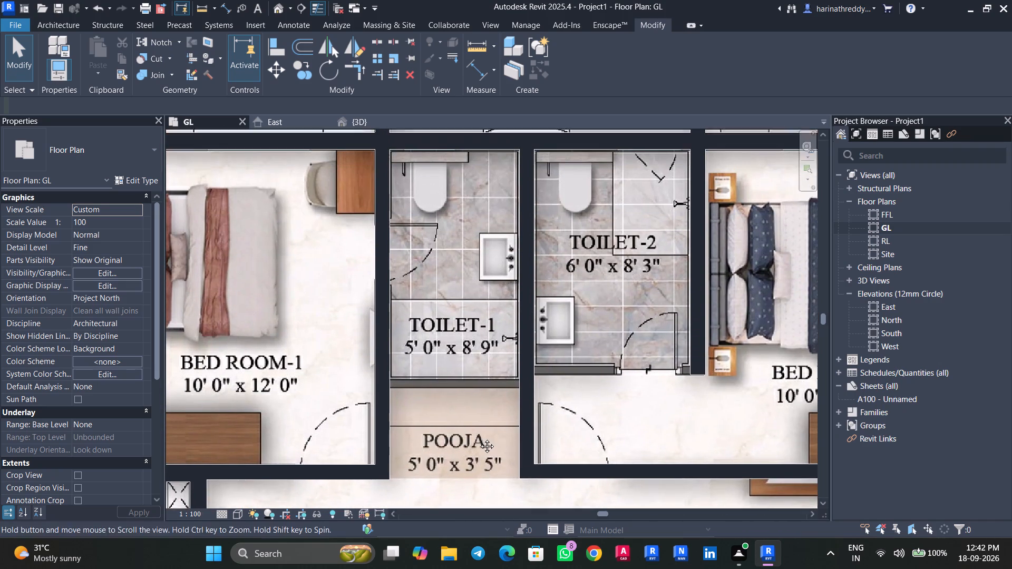
pyautogui.moveTo(479, 438); pyautogui.dragTo(480, 444, button='middle')
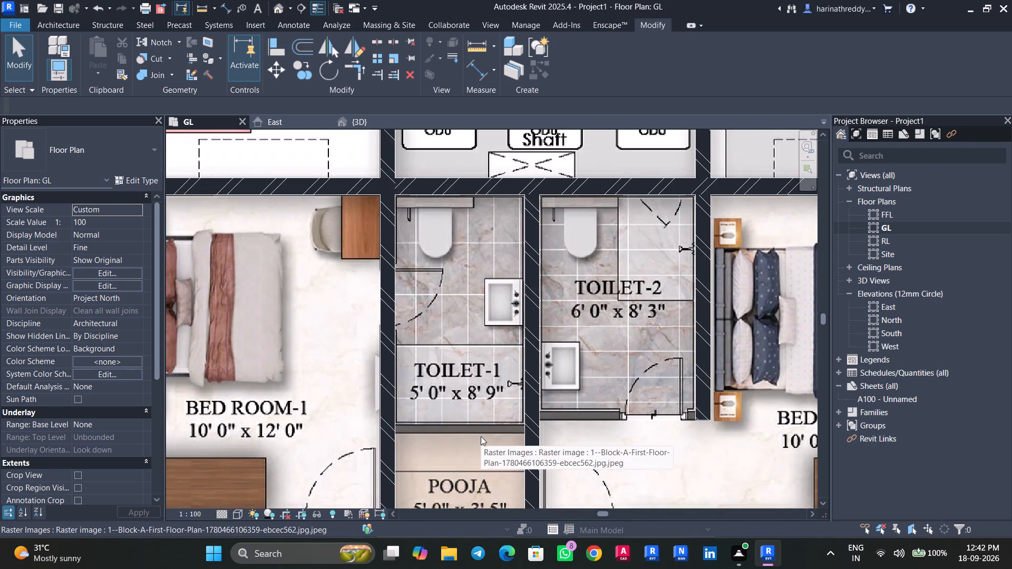
# Draw a W3 wall about 5.53' long between Toilet-1 and the Pooja room, nudged slightly toward Toilet-1.
pyautogui.write('WA')
pyautogui.click(21, 139)
pyautogui.scroll(5, 38, 225)
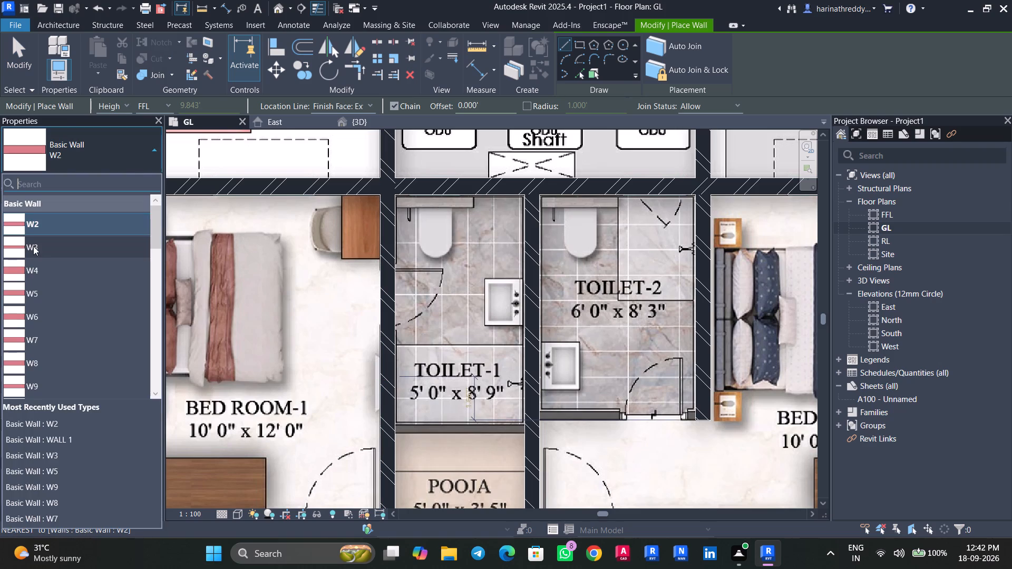
pyautogui.click(33, 246)
pyautogui.scroll(10, 406, 423)
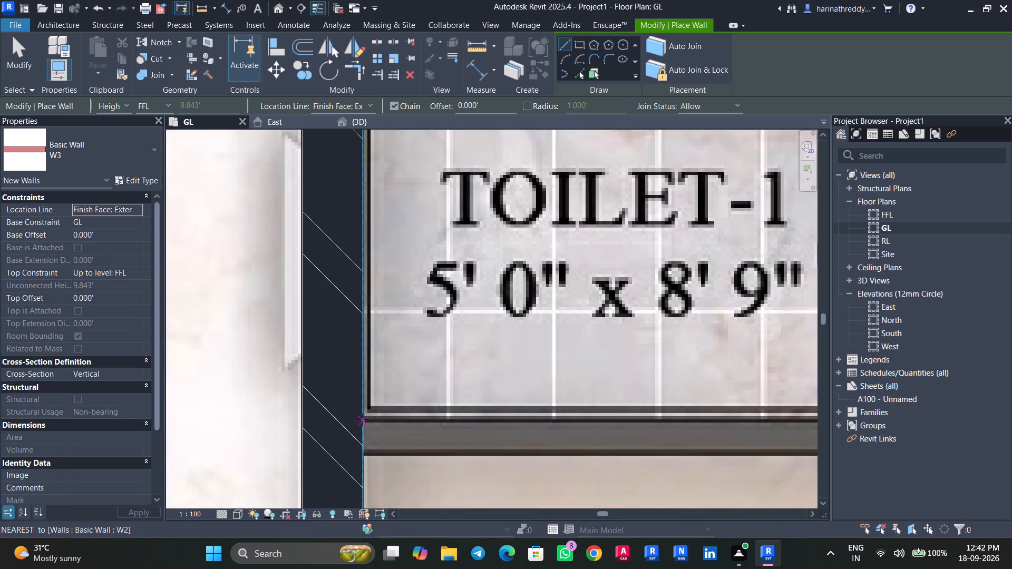
pyautogui.click(362, 418)
pyautogui.moveTo(571, 420); pyautogui.dragTo(338, 382, button='middle')
pyautogui.scroll(1, 338, 382)
pyautogui.moveTo(605, 382); pyautogui.dragTo(466, 373, button='middle')
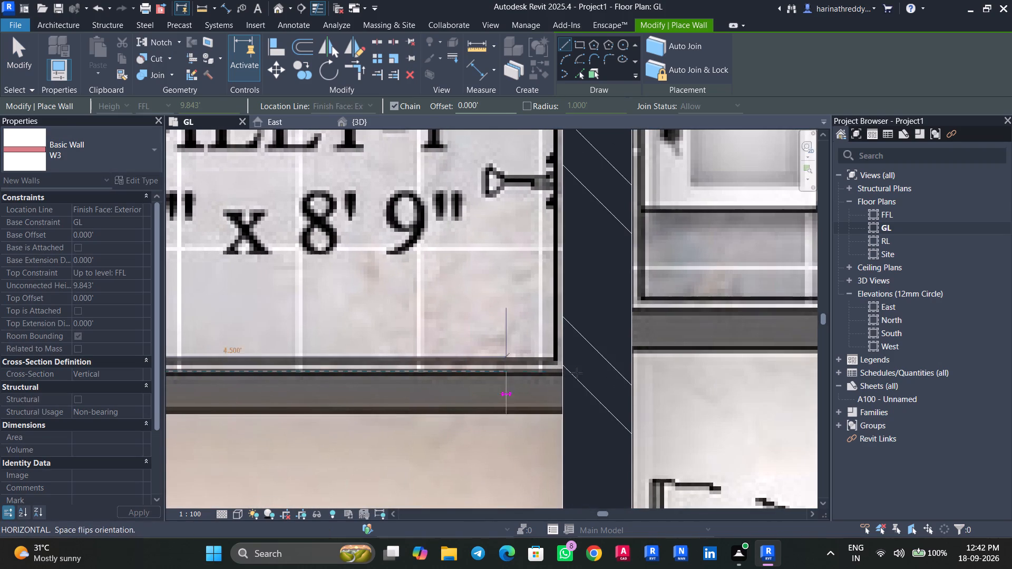
pyautogui.click(558, 373)
pyautogui.press('Escape')
pyautogui.press('Escape')
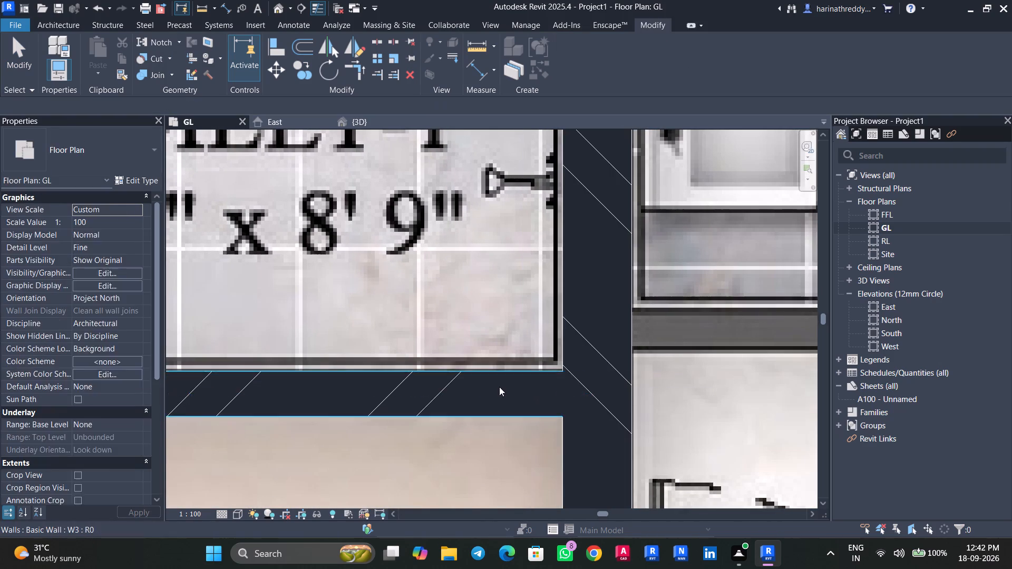
pyautogui.click(499, 387)
pyautogui.press('Up')
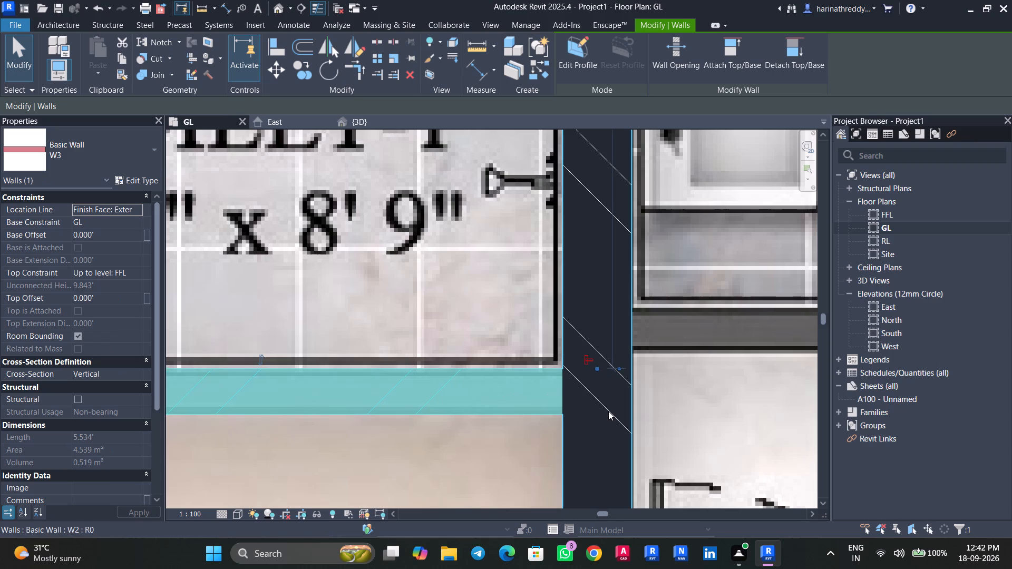
# Draw a W3 wall about 6.55' long along Toilet-2's door side and nudge it slightly toward Toilet-2.
pyautogui.write('CS')
pyautogui.moveTo(673, 335); pyautogui.dragTo(518, 389, button='middle')
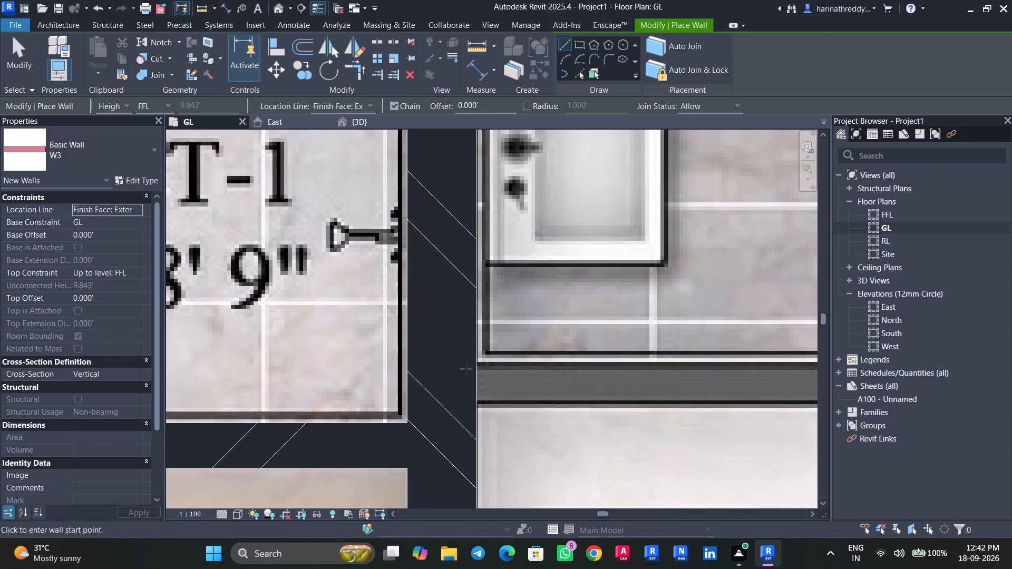
pyautogui.click(474, 366)
pyautogui.moveTo(671, 366); pyautogui.dragTo(342, 370, button='middle')
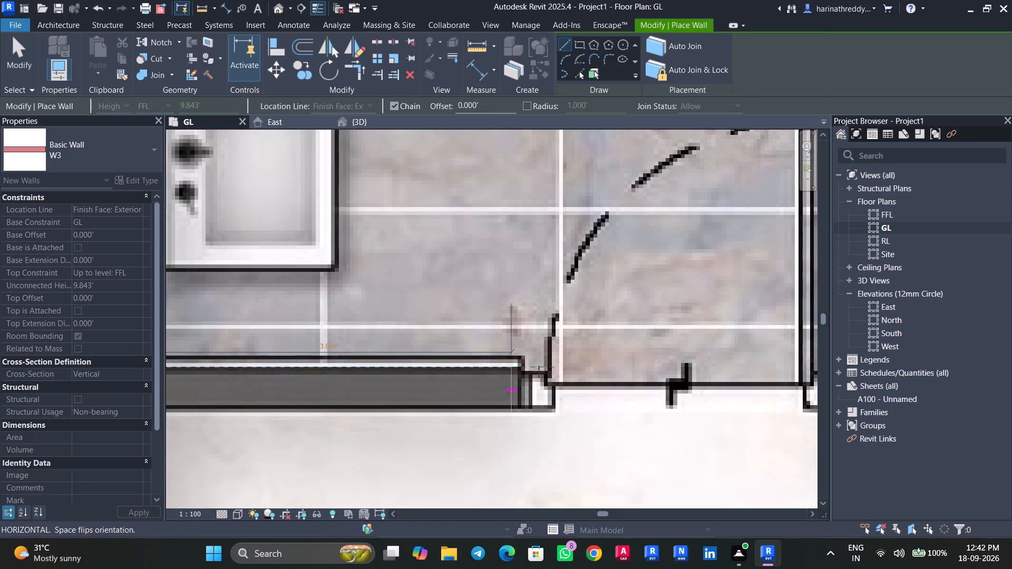
pyautogui.moveTo(566, 373); pyautogui.dragTo(385, 373, button='middle')
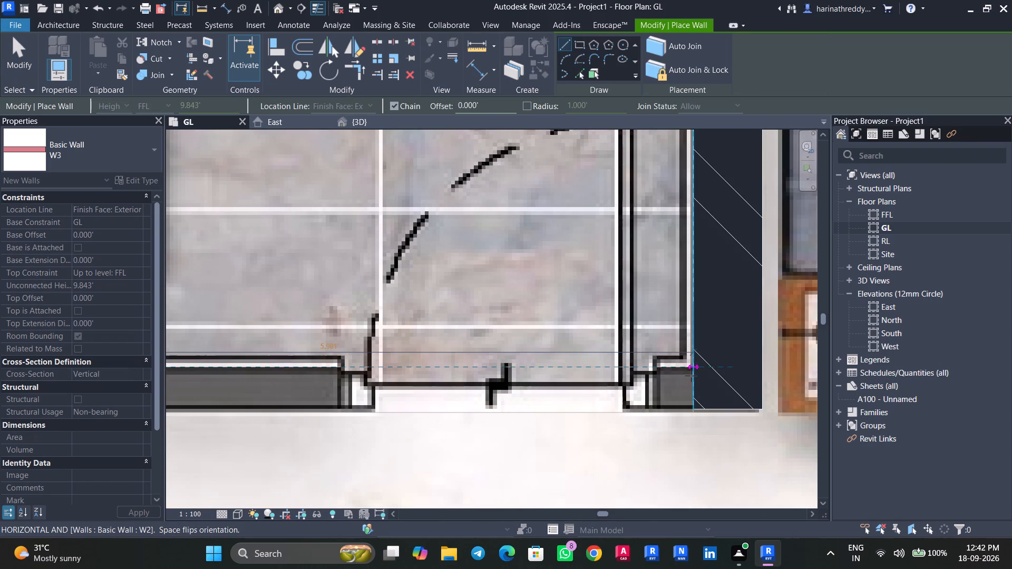
pyautogui.click(691, 376)
pyautogui.press('Escape')
pyautogui.press('Escape')
pyautogui.click(562, 382)
pyautogui.press('Escape')
pyautogui.press('Escape')
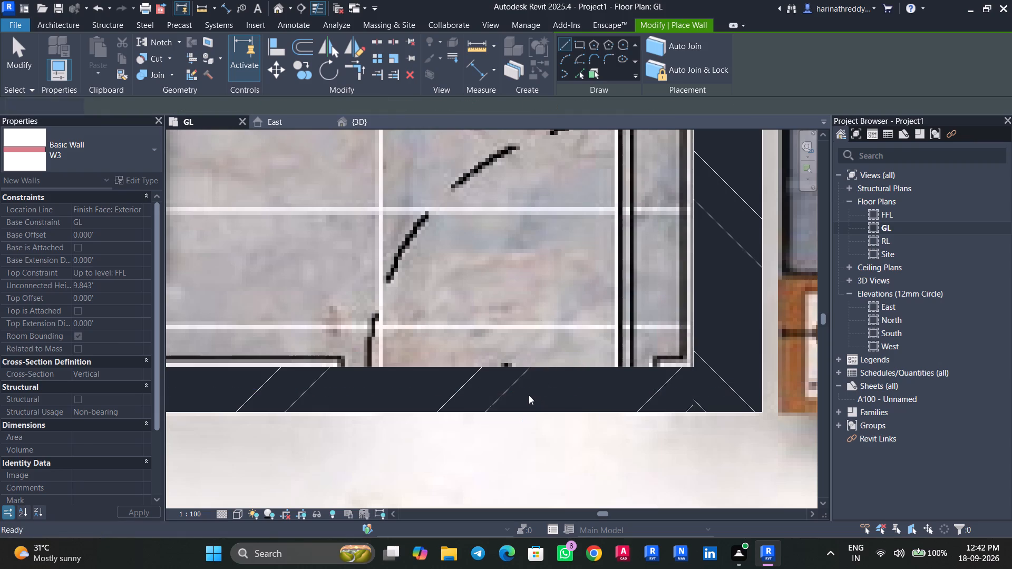
pyautogui.click(529, 395)
pyautogui.press('Up')
pyautogui.press('Up')
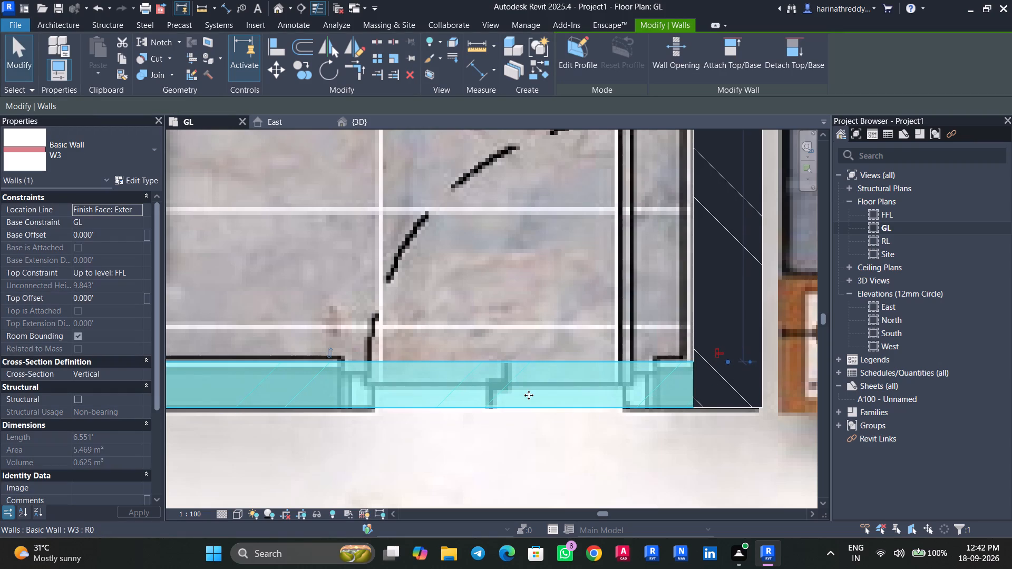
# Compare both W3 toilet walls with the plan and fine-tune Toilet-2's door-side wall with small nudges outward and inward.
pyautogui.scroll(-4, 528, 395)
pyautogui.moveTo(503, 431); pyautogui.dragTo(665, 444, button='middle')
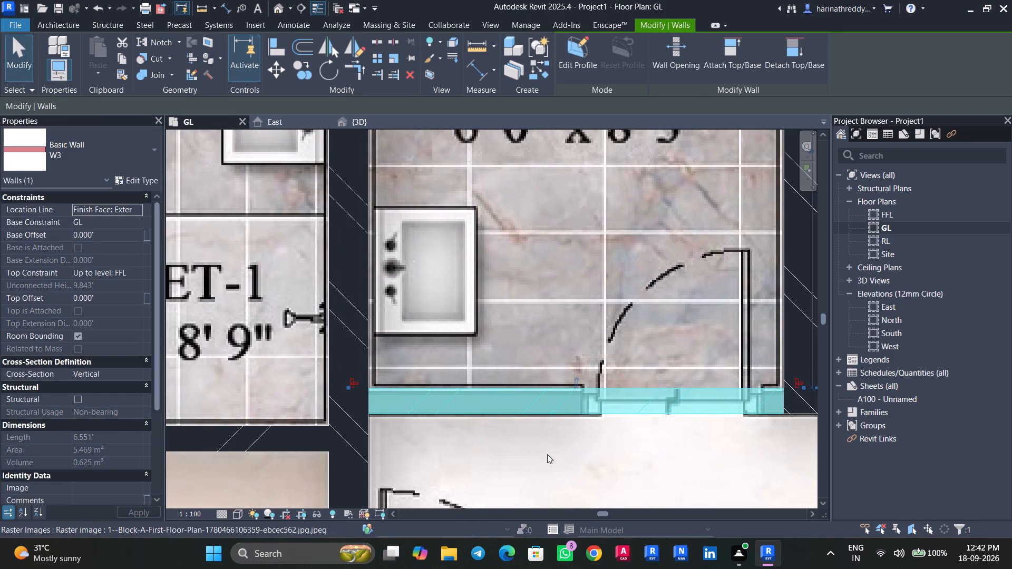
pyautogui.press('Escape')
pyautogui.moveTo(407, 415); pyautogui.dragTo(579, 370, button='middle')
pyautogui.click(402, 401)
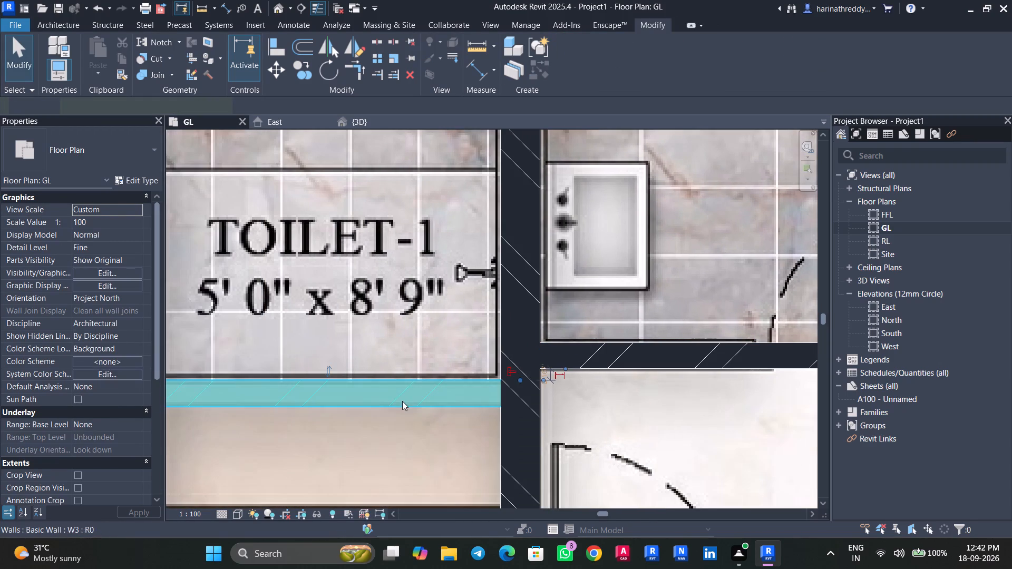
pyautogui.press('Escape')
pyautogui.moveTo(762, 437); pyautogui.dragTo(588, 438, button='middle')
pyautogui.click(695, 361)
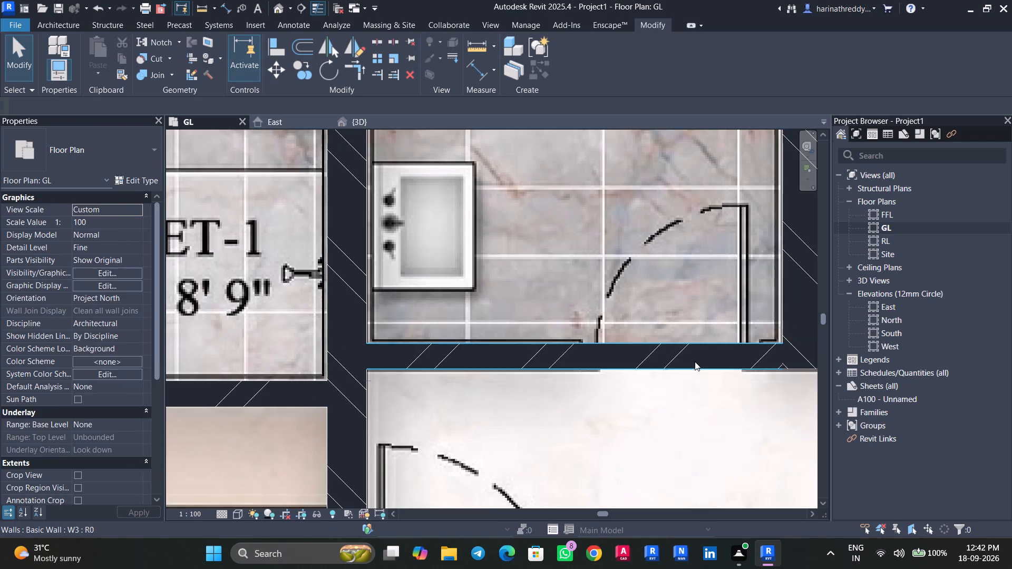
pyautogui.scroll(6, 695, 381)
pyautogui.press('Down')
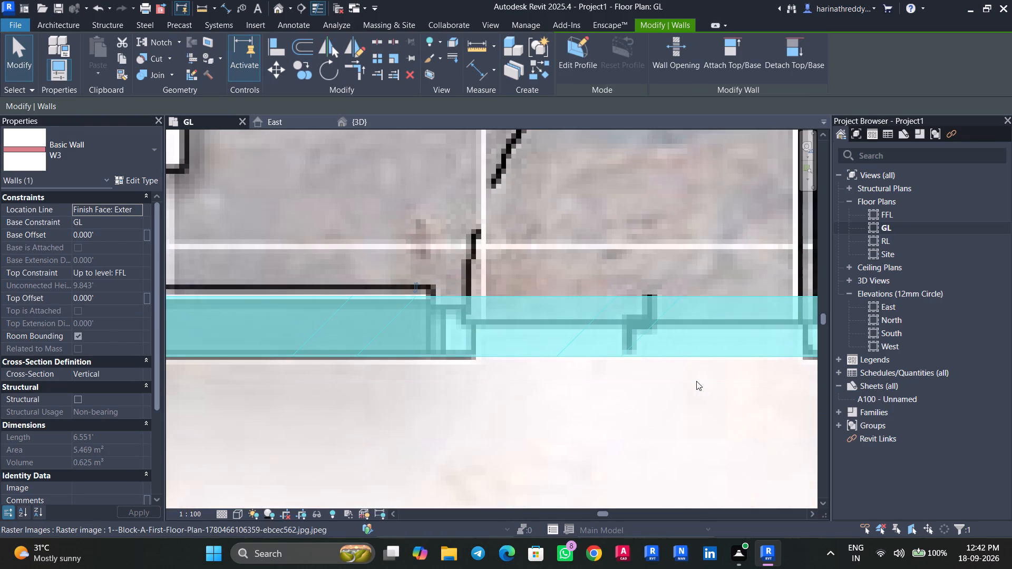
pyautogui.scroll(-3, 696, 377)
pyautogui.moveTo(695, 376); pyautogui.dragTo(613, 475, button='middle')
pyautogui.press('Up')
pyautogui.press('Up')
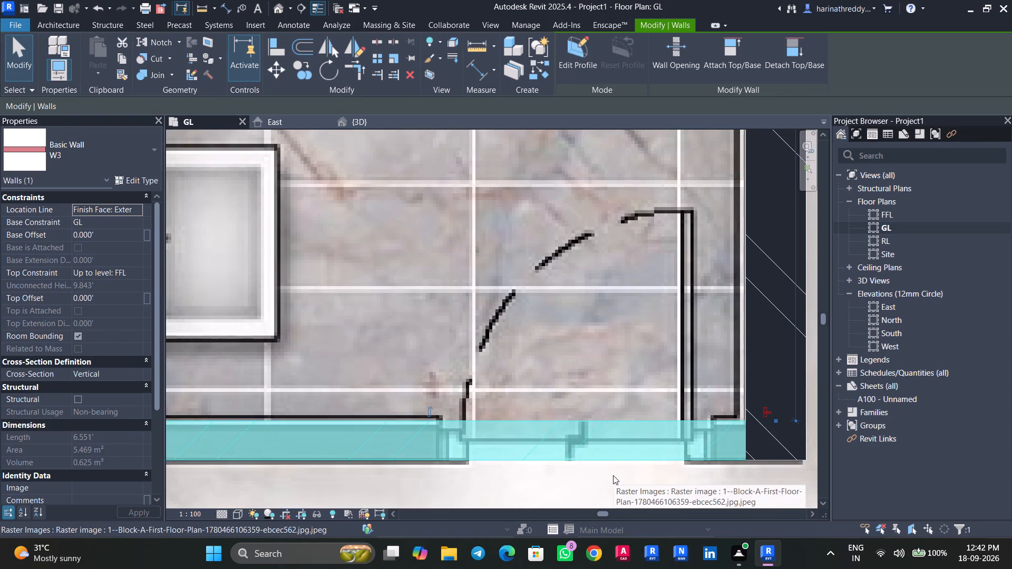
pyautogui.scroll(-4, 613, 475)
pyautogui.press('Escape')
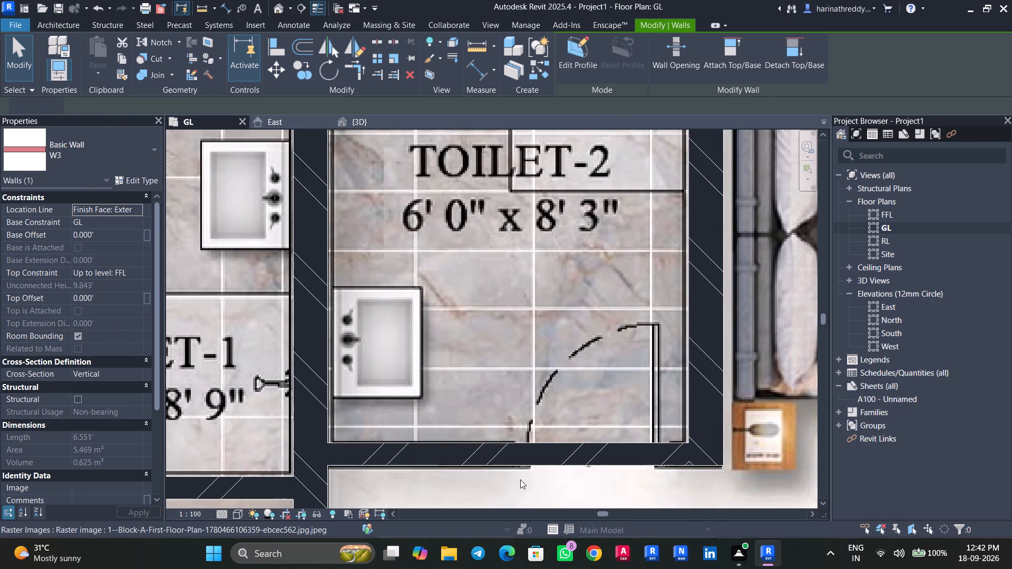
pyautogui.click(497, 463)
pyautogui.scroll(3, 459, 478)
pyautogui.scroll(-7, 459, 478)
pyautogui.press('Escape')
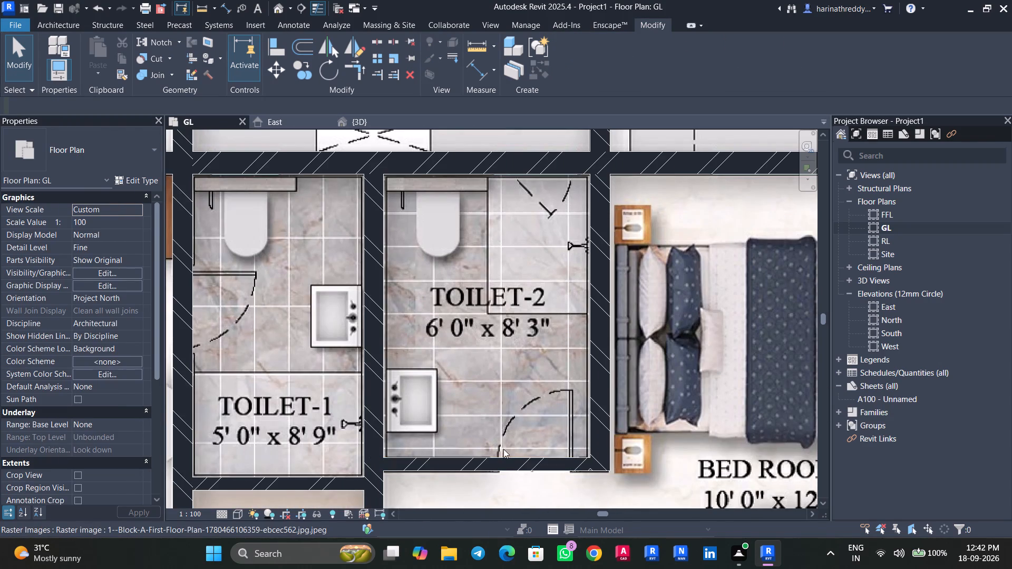
# Add an aligned dimension between the inner faces of Toilet-2's shaft-side wall and its door-side W3 wall, placed over Bed Room-2.
pyautogui.press('d')
pyautogui.press('i')
pyautogui.press('Tab')
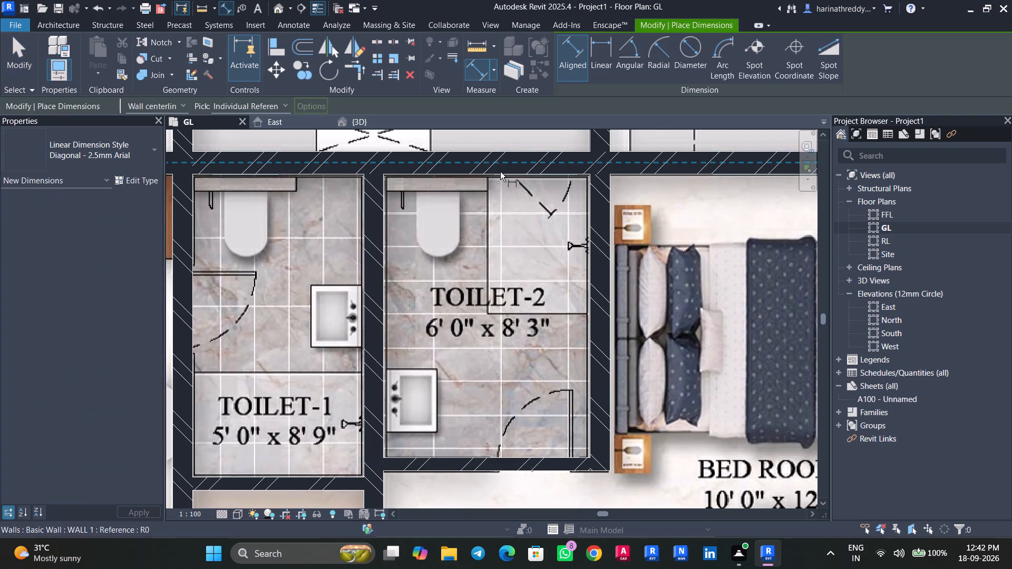
pyautogui.click(500, 172)
pyautogui.press('Tab')
pyautogui.click(442, 454)
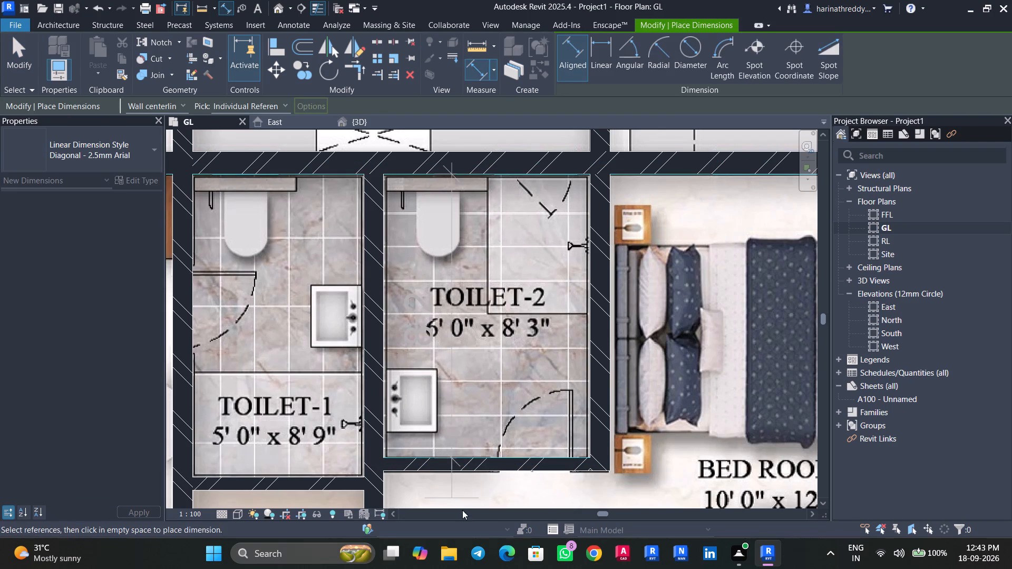
pyautogui.click(701, 487)
pyautogui.press('Escape')
pyautogui.press('Escape')
pyautogui.press('Escape')
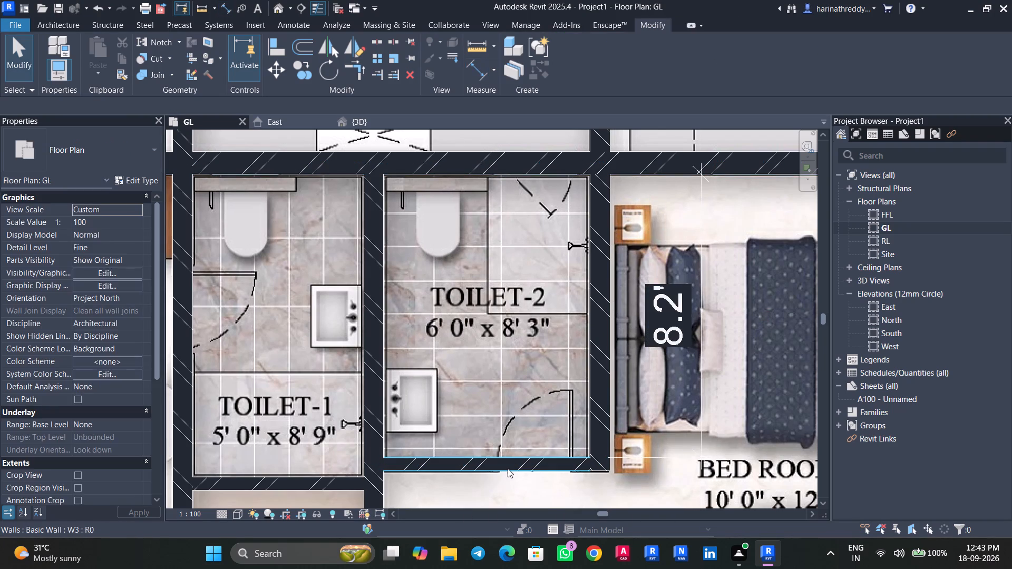
# Set the dimensioned distance to Toilet-2's door-side W3 wall to 8.3'.
pyautogui.click(508, 468)
pyautogui.click(688, 318)
pyautogui.write('8.3')
pyautogui.press("'")
pyautogui.press('Return')
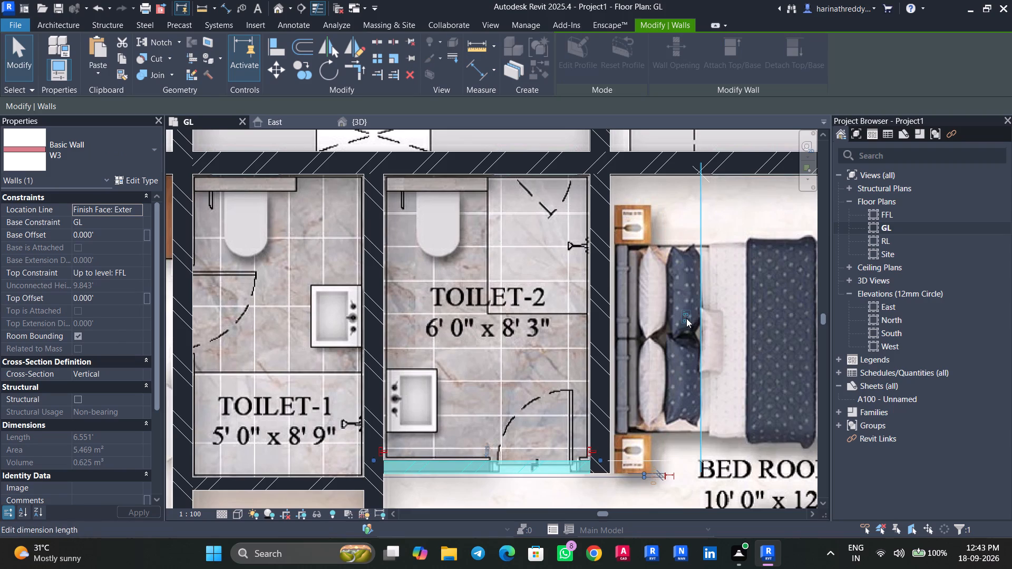
pyautogui.press('Escape')
pyautogui.press('Escape')
# Nudge Toilet-2's door-side W3 wall slightly toward Toilet-2 to fit the drawn wall.
pyautogui.click(512, 458)
pyautogui.scroll(6, 510, 477)
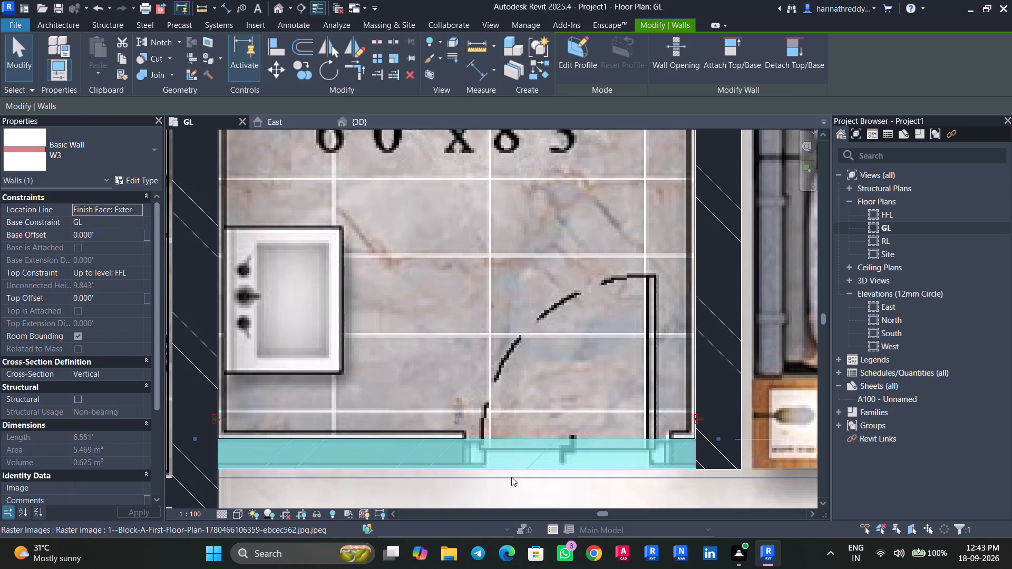
pyautogui.press('Up')
pyautogui.press('Up')
pyautogui.press('Down')
pyautogui.scroll(-7, 511, 477)
pyautogui.press('Escape')
pyautogui.press('Escape')
# Delete the aligned dimension placed over Bed Room-2.
pyautogui.click(674, 455)
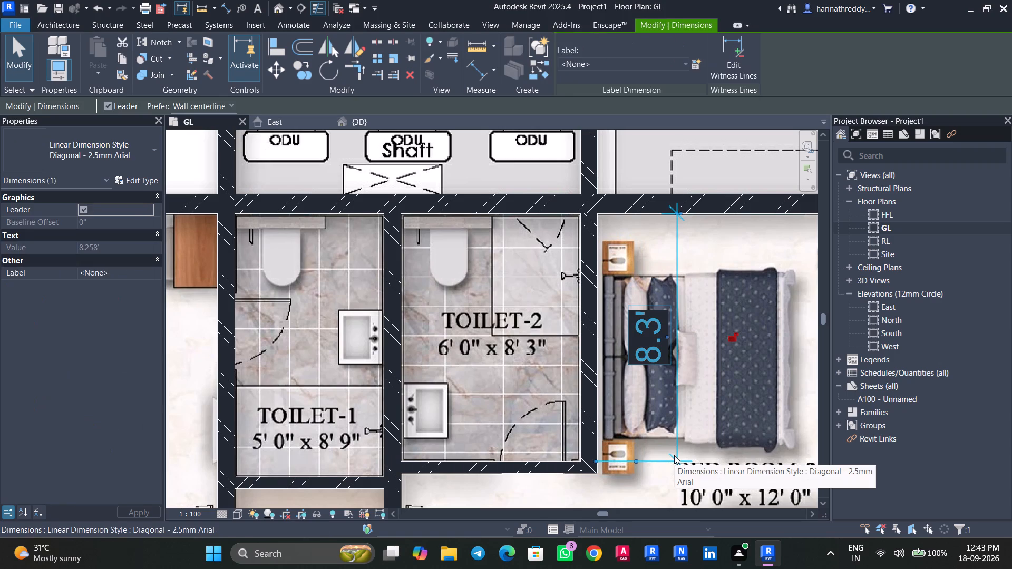
pyautogui.press('Delete')
pyautogui.scroll(-4, 656, 469)
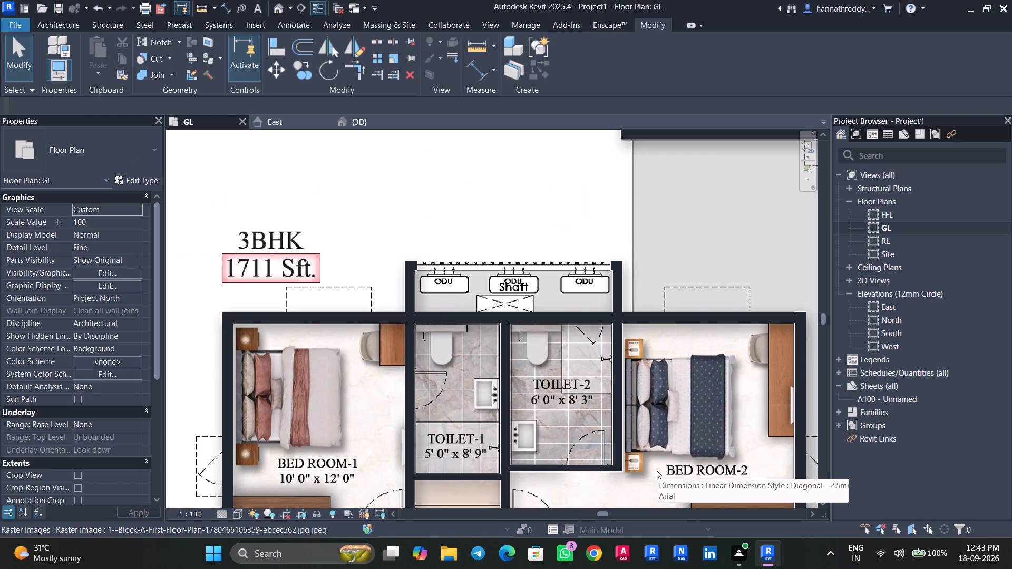
pyautogui.scroll(-5, 656, 469)
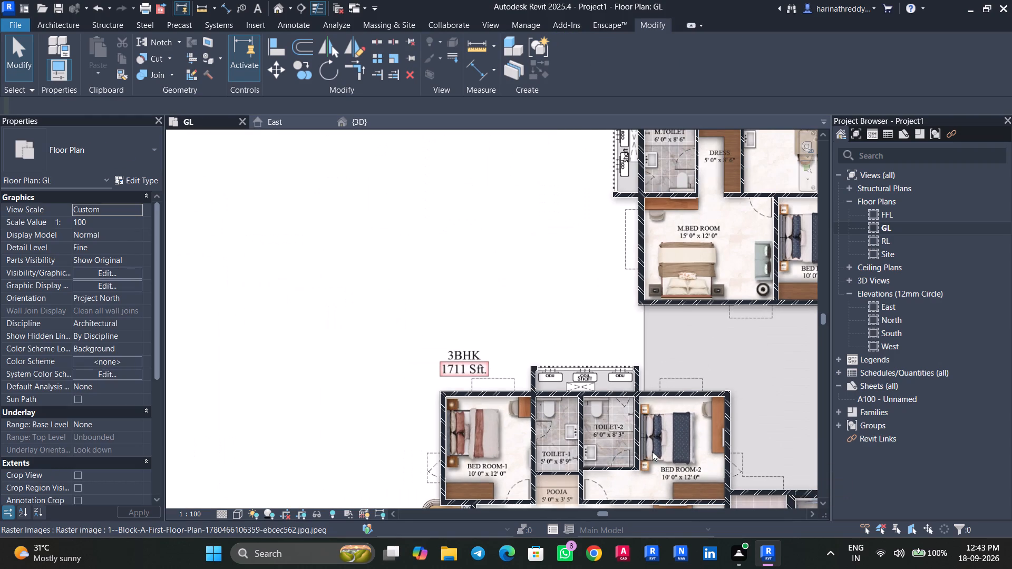
# Draw a W2 wall about 6.5' long along the outer edge of the Shaft beside Toilet-1 in the 1992 Sft flat.
pyautogui.moveTo(687, 350); pyautogui.dragTo(515, 458, button='middle')
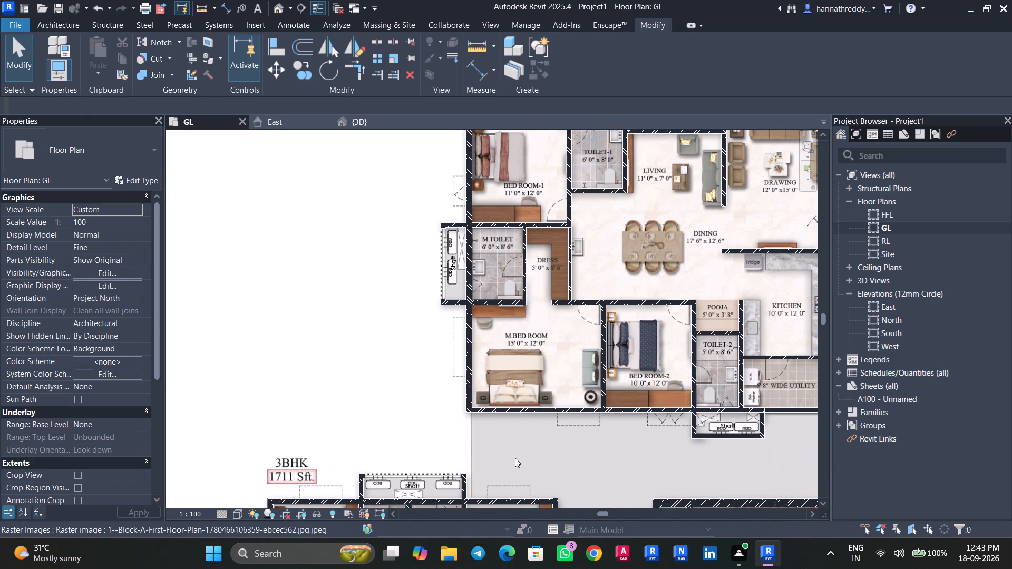
pyautogui.scroll(-3, 515, 458)
pyautogui.scroll(9, 568, 166)
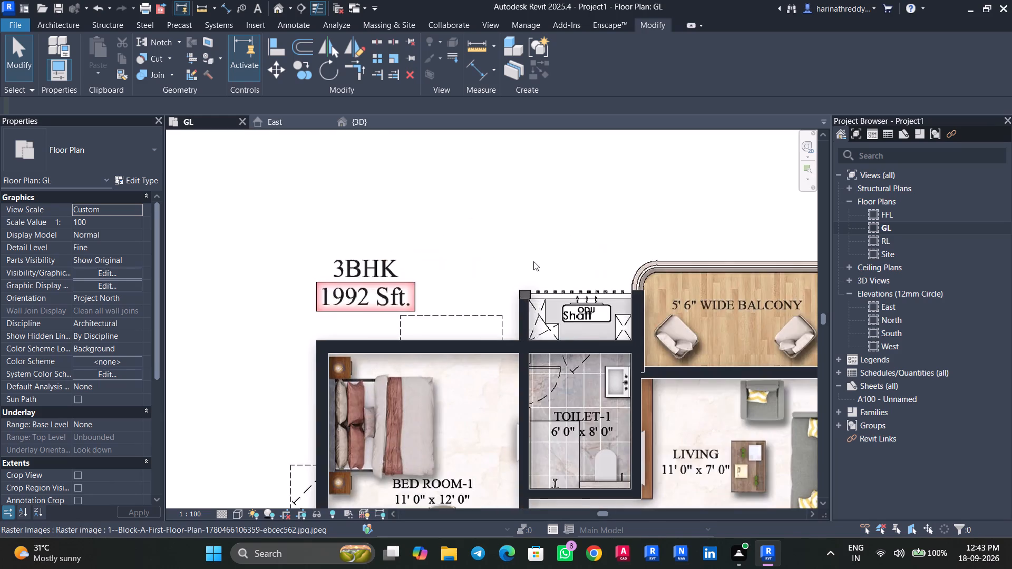
pyautogui.scroll(5, 528, 271)
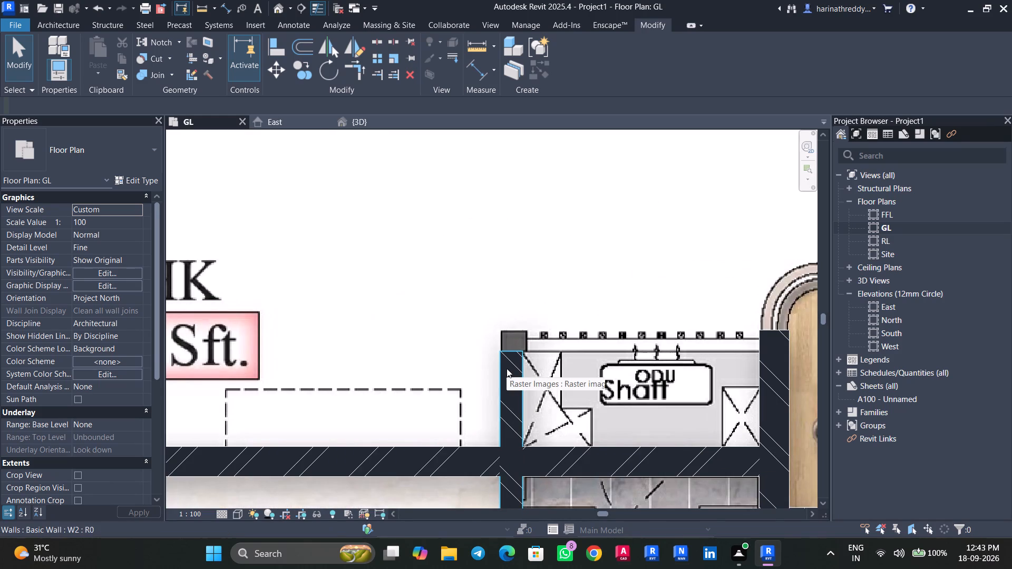
pyautogui.click(515, 371)
pyautogui.press('c')
pyautogui.press('s')
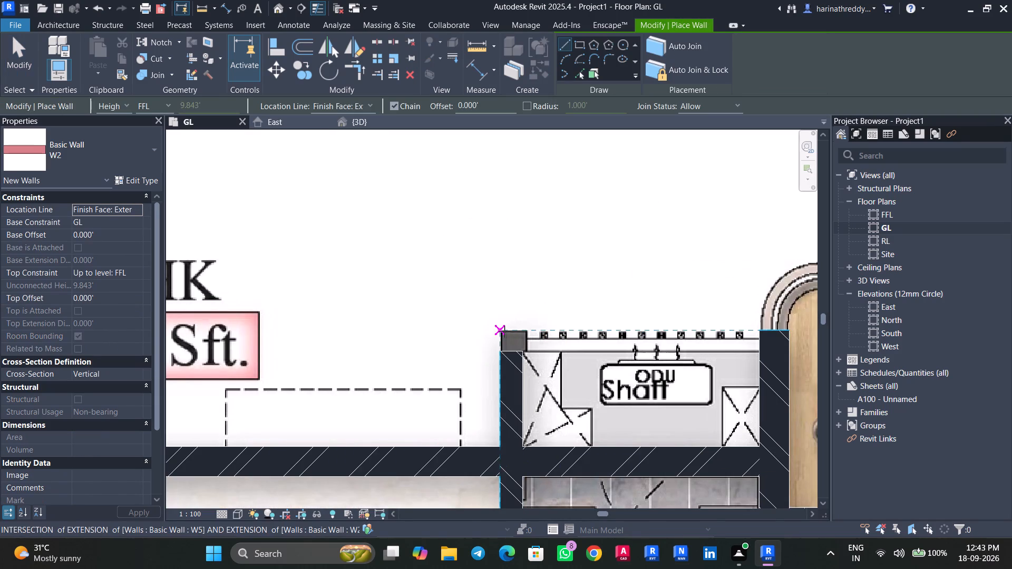
pyautogui.click(503, 330)
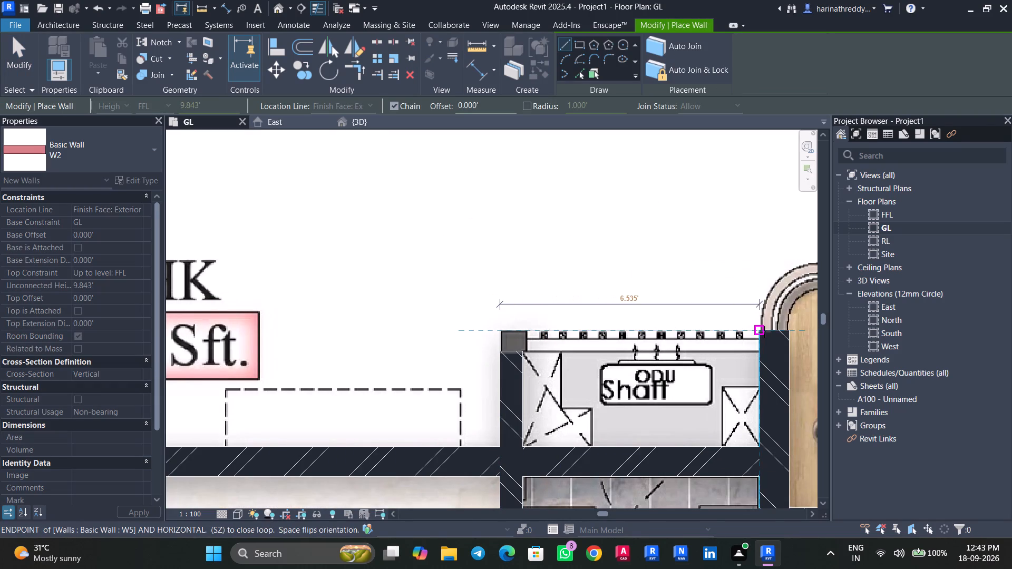
pyautogui.click(764, 332)
pyautogui.press('Escape')
pyautogui.press('Escape')
pyautogui.press('Escape')
# Split the W2 wall across Toilet-1's Shaft just past the drawn corner column and delete the long portion over the opening.
pyautogui.click(513, 332)
pyautogui.scroll(4, 524, 351)
pyautogui.press('Escape')
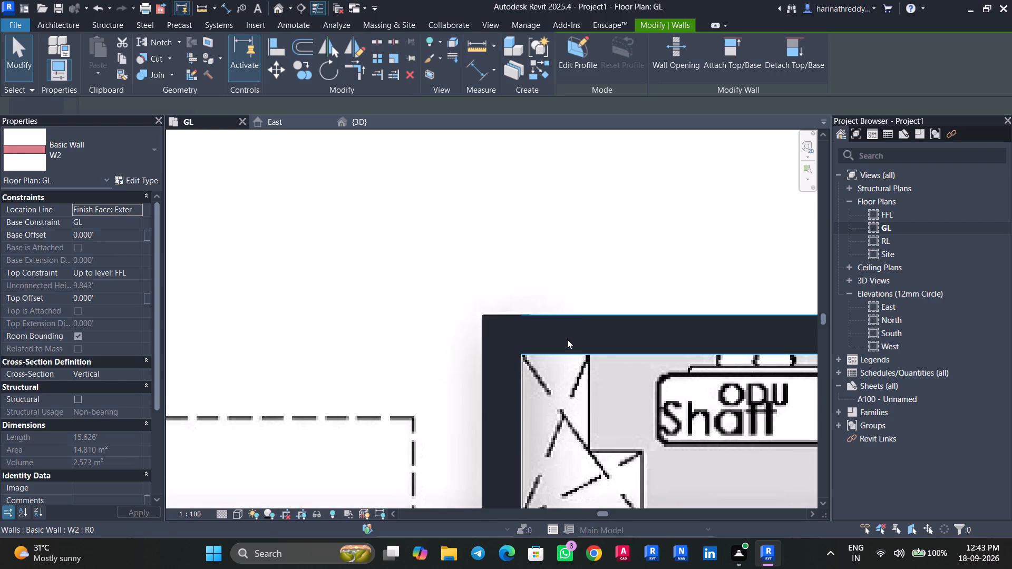
pyautogui.click(567, 339)
pyautogui.press('Escape')
pyautogui.click(550, 330)
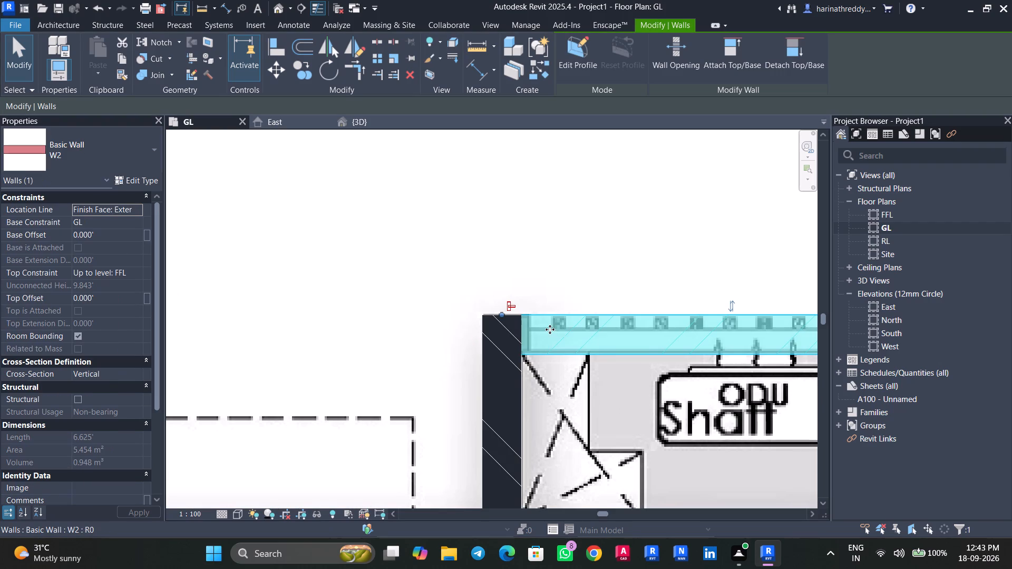
pyautogui.write('SL')
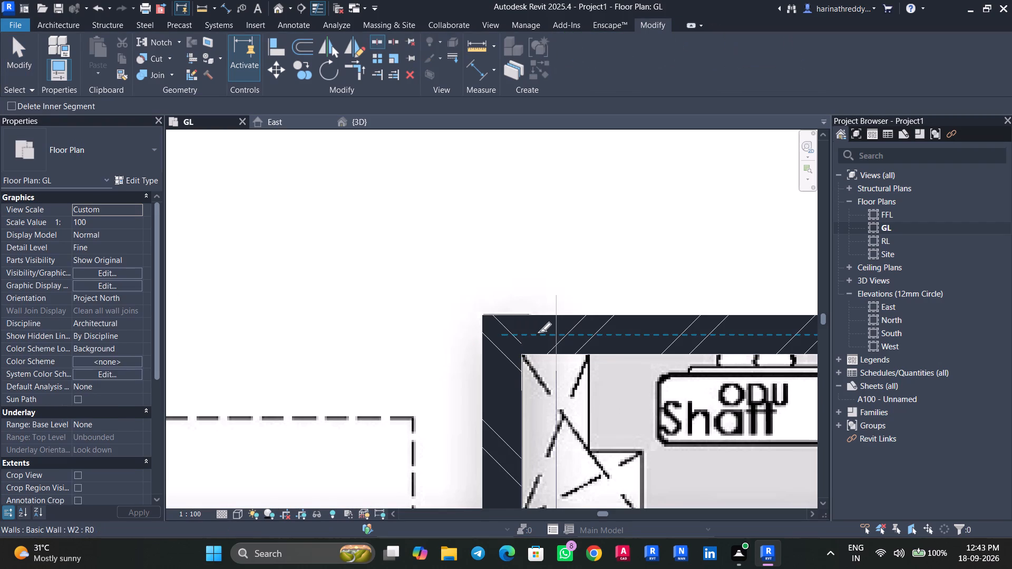
pyautogui.click(538, 330)
pyautogui.press('Escape')
pyautogui.press('Escape')
pyautogui.click(593, 347)
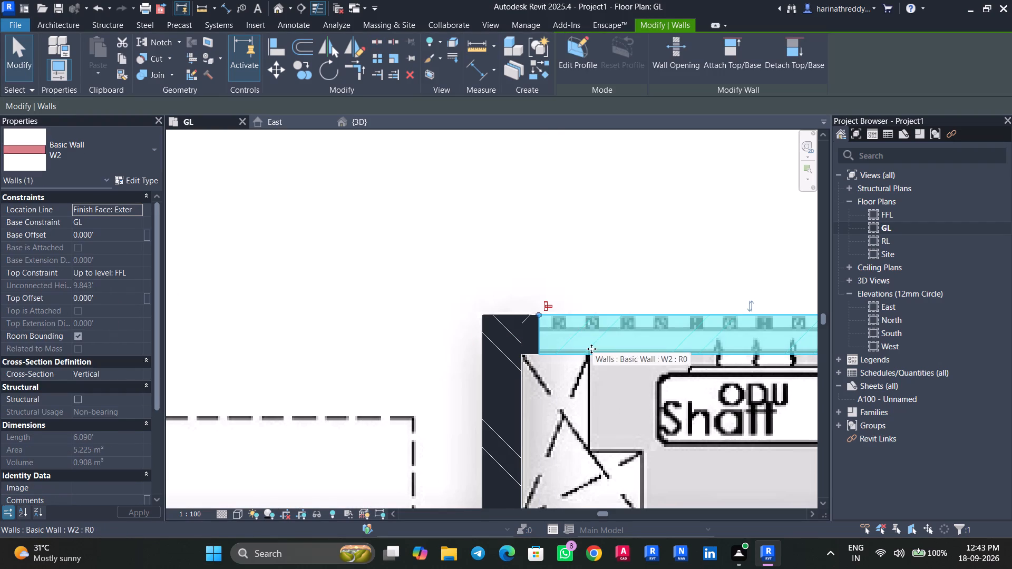
pyautogui.press('Delete')
# Nudge the short W2 stub at the Shaft corner in small steps to fit the drawn column.
pyautogui.click(533, 333)
pyautogui.scroll(4, 533, 333)
pyautogui.press('Left')
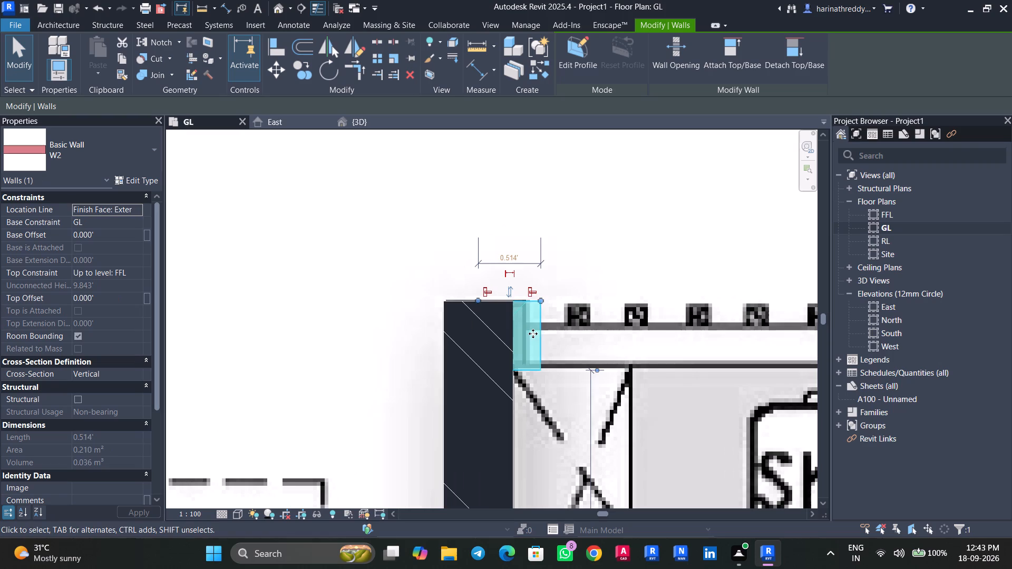
pyautogui.press('Left')
pyautogui.press('Left')
pyautogui.press('Left')
pyautogui.press('Left')
pyautogui.press('Left')
pyautogui.press('Left')
pyautogui.press('Escape')
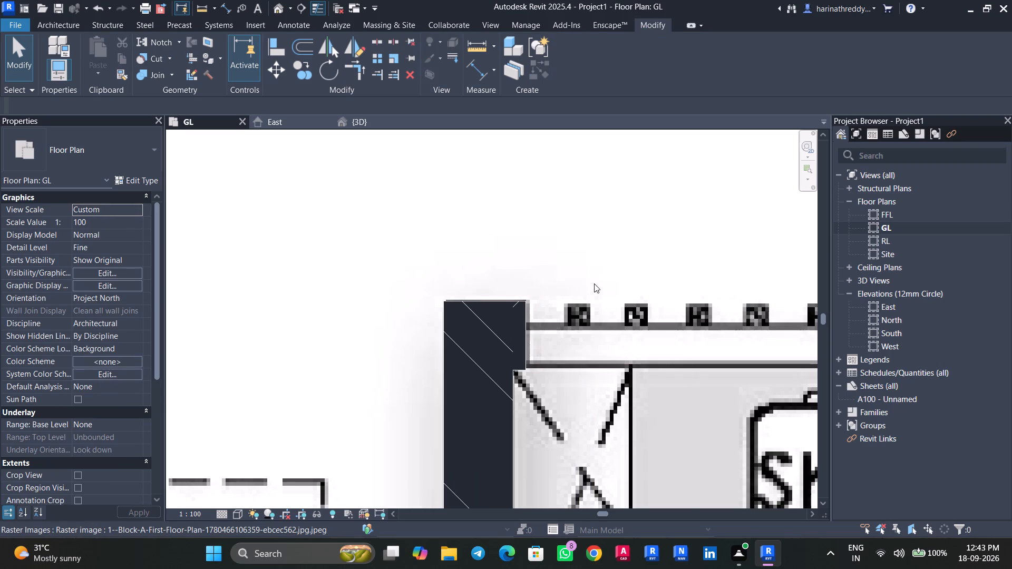
# Review the traced walls in the 3D view and across the GL plan towards the staircase core.
pyautogui.scroll(-8, 593, 282)
pyautogui.click(384, 118)
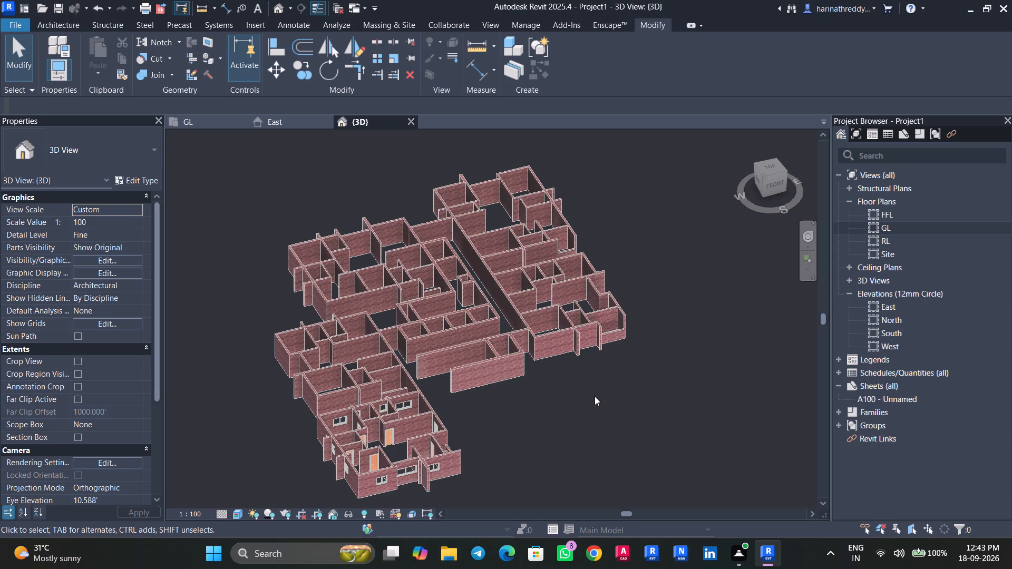
pyautogui.moveTo(555, 415); pyautogui.dragTo(600, 393, button='middle')
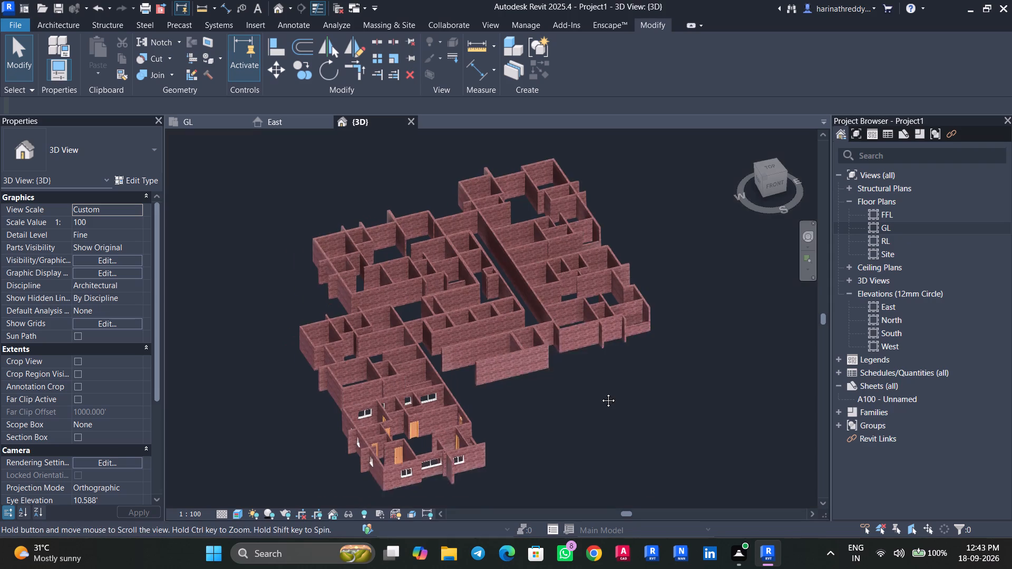
pyautogui.moveTo(600, 393); pyautogui.dragTo(607, 392, button='middle')
pyautogui.click(207, 117)
pyautogui.scroll(-4, 290, 242)
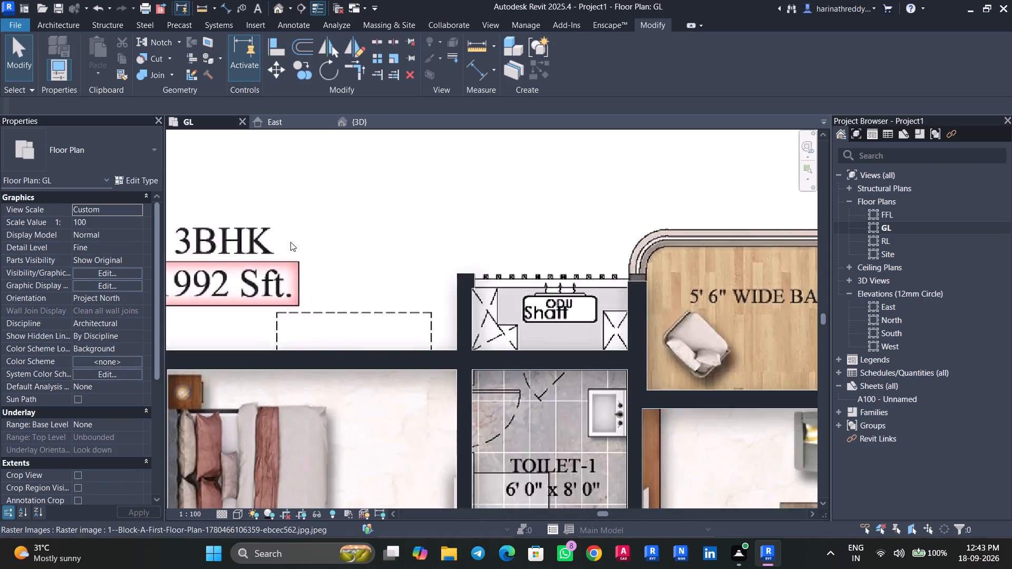
pyautogui.scroll(-7, 290, 242)
pyautogui.scroll(-4, 460, 344)
pyautogui.moveTo(461, 350); pyautogui.dragTo(441, 213, button='middle')
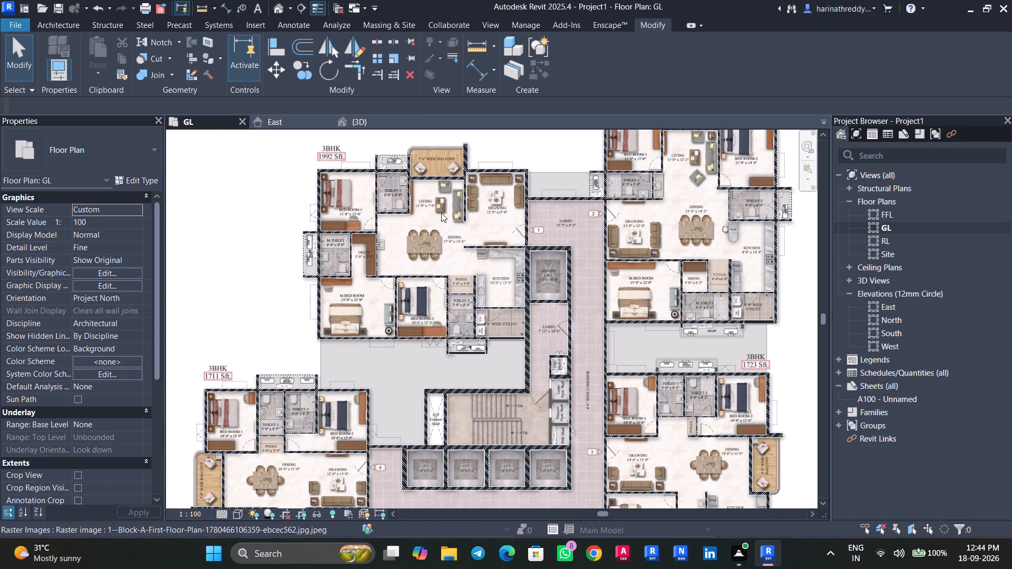
pyautogui.moveTo(381, 372); pyautogui.dragTo(424, 219, button='middle')
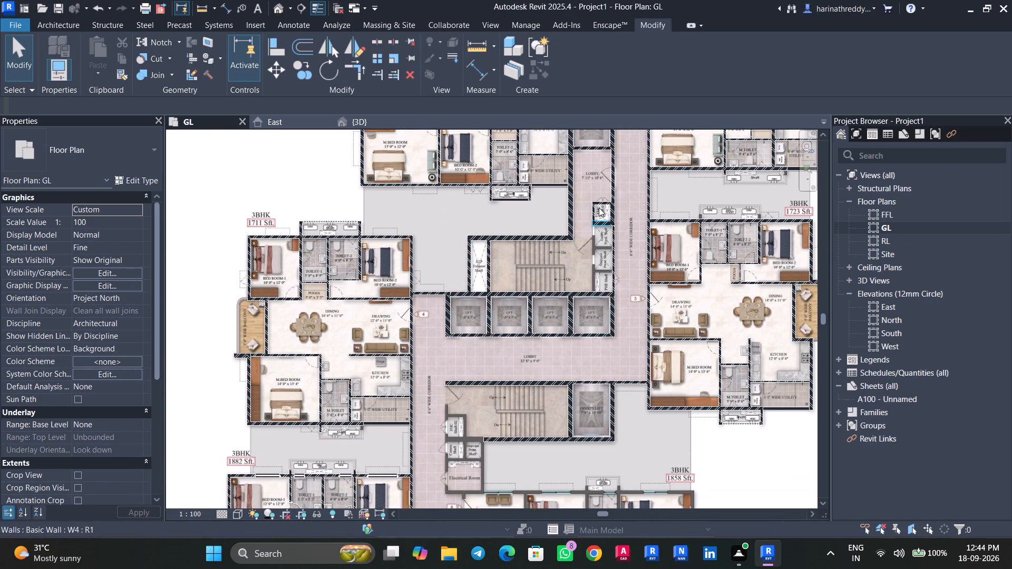
# Extend FHC Shaft:01's lobby-side W2 wall past the Lobby, Staircase and PHE shafts to the lift wall, about 18.67' long.
pyautogui.scroll(9, 592, 236)
pyautogui.moveTo(597, 275); pyautogui.dragTo(553, 350, button='middle')
pyautogui.click(552, 192)
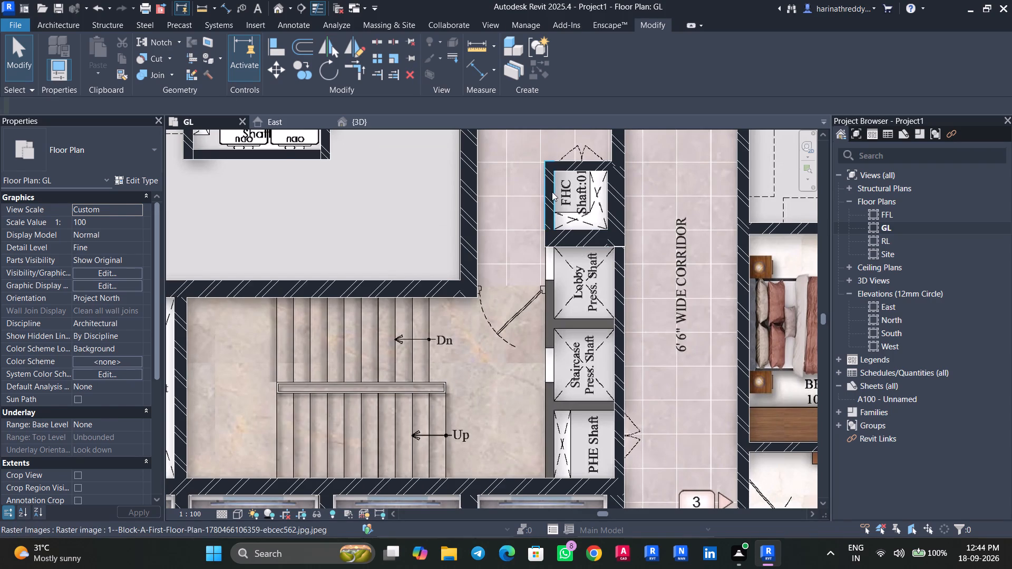
pyautogui.scroll(3, 550, 217)
pyautogui.moveTo(541, 248); pyautogui.dragTo(542, 348)
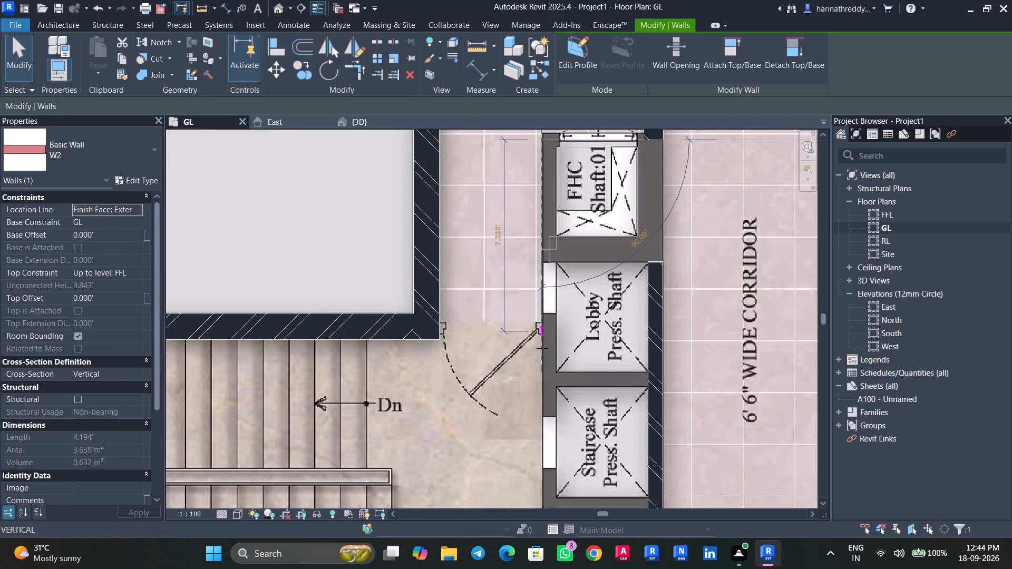
pyautogui.moveTo(542, 348); pyautogui.dragTo(547, 363)
pyautogui.moveTo(547, 363); pyautogui.dragTo(532, 180, button='middle')
pyautogui.moveTo(528, 176); pyautogui.dragTo(526, 278)
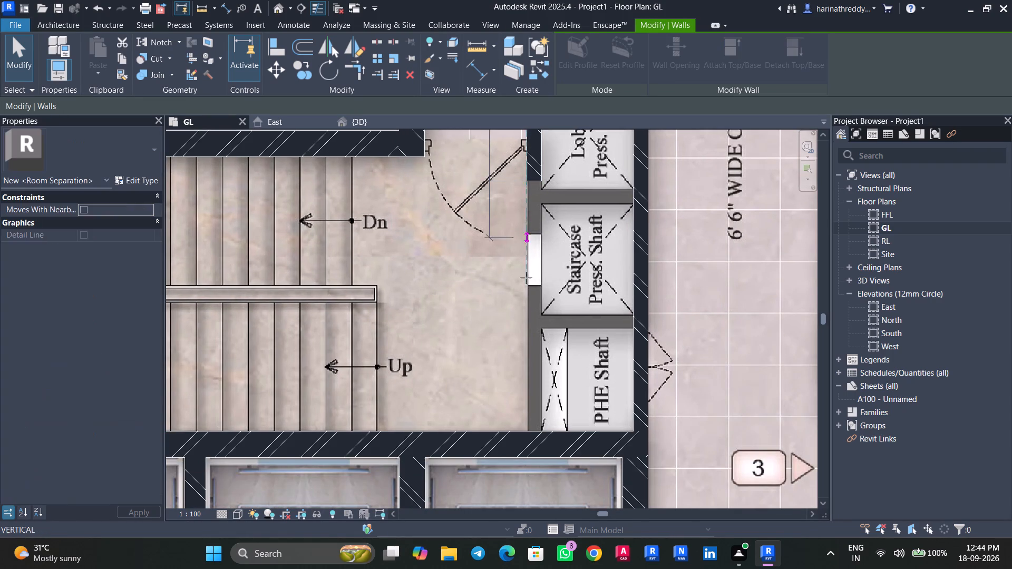
pyautogui.moveTo(526, 278); pyautogui.dragTo(525, 430)
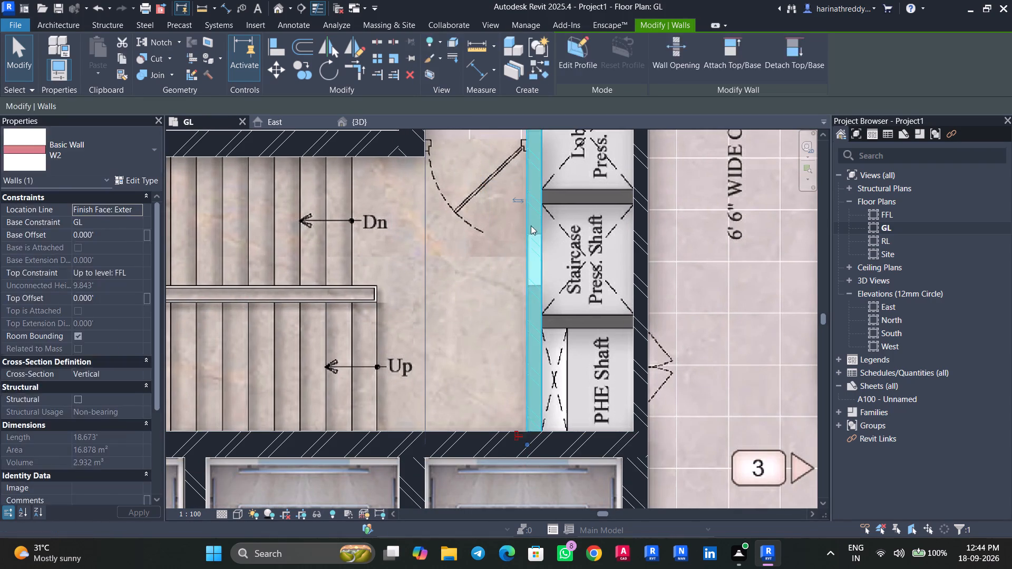
pyautogui.press('Escape')
# Split the extended W2 wall at both ends of the drawn opening beside Lobby Press. Shaft and delete the segment, about 1.58' long.
pyautogui.click(532, 211)
pyautogui.scroll(1, 536, 227)
pyautogui.moveTo(536, 227); pyautogui.dragTo(534, 446, button='middle')
pyautogui.moveTo(533, 273); pyautogui.dragTo(533, 404, button='middle')
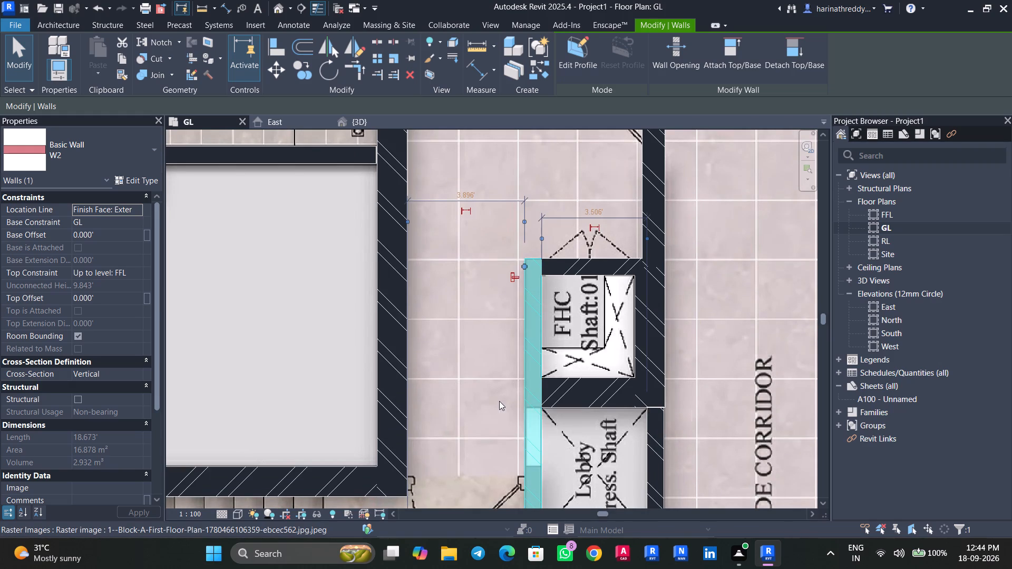
pyautogui.moveTo(569, 449); pyautogui.dragTo(554, 378, button='middle')
pyautogui.scroll(2, 539, 408)
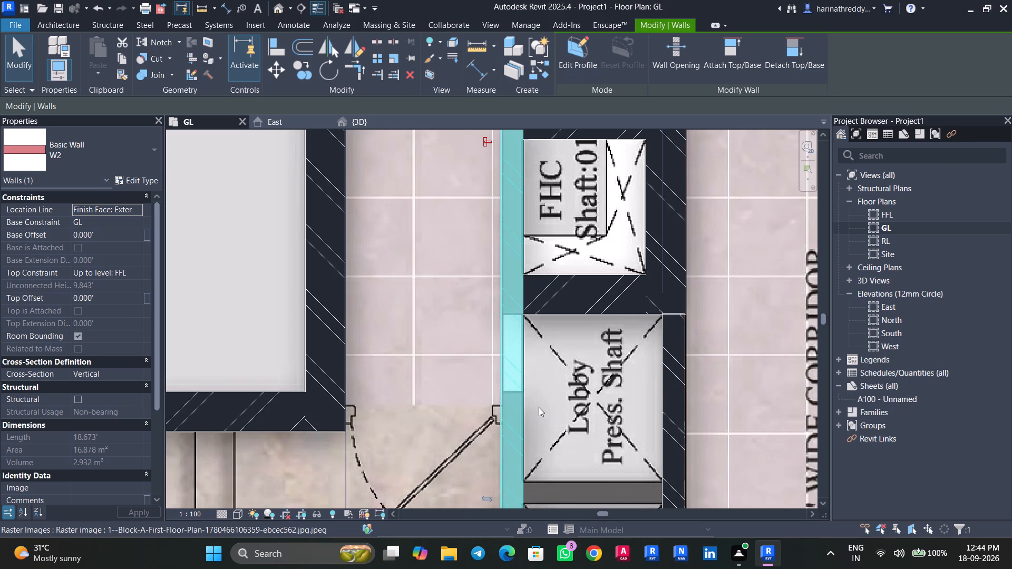
pyautogui.write('SL')
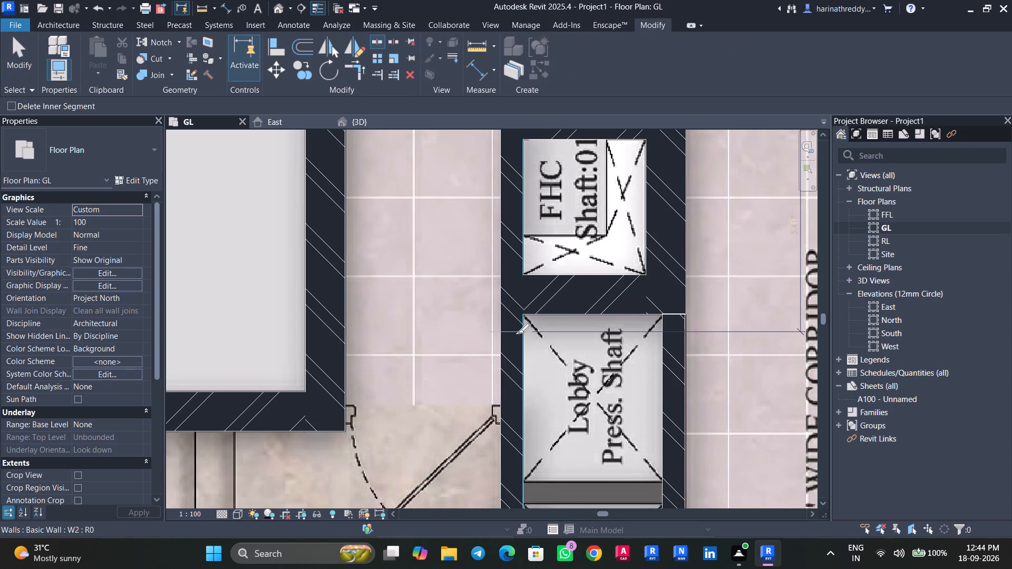
pyautogui.click(518, 329)
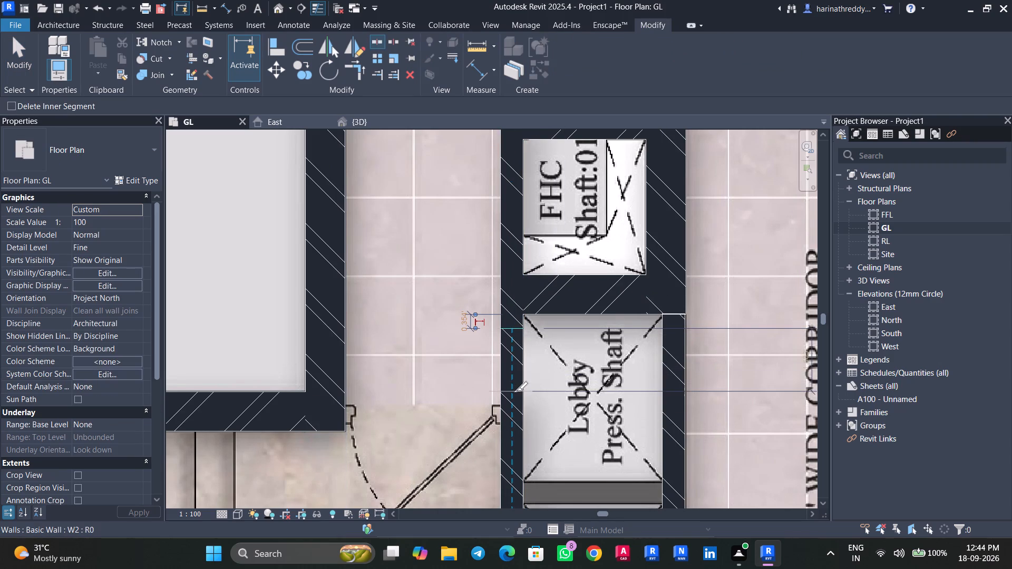
pyautogui.click(516, 391)
pyautogui.press('Escape')
pyautogui.press('Escape')
pyautogui.click(513, 360)
pyautogui.scroll(1, 518, 359)
pyautogui.scroll(-4, 518, 359)
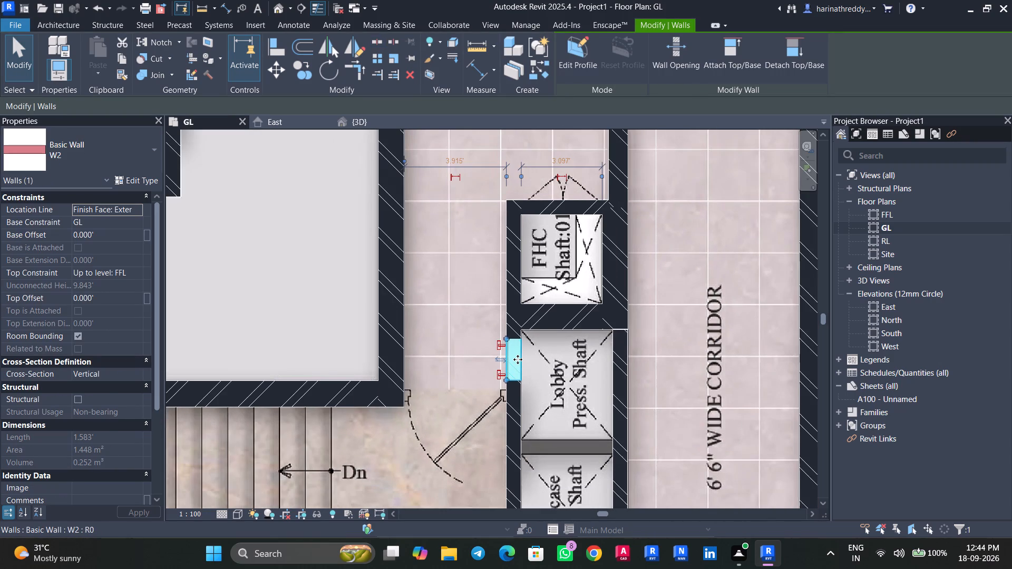
pyautogui.press('Delete')
# Split the W2 wall at both ends of the drawn opening beside Staircase Press. Shaft and delete the segment, about 1.67' long.
pyautogui.moveTo(518, 358); pyautogui.dragTo(517, 222, button='middle')
pyautogui.click(514, 389)
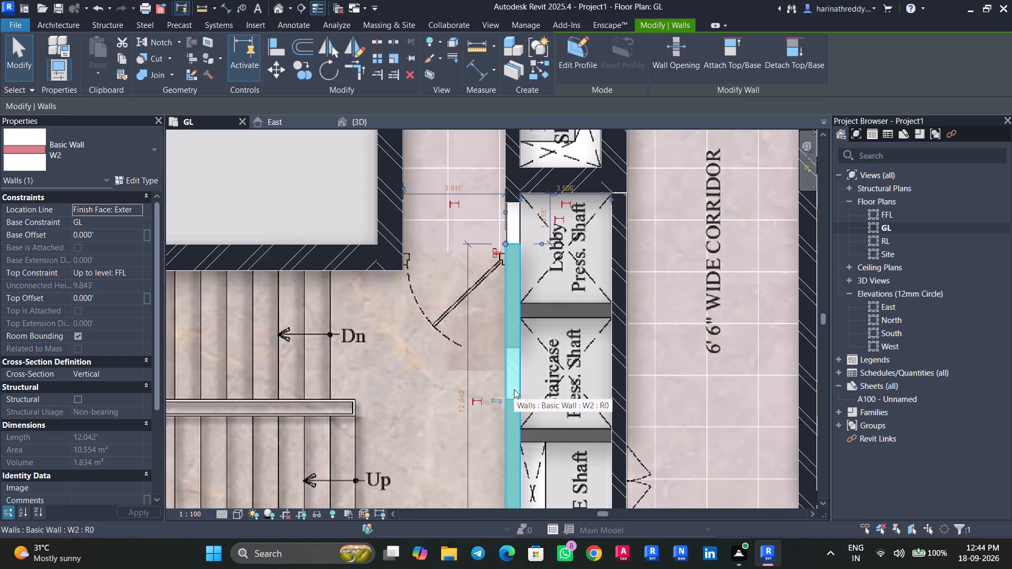
pyautogui.write('SL')
pyautogui.click(517, 355)
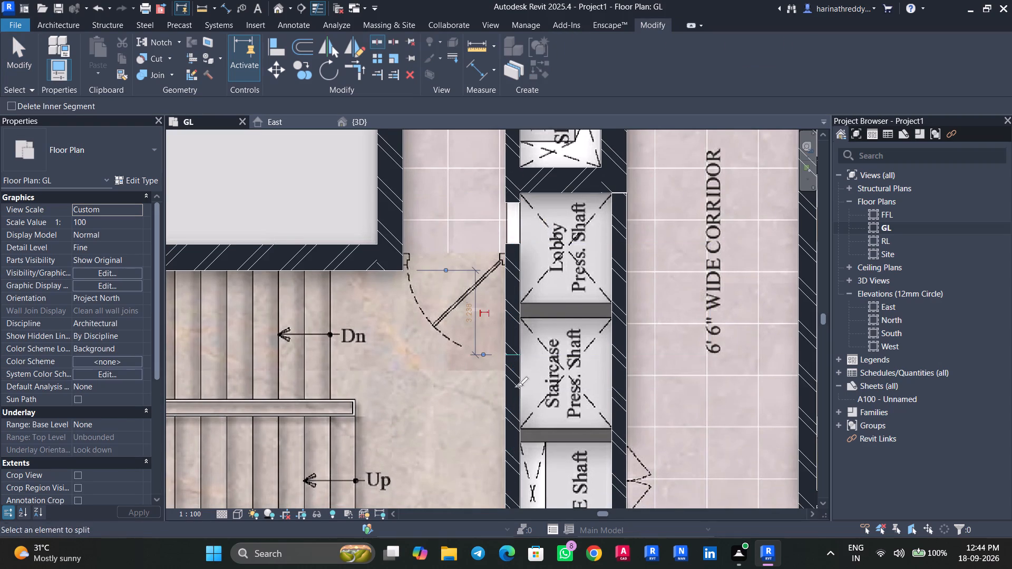
pyautogui.click(517, 398)
pyautogui.press('Escape')
pyautogui.press('Escape')
pyautogui.click(514, 384)
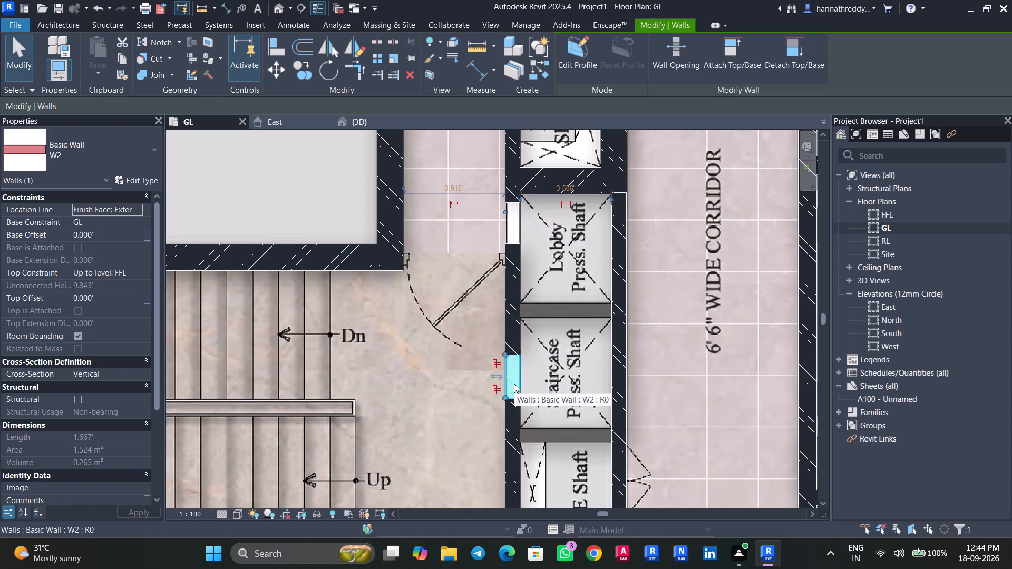
pyautogui.press('Delete')
# Check the remaining W2 wall segments beside the Lobby, Staircase and PHE shafts against the drawn plan.
pyautogui.moveTo(524, 394); pyautogui.dragTo(497, 199, button='middle')
pyautogui.click(479, 318)
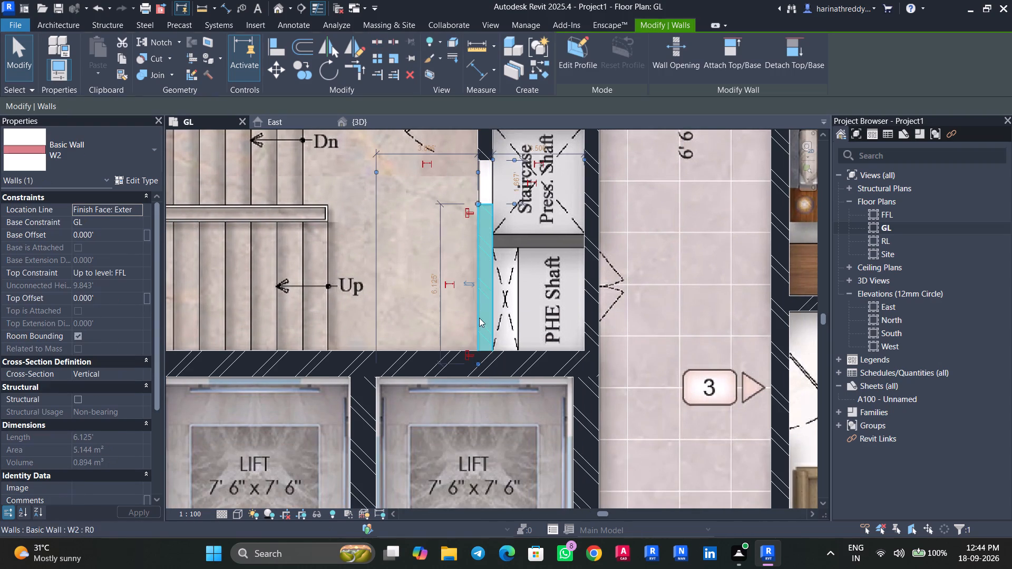
pyautogui.moveTo(503, 293); pyautogui.dragTo(523, 423, button='middle')
pyautogui.press('Escape')
pyautogui.click(497, 256)
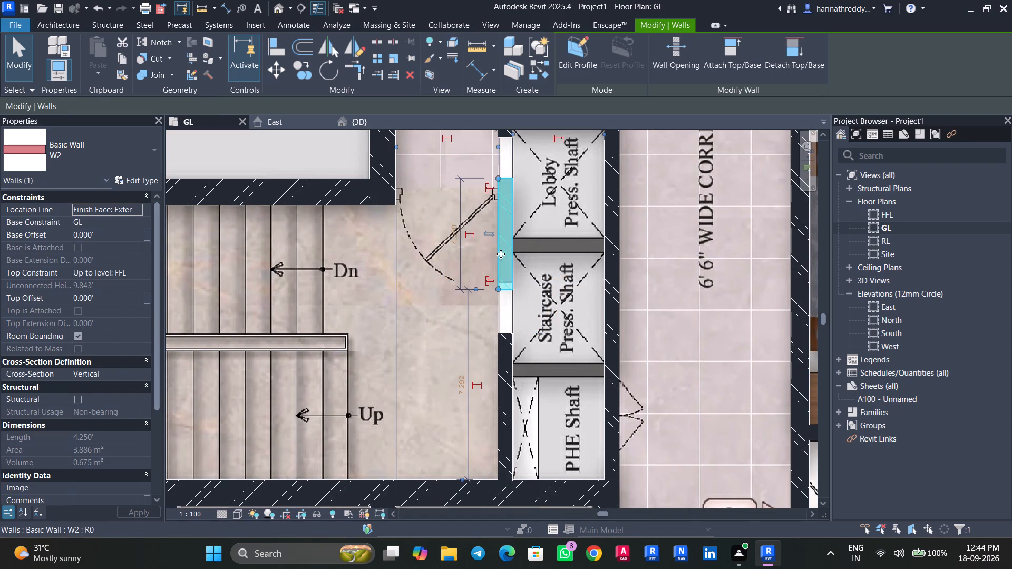
pyautogui.moveTo(537, 295); pyautogui.dragTo(542, 367, button='middle')
pyautogui.moveTo(538, 346); pyautogui.dragTo(538, 356, button='middle')
pyautogui.scroll(4, 550, 381)
pyautogui.scroll(-1, 550, 381)
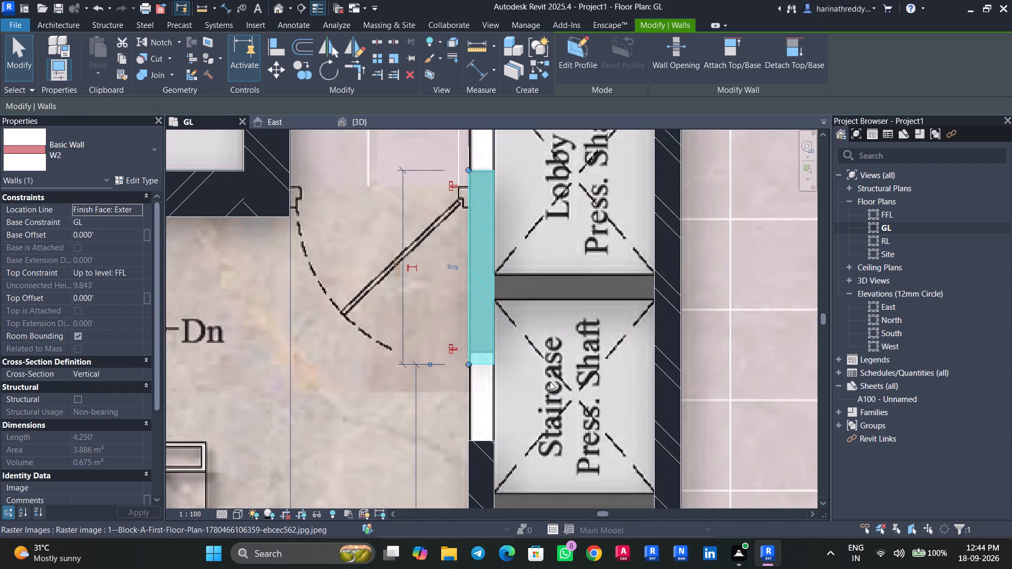
pyautogui.scroll(-7, 550, 381)
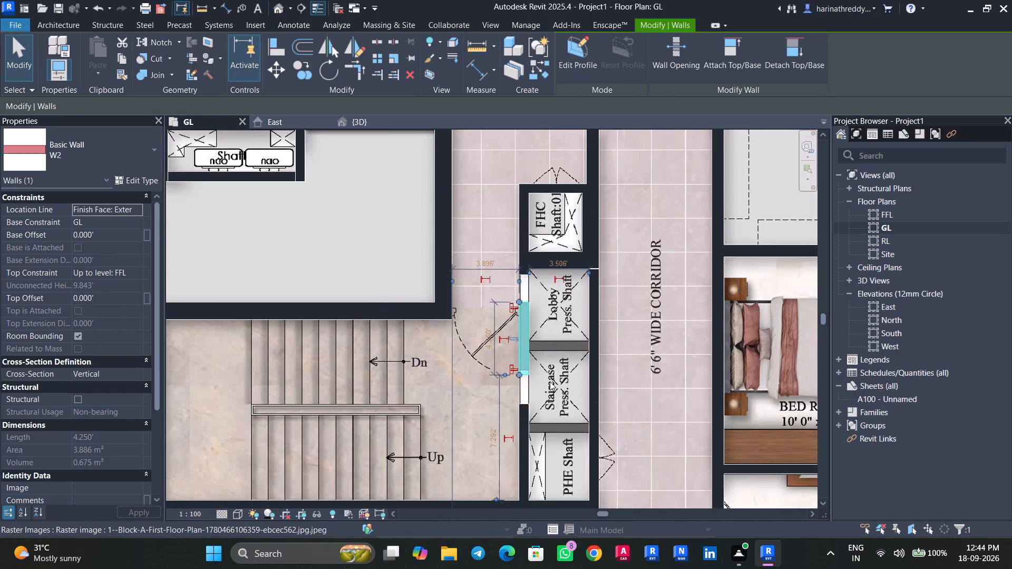
pyautogui.moveTo(543, 328); pyautogui.dragTo(512, 398, button='middle')
pyautogui.press('Escape')
pyautogui.press('Escape')
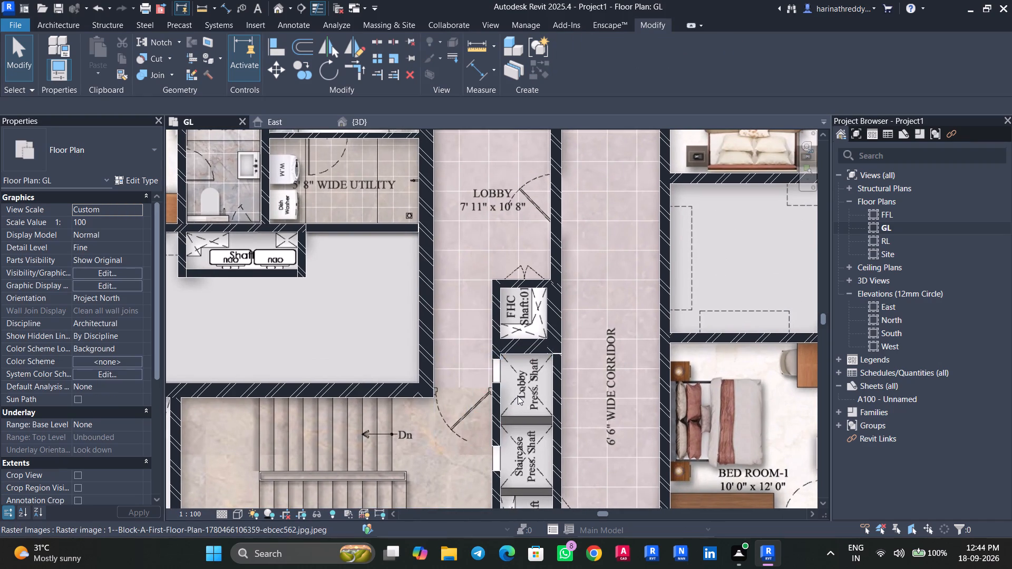
pyautogui.moveTo(518, 388); pyautogui.dragTo(491, 329, button='middle')
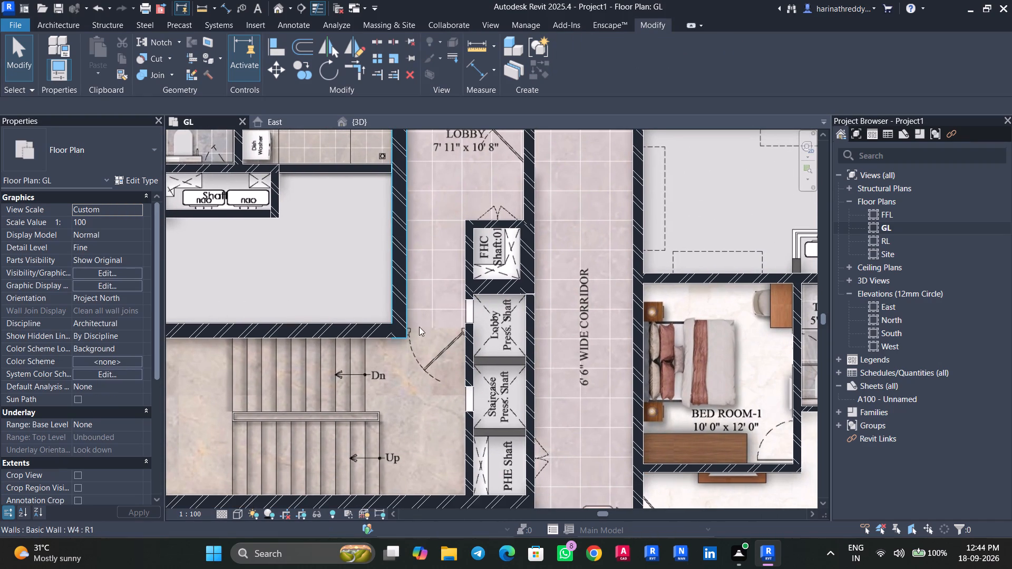
pyautogui.scroll(-1, 430, 367)
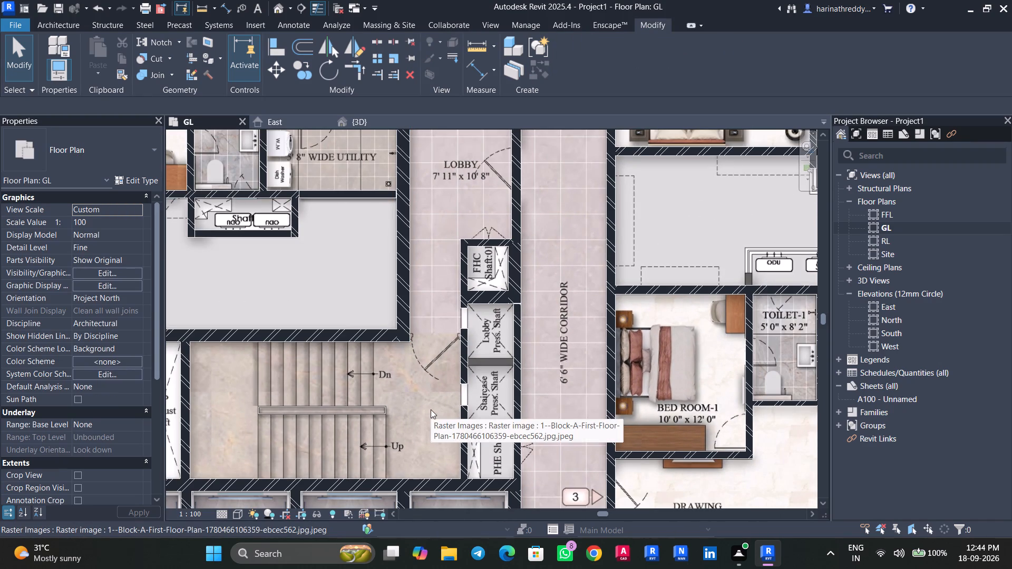
# Examine the Lobby, Staircase and PHE shafts and the adjoining lift core for walls still missing over the plan.
pyautogui.scroll(4, 491, 411)
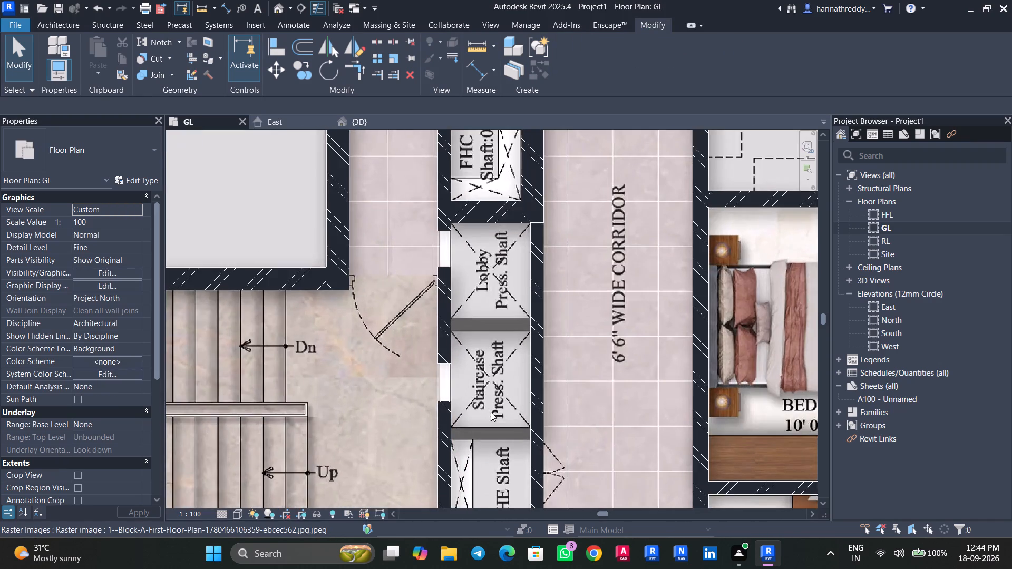
pyautogui.scroll(3, 491, 414)
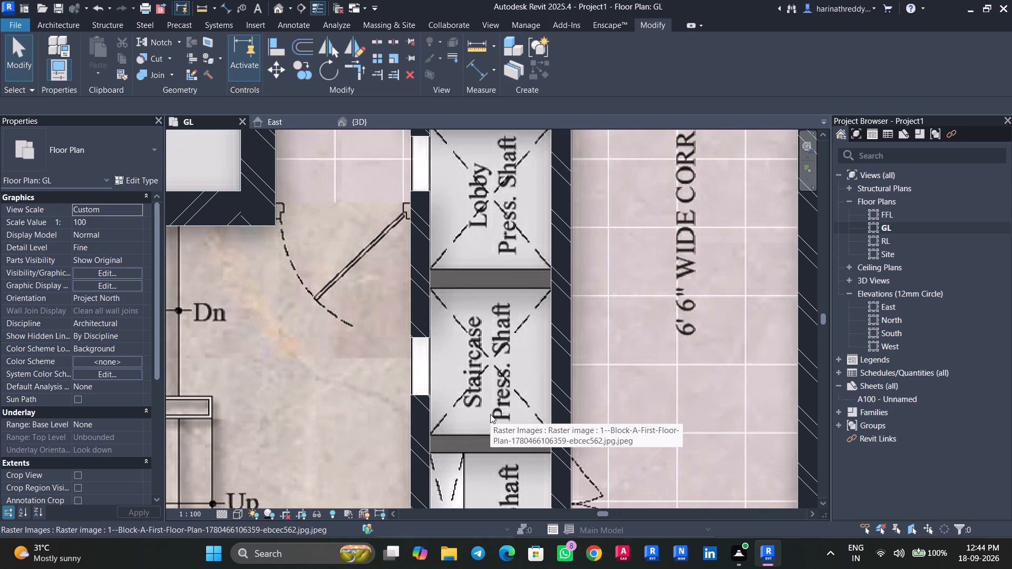
pyautogui.scroll(-1, 487, 411)
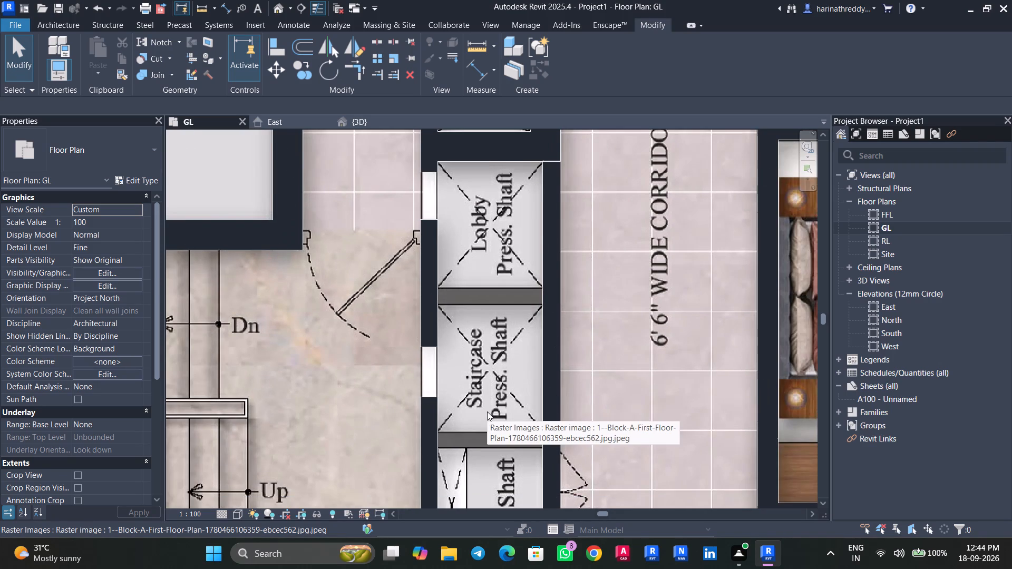
pyautogui.scroll(-3, 487, 411)
pyautogui.scroll(-4, 490, 351)
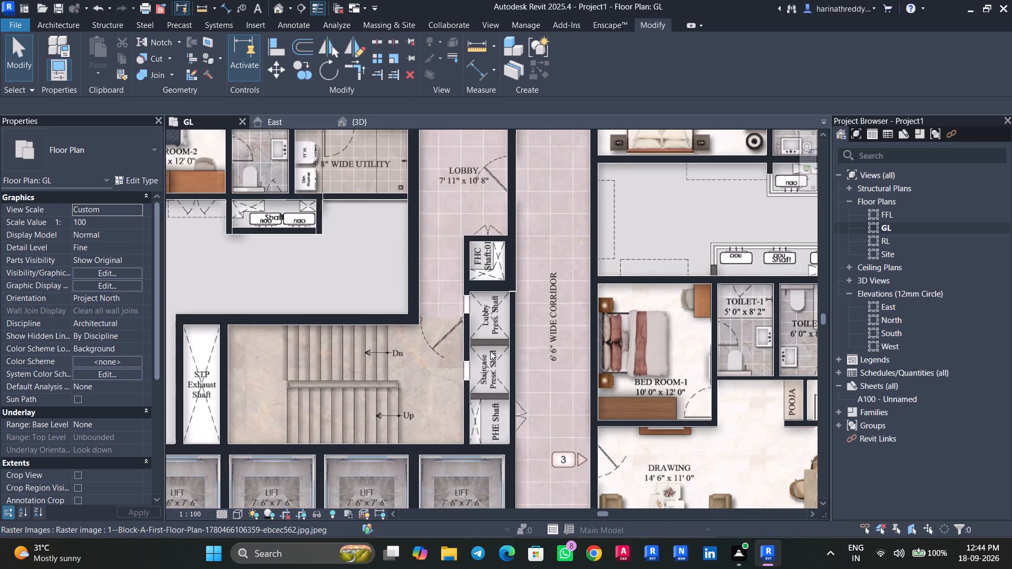
pyautogui.scroll(4, 490, 313)
pyautogui.scroll(-3, 489, 361)
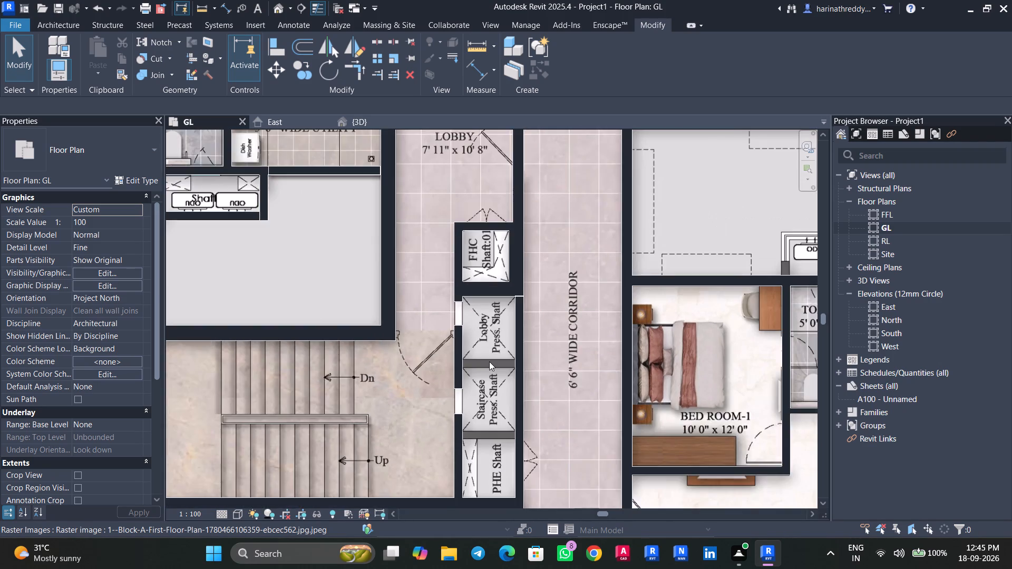
pyautogui.scroll(-3, 489, 361)
pyautogui.scroll(-1, 513, 398)
pyautogui.moveTo(513, 398); pyautogui.dragTo(509, 225, button='middle')
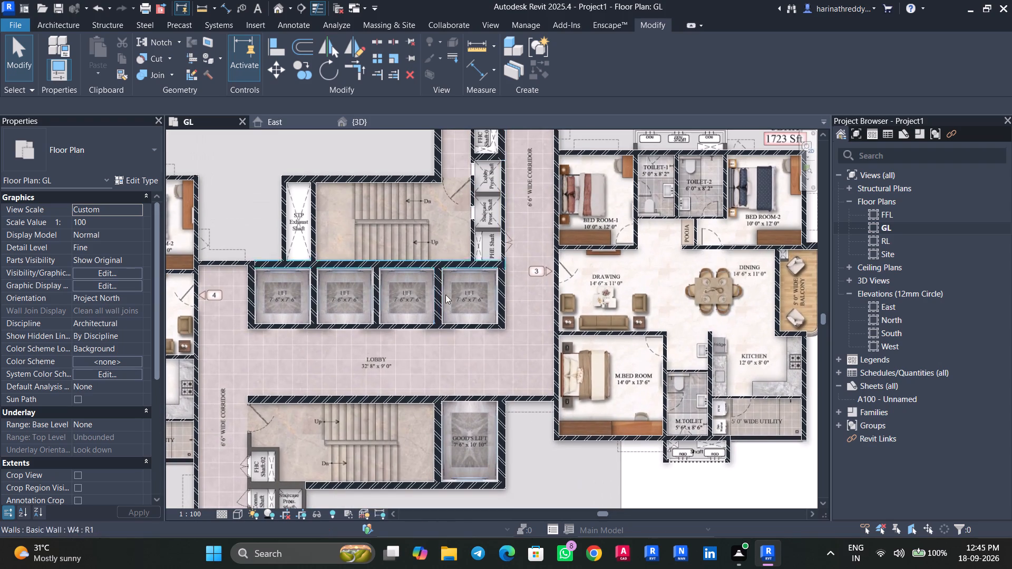
pyautogui.moveTo(530, 253); pyautogui.dragTo(530, 280, button='middle')
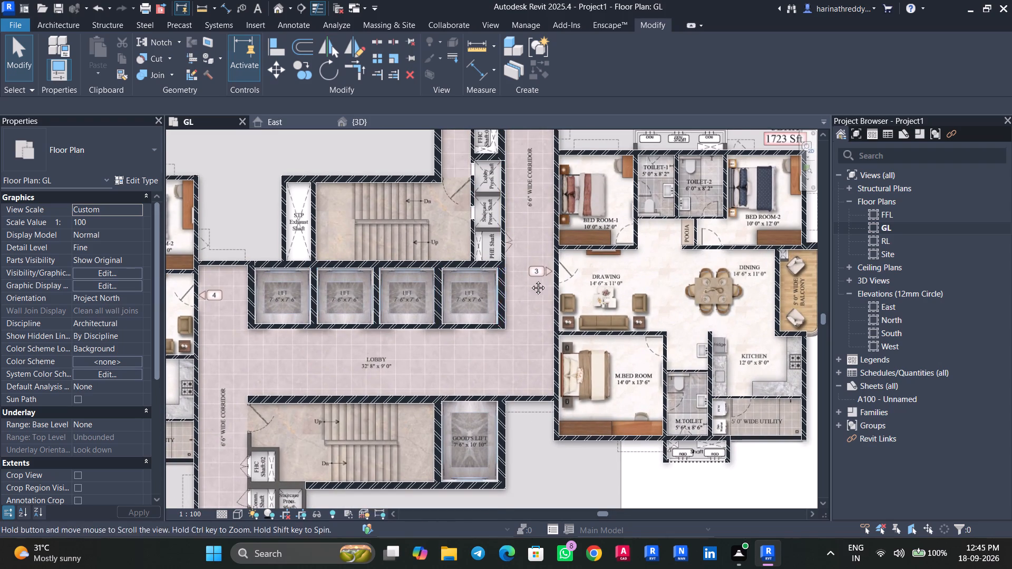
pyautogui.moveTo(530, 280); pyautogui.dragTo(531, 325, button='middle')
# Draw a W2 wall about 4.08' long over the drawn partition between Lobby Press. Shaft and Staircase Press. Shaft.
pyautogui.scroll(9, 453, 248)
pyautogui.moveTo(523, 278); pyautogui.dragTo(502, 337, button='middle')
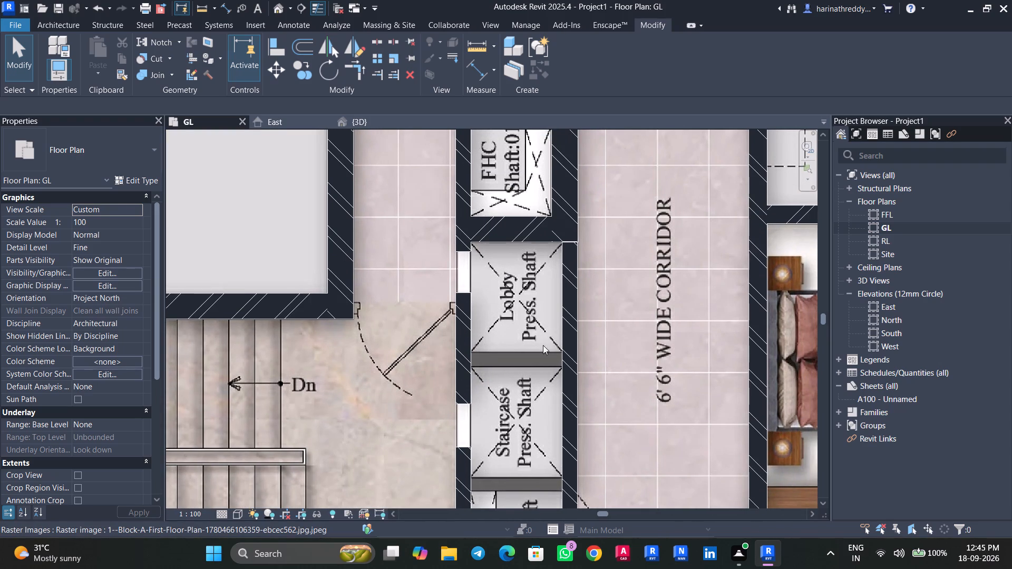
pyautogui.click(566, 352)
pyautogui.write('CS')
pyautogui.scroll(4, 555, 353)
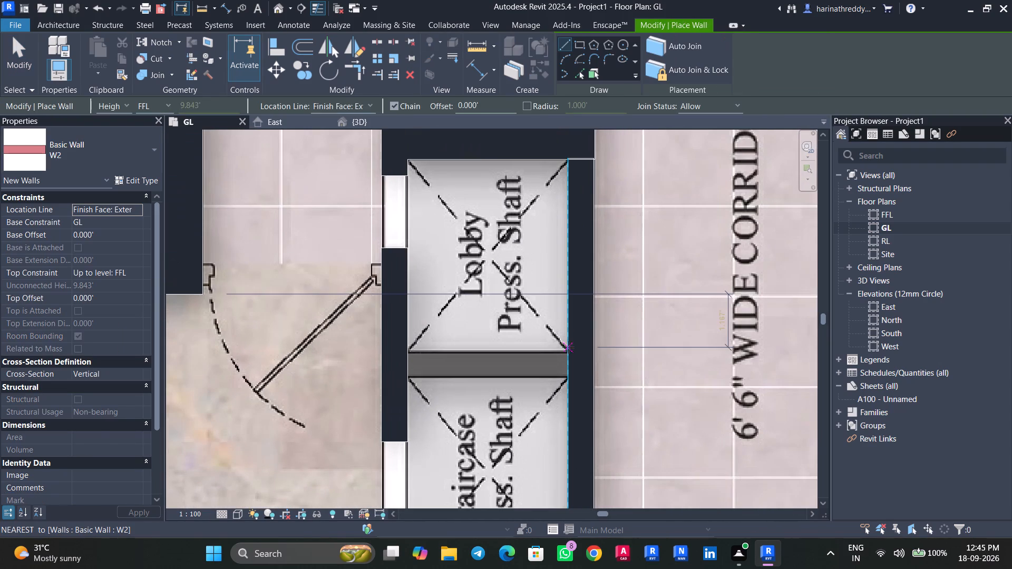
pyautogui.click(566, 352)
pyautogui.press('space')
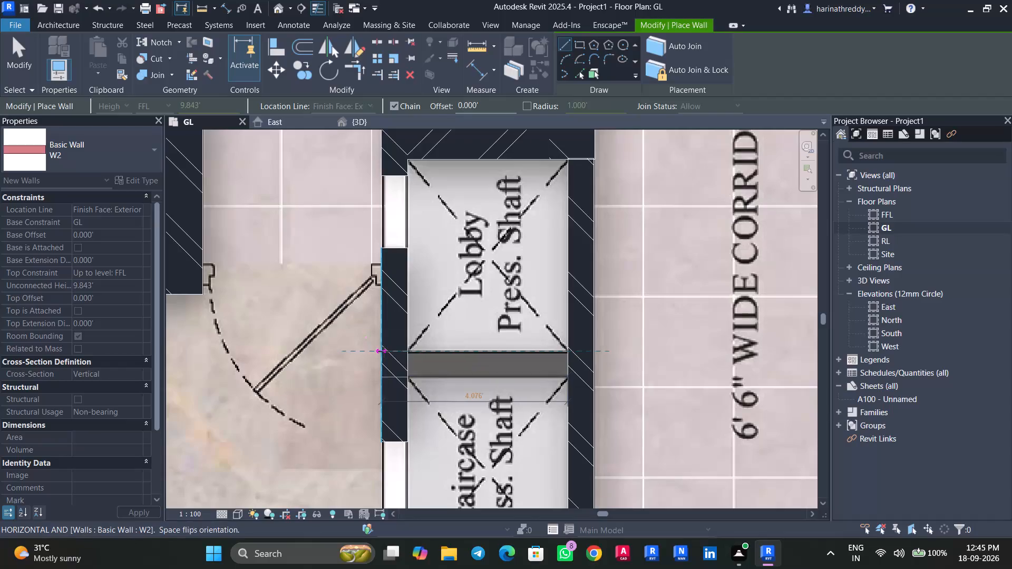
pyautogui.click(407, 354)
pyautogui.press('Escape')
pyautogui.press('Escape')
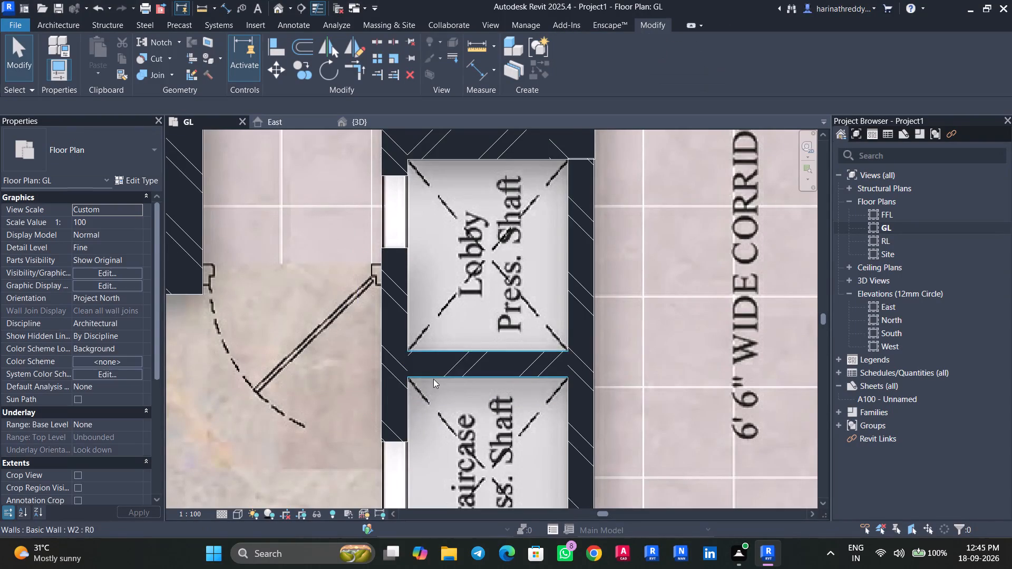
# Draw a W2 wall about 4.08' long over the drawn partition between Staircase Press. Shaft and PHE Shaft.
pyautogui.moveTo(433, 379); pyautogui.dragTo(432, 198, button='middle')
pyautogui.click(479, 185)
pyautogui.press('c')
pyautogui.press('s')
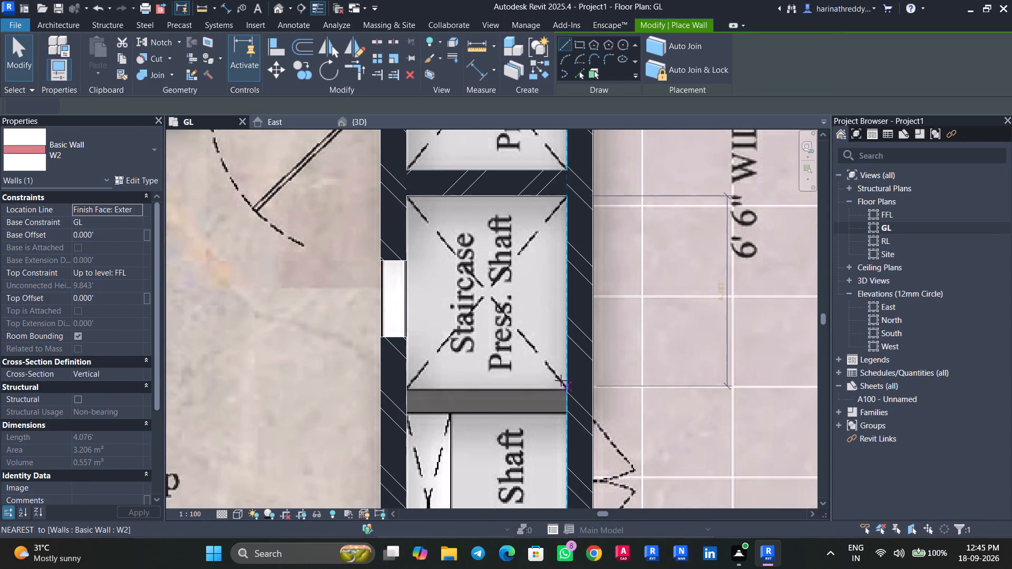
pyautogui.click(565, 388)
pyautogui.press('space')
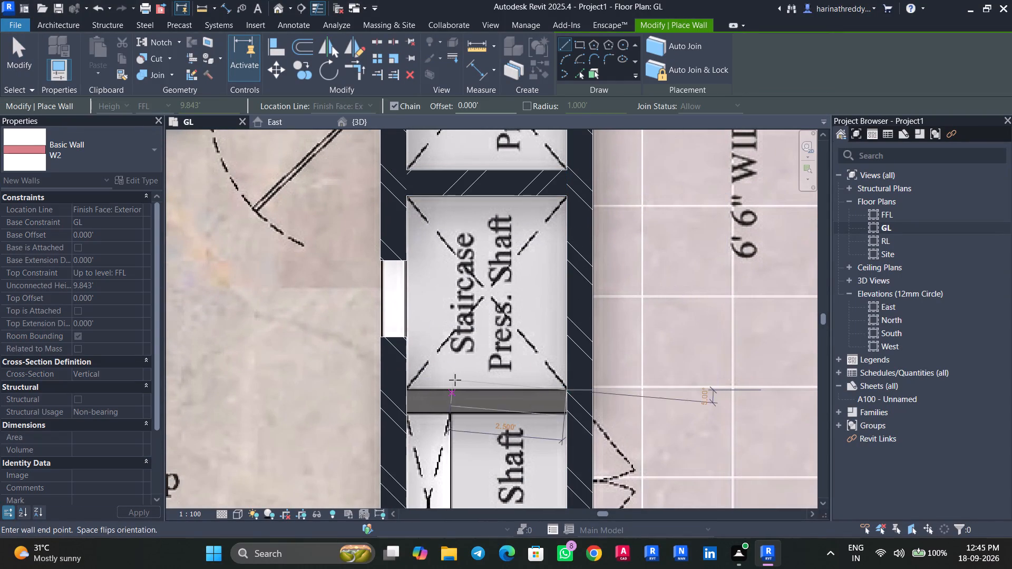
pyautogui.click(405, 396)
pyautogui.press('Escape')
pyautogui.press('Escape')
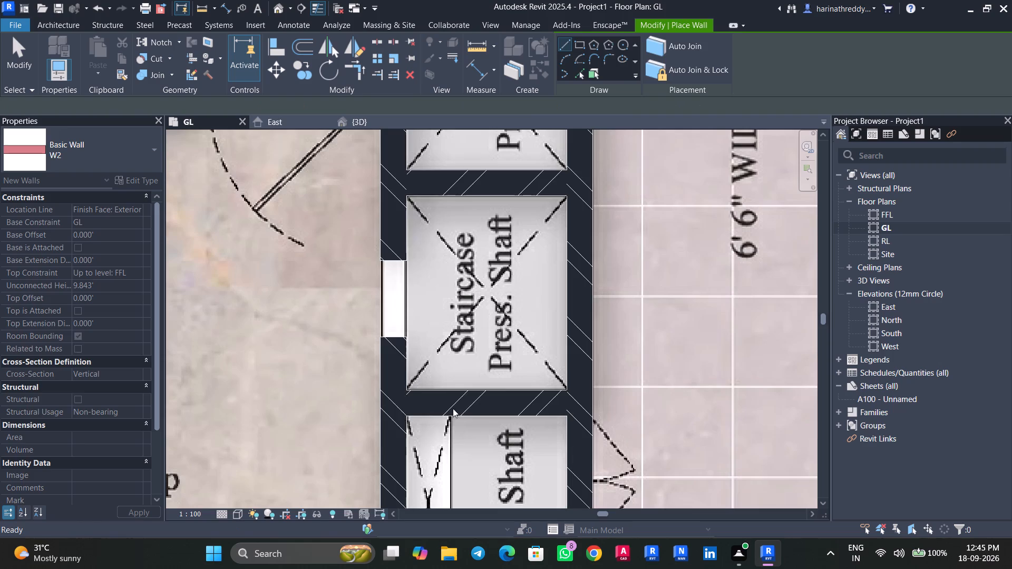
# Nudge the W2 partition between Staircase Press. Shaft and PHE Shaft slightly toward the Staircase shaft to match the drawn plan.
pyautogui.moveTo(482, 411); pyautogui.dragTo(470, 318, button='middle')
pyautogui.press('Escape')
pyautogui.click(476, 301)
pyautogui.press('Up')
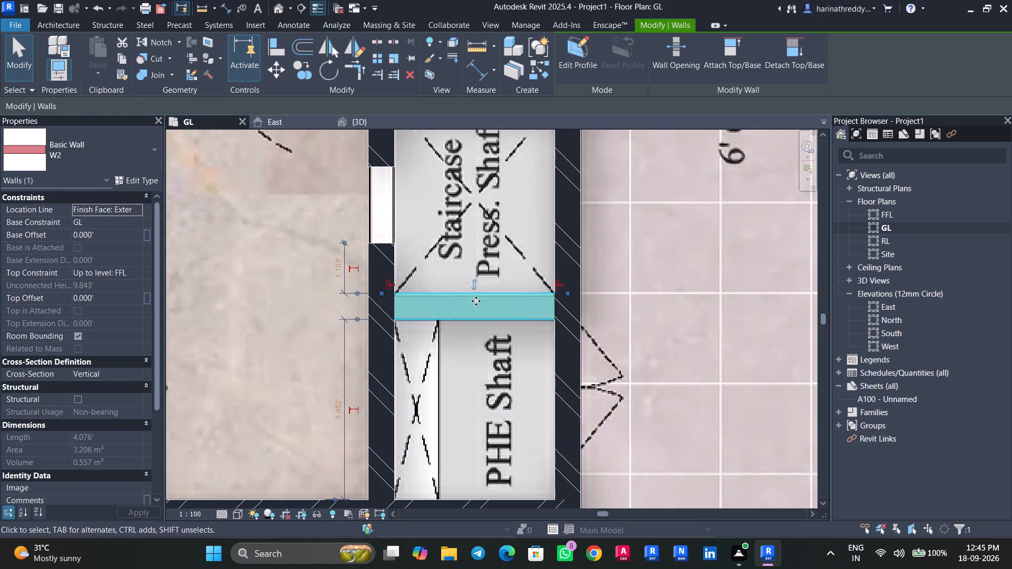
pyautogui.press('Escape')
pyautogui.moveTo(486, 216); pyautogui.dragTo(477, 423, button='middle')
pyautogui.click(456, 297)
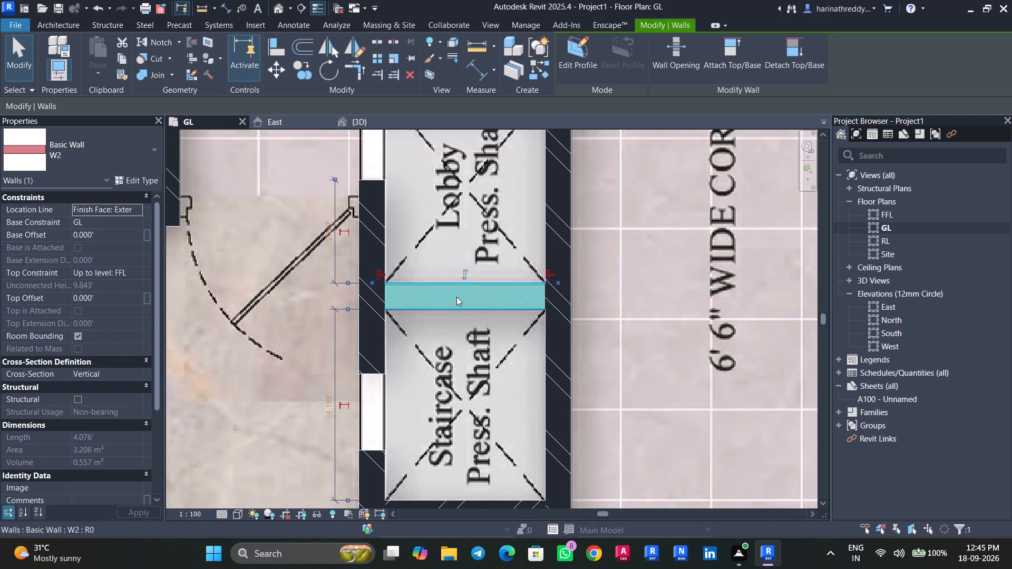
pyautogui.press('Escape')
pyautogui.moveTo(477, 375); pyautogui.dragTo(488, 177, button='middle')
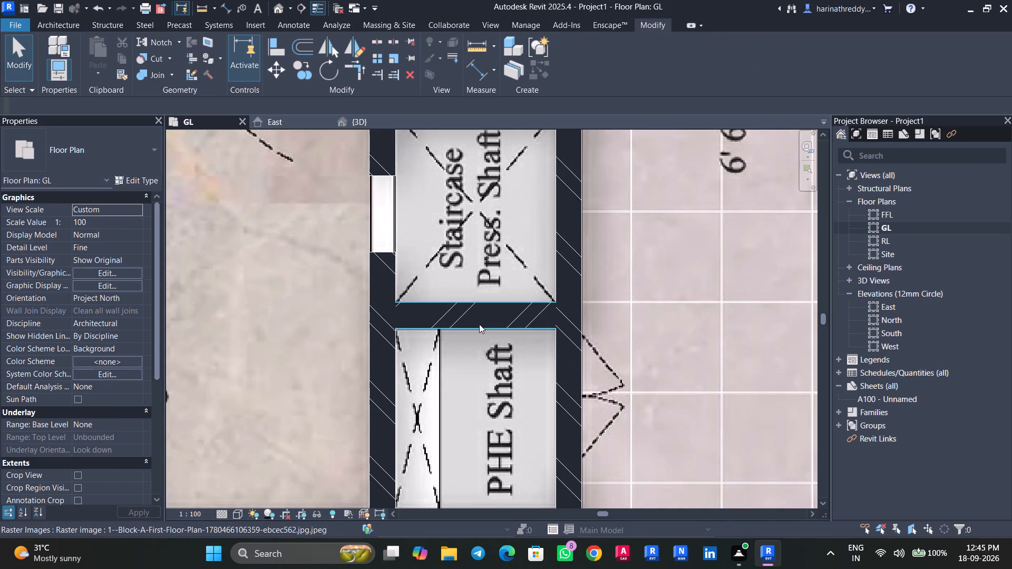
pyautogui.click(479, 324)
pyautogui.press('Down')
pyautogui.press('Up')
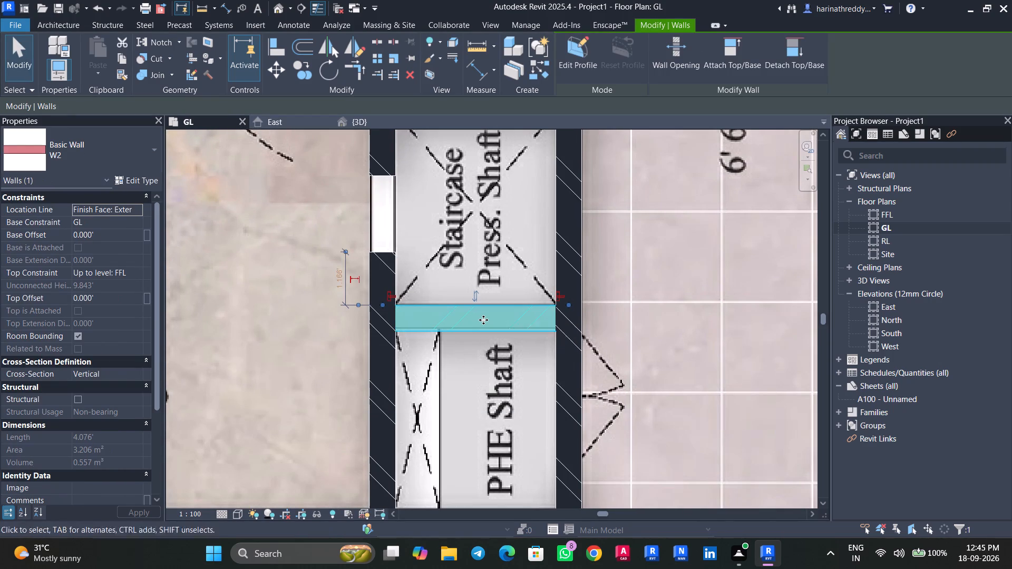
pyautogui.scroll(-4, 483, 319)
pyautogui.moveTo(486, 342); pyautogui.dragTo(486, 197, button='middle')
pyautogui.press('Escape')
# Save the project in the Downloads folder as PROJECT 11.
pyautogui.scroll(-8, 581, 262)
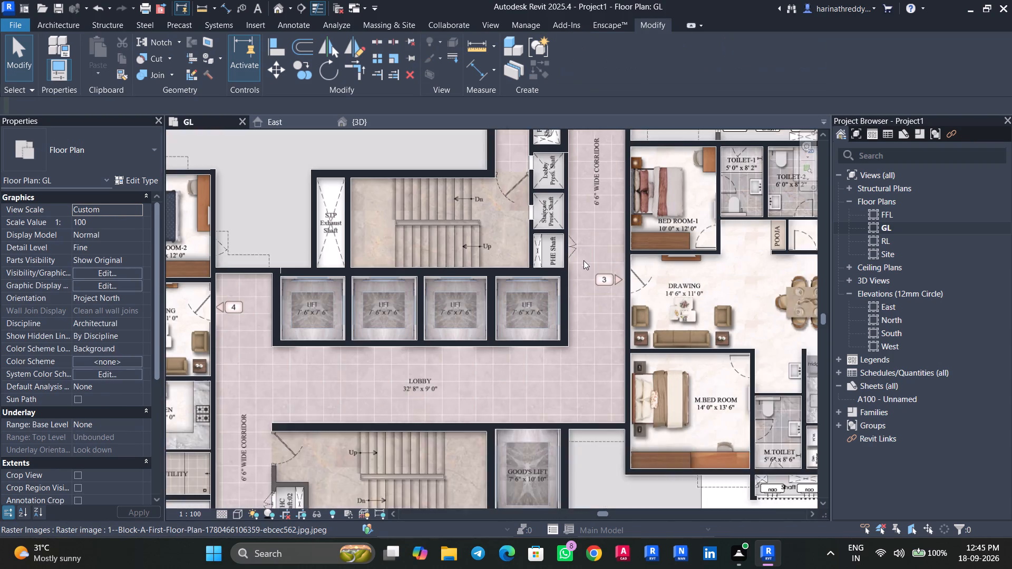
pyautogui.moveTo(586, 270); pyautogui.dragTo(600, 350, button='middle')
pyautogui.hotkey('ctrl', 's')
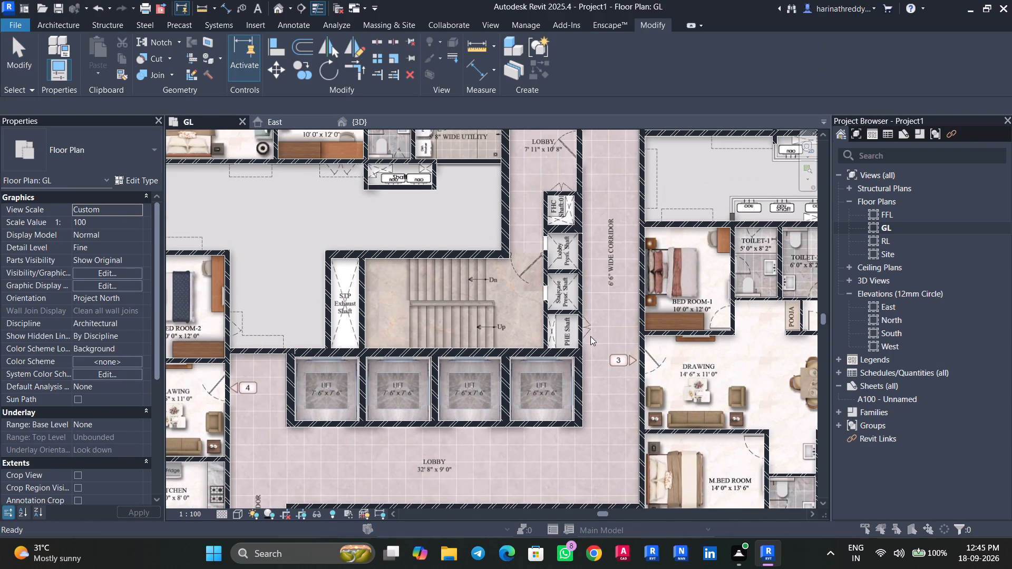
pyautogui.click(308, 345)
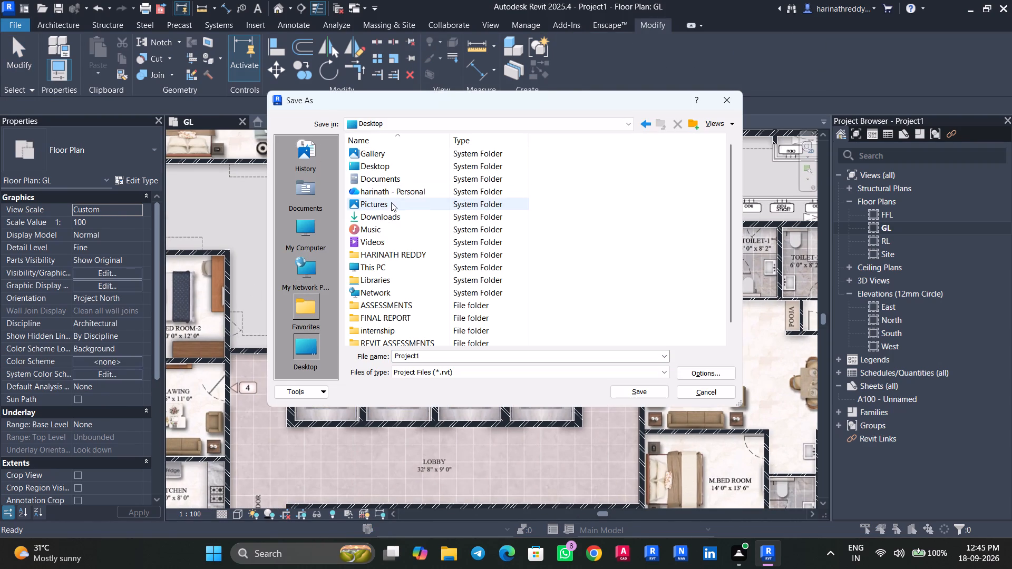
pyautogui.doubleClick(389, 218)
pyautogui.click(431, 358)
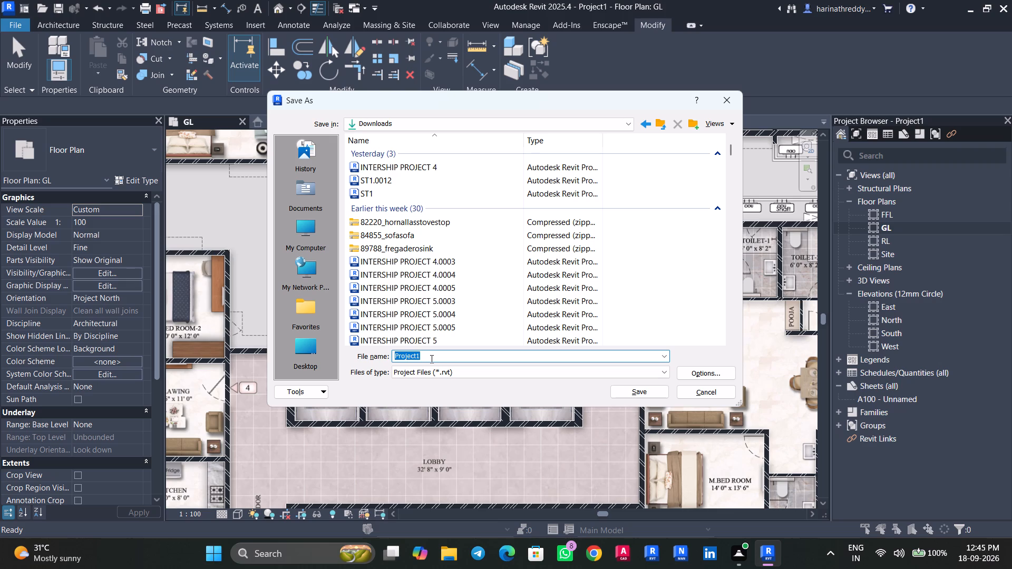
pyautogui.scroll(-4, 436, 266)
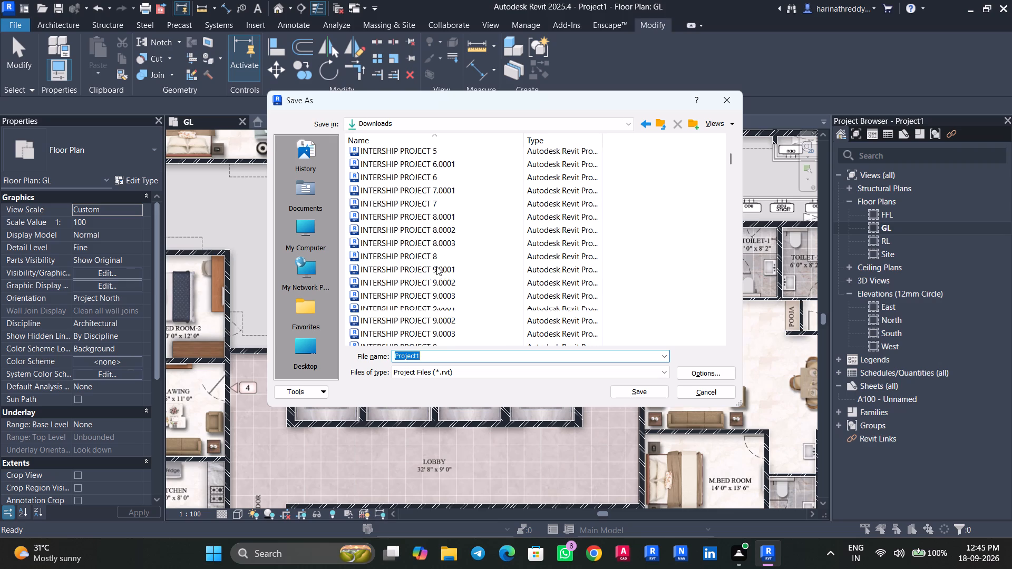
pyautogui.scroll(-5, 436, 266)
pyautogui.write('PROJECT 11')
pyautogui.press('Return')
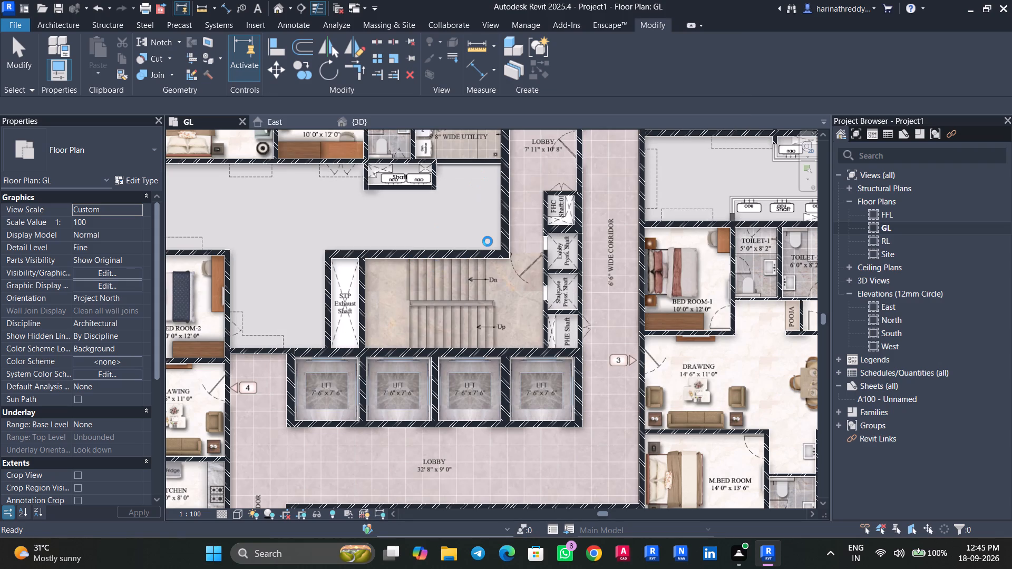
pyautogui.scroll(-4, 488, 244)
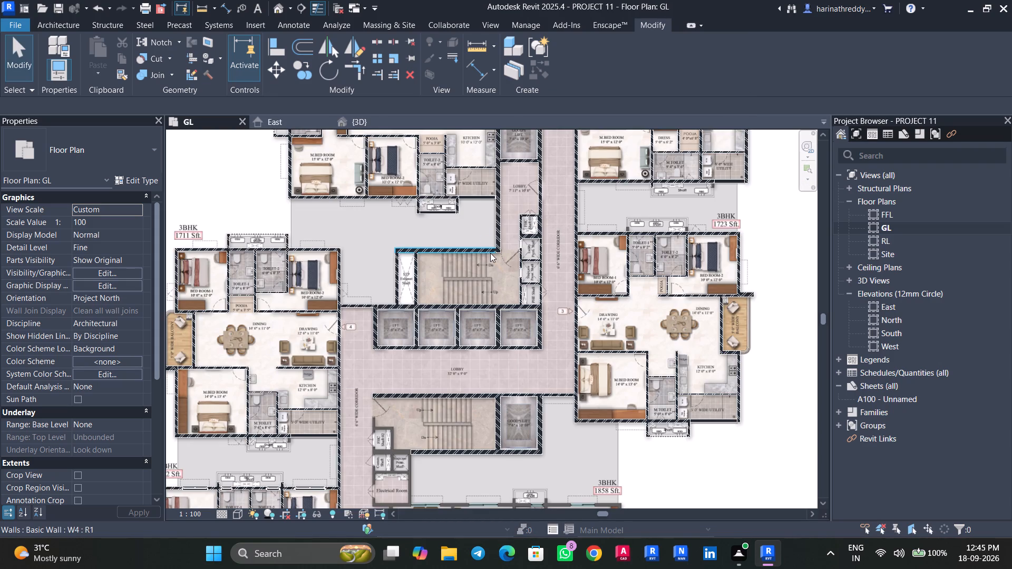
pyautogui.hotkey('ctrl', 's')
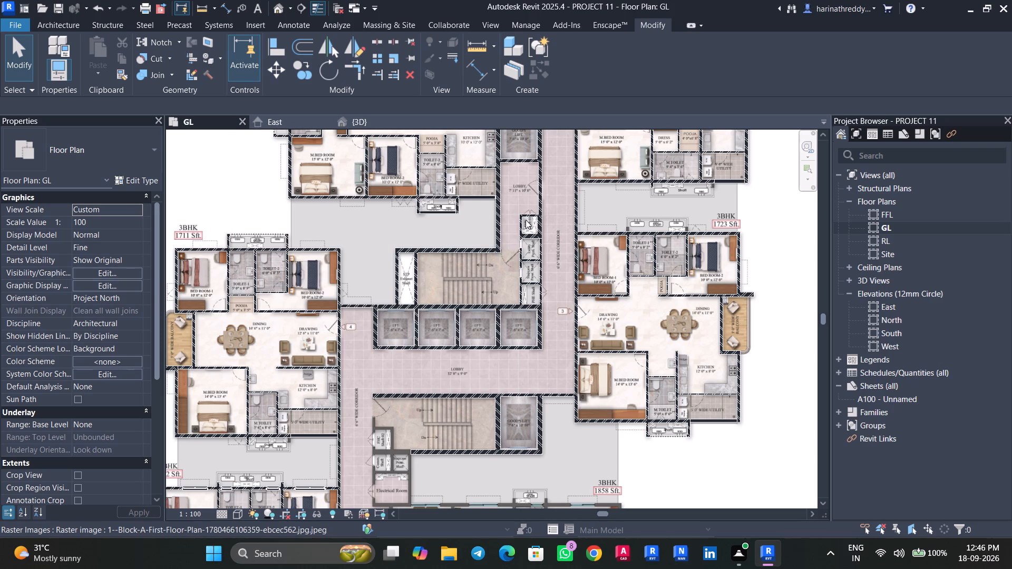
# Inspect the corridor-side W2 wall along the Lobby, Staircase and PHE shafts.
pyautogui.scroll(6, 585, 279)
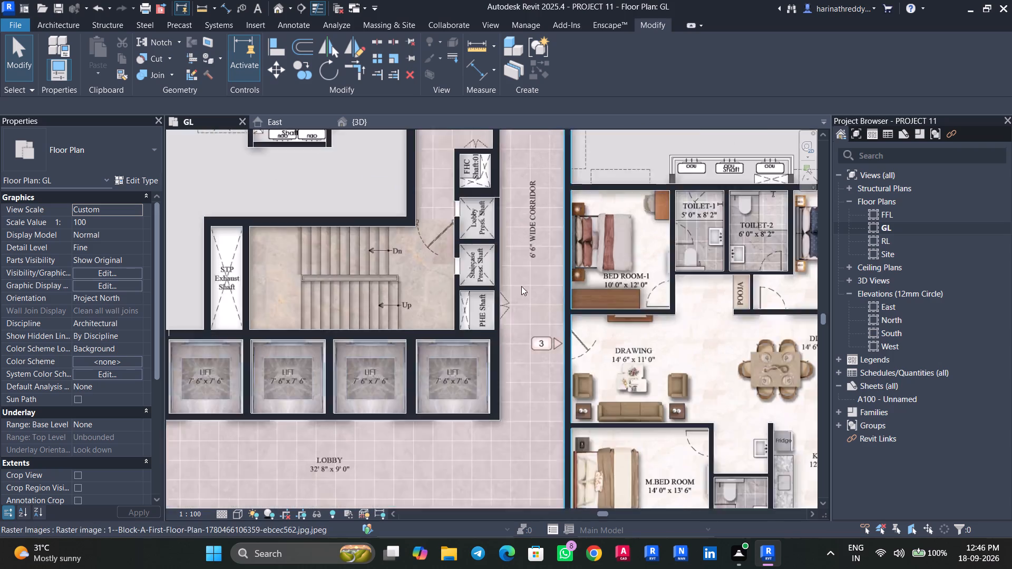
pyautogui.scroll(6, 521, 286)
pyautogui.click(493, 316)
pyautogui.scroll(-8, 524, 330)
pyautogui.scroll(1, 526, 325)
pyautogui.moveTo(526, 328); pyautogui.dragTo(498, 268, button='middle')
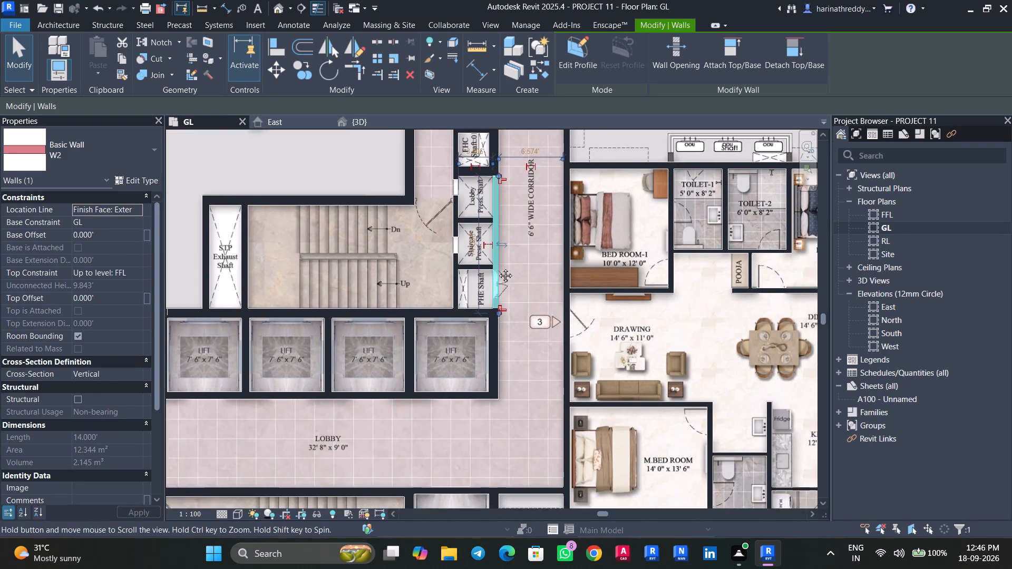
pyautogui.moveTo(498, 268); pyautogui.dragTo(473, 256, button='middle')
pyautogui.press('Escape')
# Review the traced walls of the flats from the upper 3BHK down through the 1711 Sft. and 1882 Sft. units.
pyautogui.scroll(-5, 731, 359)
pyautogui.moveTo(731, 359); pyautogui.dragTo(725, 443, button='middle')
pyautogui.moveTo(726, 306); pyautogui.dragTo(734, 418, button='middle')
pyautogui.scroll(1, 734, 418)
pyautogui.moveTo(734, 255); pyautogui.dragTo(792, 267, button='middle')
pyautogui.scroll(4, 474, 245)
pyautogui.moveTo(490, 286); pyautogui.dragTo(639, 143, button='middle')
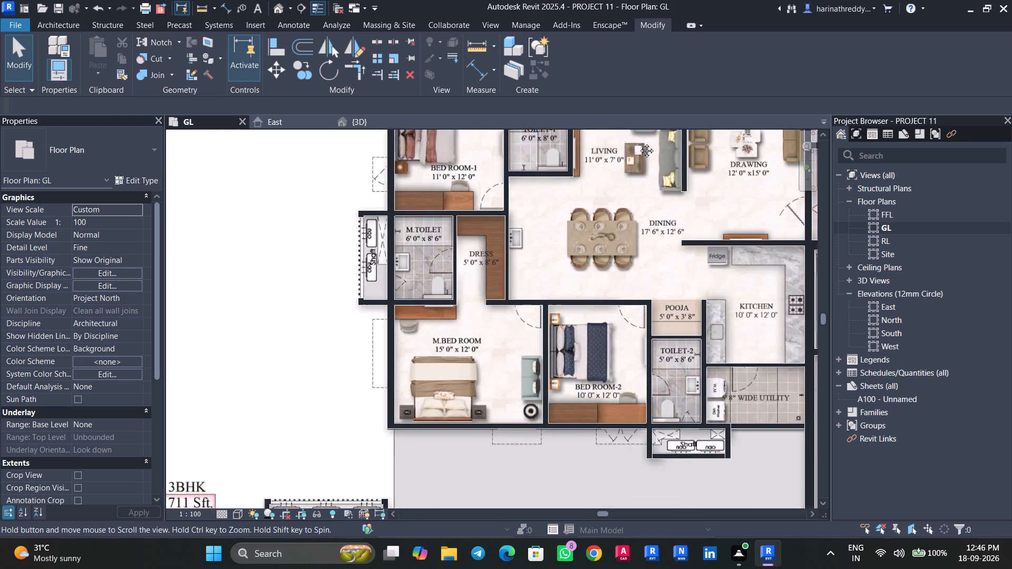
pyautogui.moveTo(639, 143); pyautogui.dragTo(639, 142, button='middle')
pyautogui.scroll(1, 638, 152)
pyautogui.moveTo(609, 205); pyautogui.dragTo(655, 64, button='middle')
pyautogui.scroll(-2, 547, 329)
pyautogui.moveTo(546, 333); pyautogui.dragTo(615, 95, button='middle')
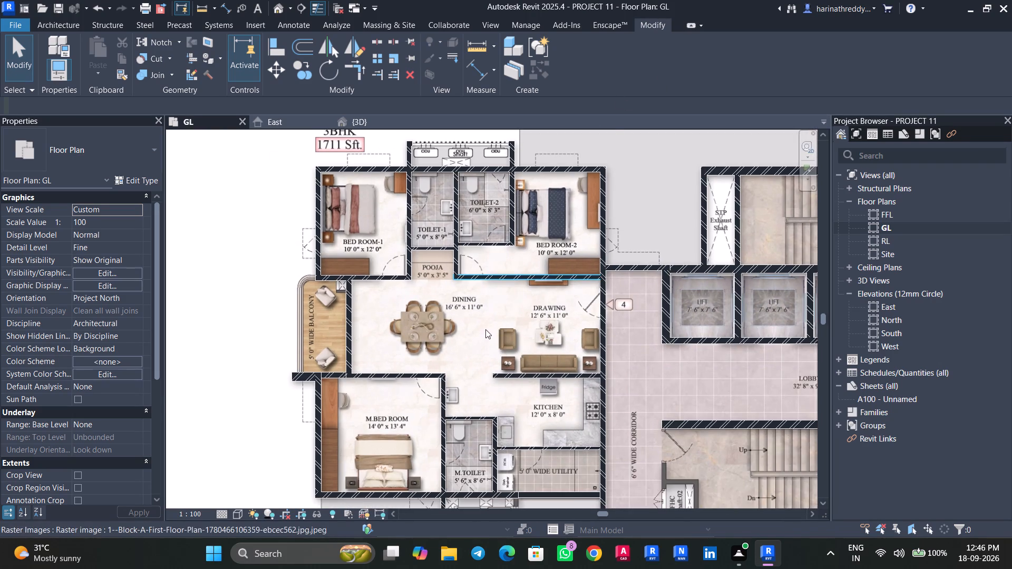
pyautogui.moveTo(485, 329); pyautogui.dragTo(517, 134, button='middle')
pyautogui.moveTo(575, 347); pyautogui.dragTo(508, 86, button='middle')
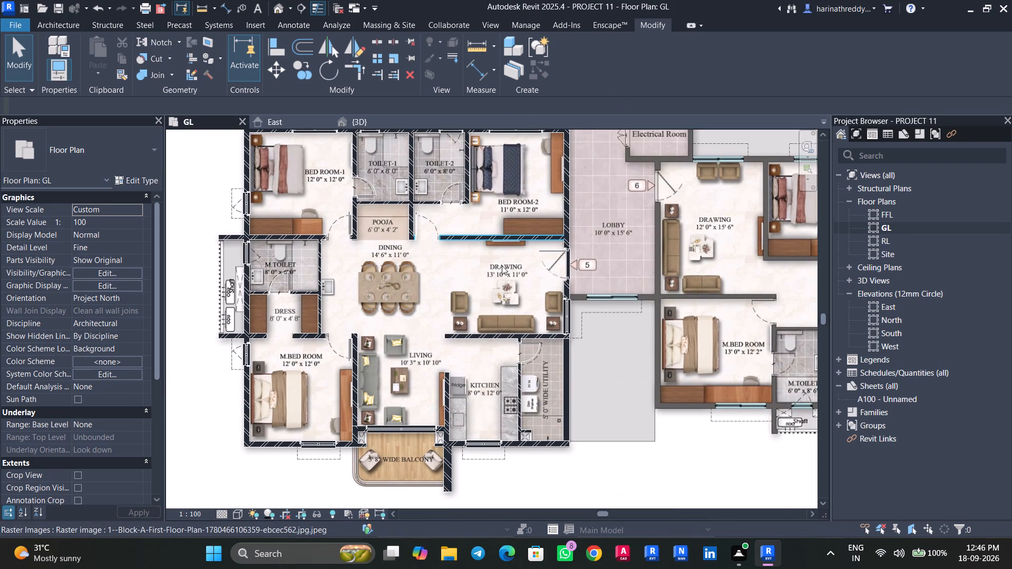
# Examine the lobby beside flats 5 and 6, the 1858 Sft. flat and the goods-lift staircase core for untraced walls.
pyautogui.moveTo(503, 261); pyautogui.dragTo(371, 296, button='middle')
pyautogui.scroll(1, 589, 329)
pyautogui.scroll(-1, 589, 329)
pyautogui.scroll(4, 589, 329)
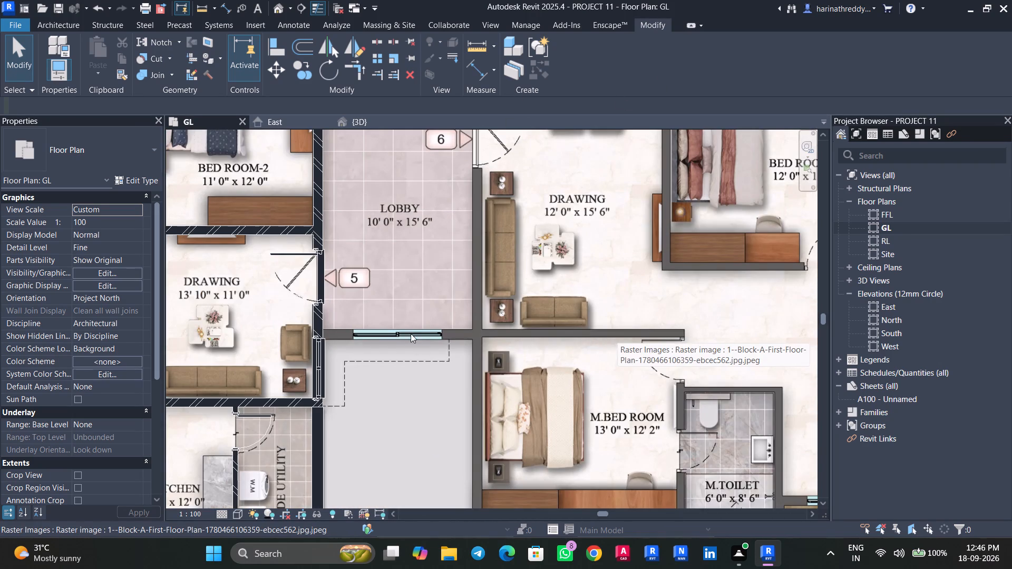
pyautogui.scroll(-3, 436, 357)
pyautogui.moveTo(527, 406); pyautogui.dragTo(421, 340, button='middle')
pyautogui.scroll(-5, 528, 345)
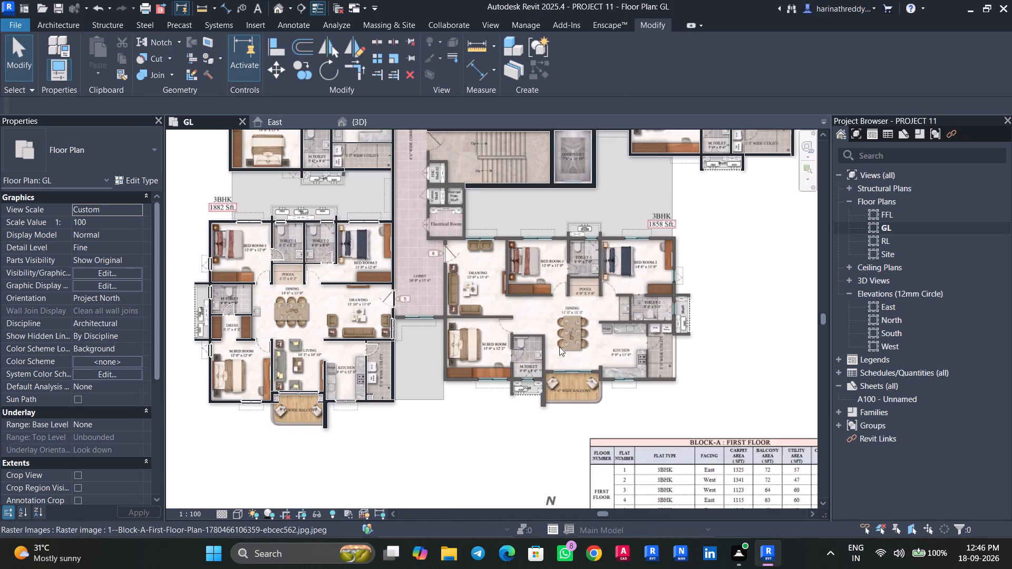
pyautogui.moveTo(560, 360); pyautogui.dragTo(567, 382, button='middle')
pyautogui.moveTo(557, 313); pyautogui.dragTo(550, 457, button='middle')
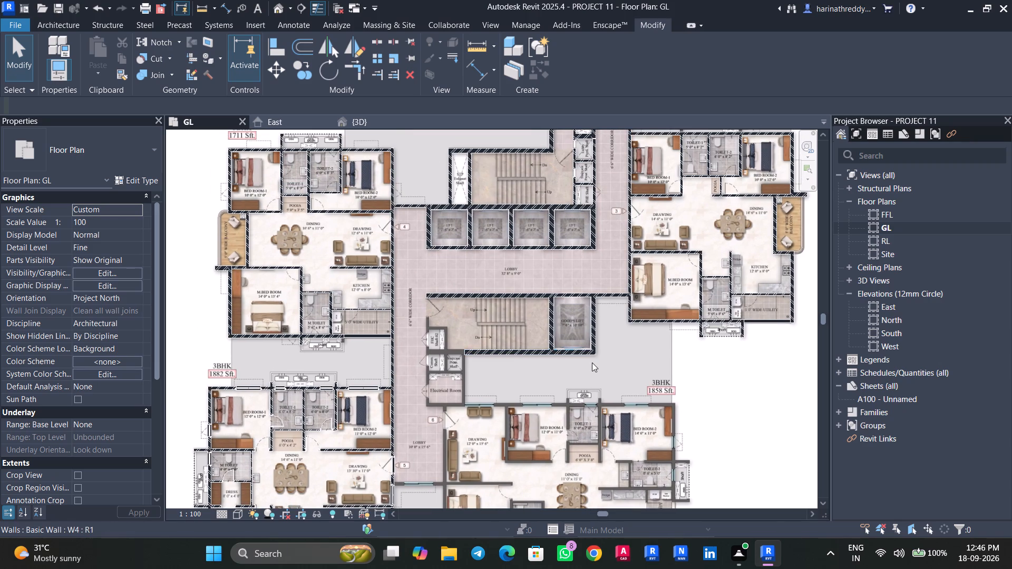
pyautogui.moveTo(410, 297); pyautogui.dragTo(408, 317, button='middle')
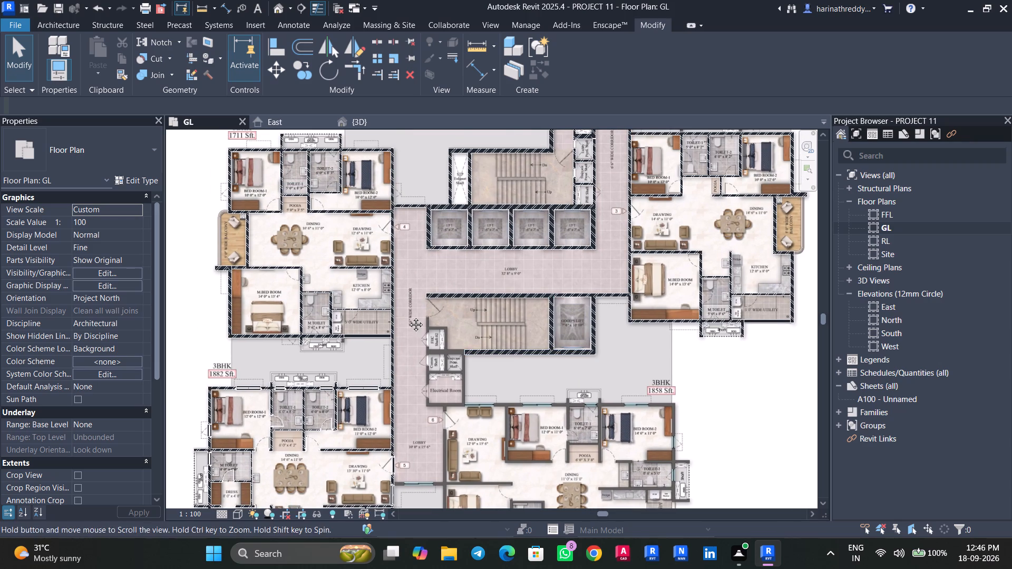
# Review the traced walls from the 1992 Sft. and 2001 Sft. flats down to the 1882 Sft. and 1858 Sft. flats.
pyautogui.moveTo(408, 317); pyautogui.dragTo(412, 398, button='middle')
pyautogui.moveTo(536, 373); pyautogui.dragTo(430, 423, button='middle')
pyautogui.scroll(1, 430, 423)
pyautogui.moveTo(646, 277); pyautogui.dragTo(619, 442, button='middle')
pyautogui.scroll(-2, 615, 274)
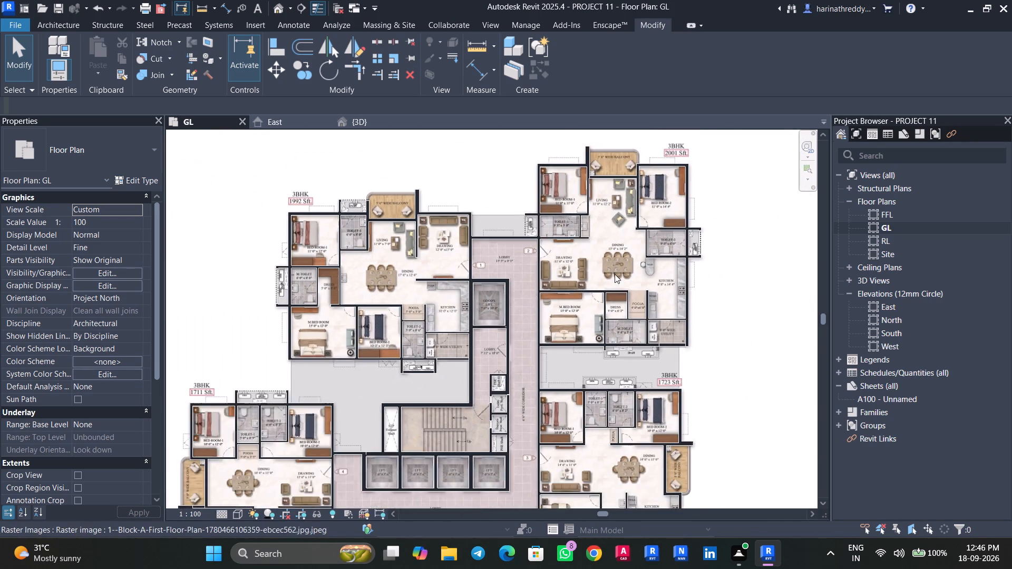
pyautogui.moveTo(615, 283); pyautogui.dragTo(616, 358, button='middle')
pyautogui.moveTo(617, 358); pyautogui.dragTo(689, 71, button='middle')
pyautogui.moveTo(657, 352); pyautogui.dragTo(656, 237, button='middle')
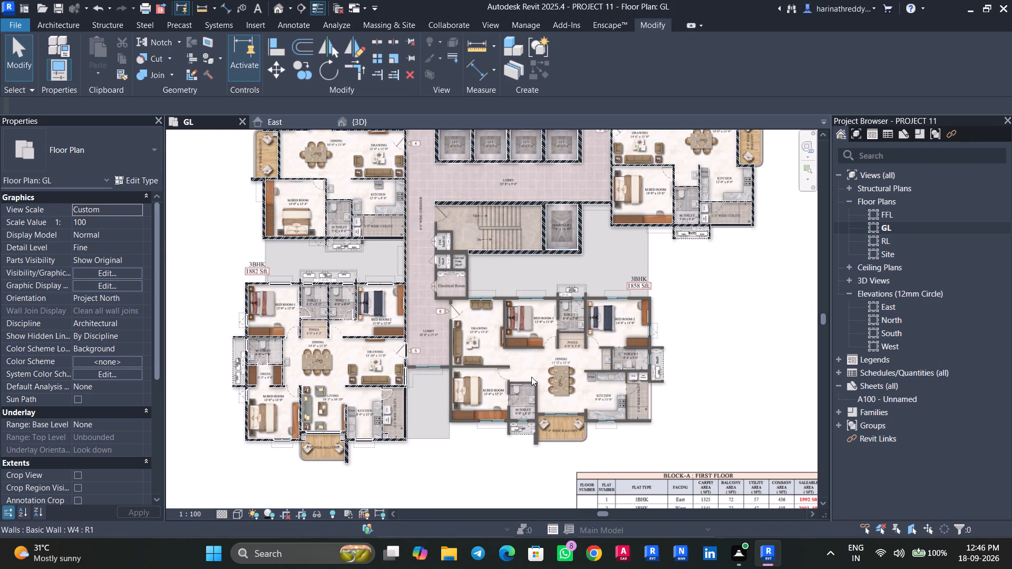
pyautogui.scroll(4, 544, 365)
pyautogui.scroll(-4, 559, 372)
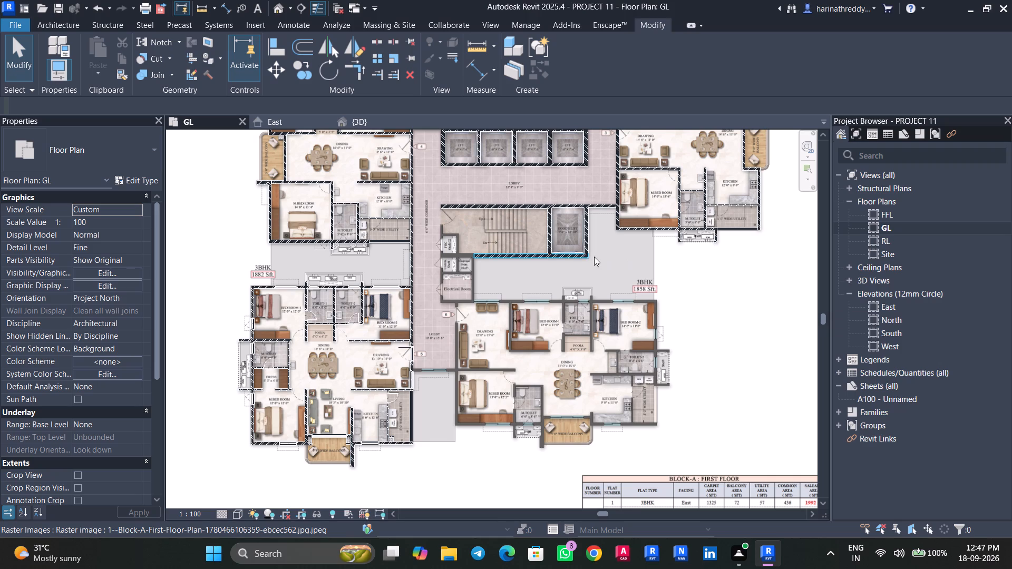
# Examine the Electrical Room, Comm., FHC and Staircase Press. shafts beside the goods-lift staircase for untraced walls.
pyautogui.scroll(6, 418, 280)
pyautogui.scroll(-6, 402, 304)
pyautogui.scroll(8, 402, 306)
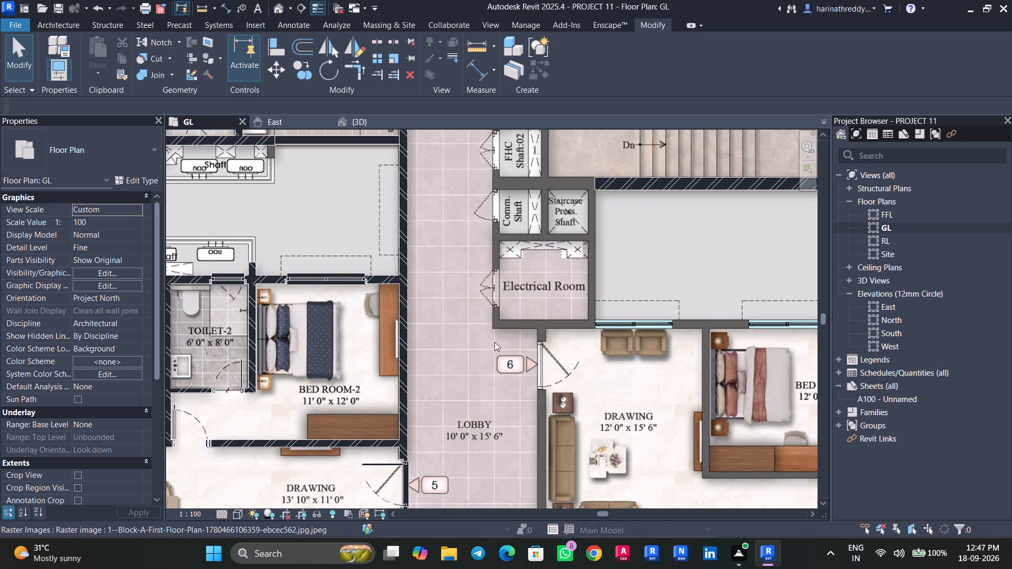
pyautogui.moveTo(495, 342); pyautogui.dragTo(415, 430, button='middle')
pyautogui.scroll(-5, 464, 298)
pyautogui.moveTo(463, 297); pyautogui.dragTo(462, 313, button='middle')
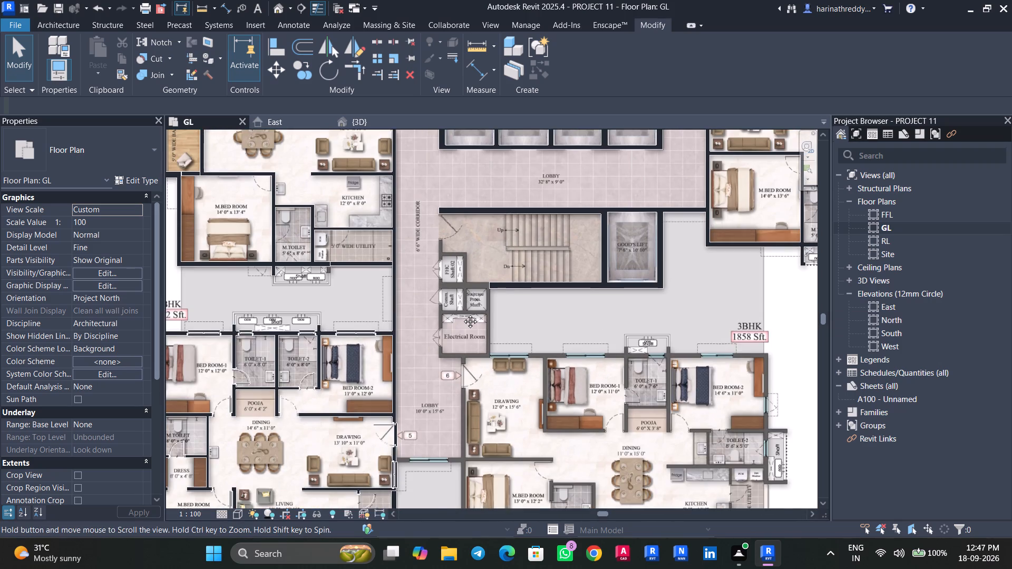
pyautogui.moveTo(462, 313); pyautogui.dragTo(442, 379, button='middle')
pyautogui.scroll(4, 479, 325)
pyautogui.scroll(1, 386, 278)
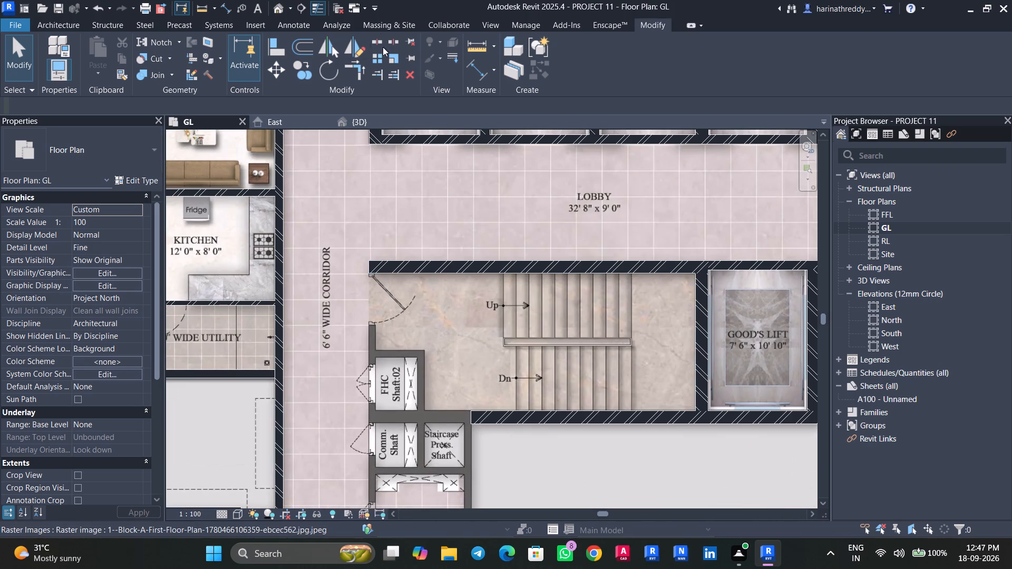
# Measure the thickness of the corridor-side wall between the staircase door and FHC Shaft:02 using the Scale command's points.
pyautogui.click(388, 57)
pyautogui.scroll(7, 358, 314)
pyautogui.scroll(5, 383, 365)
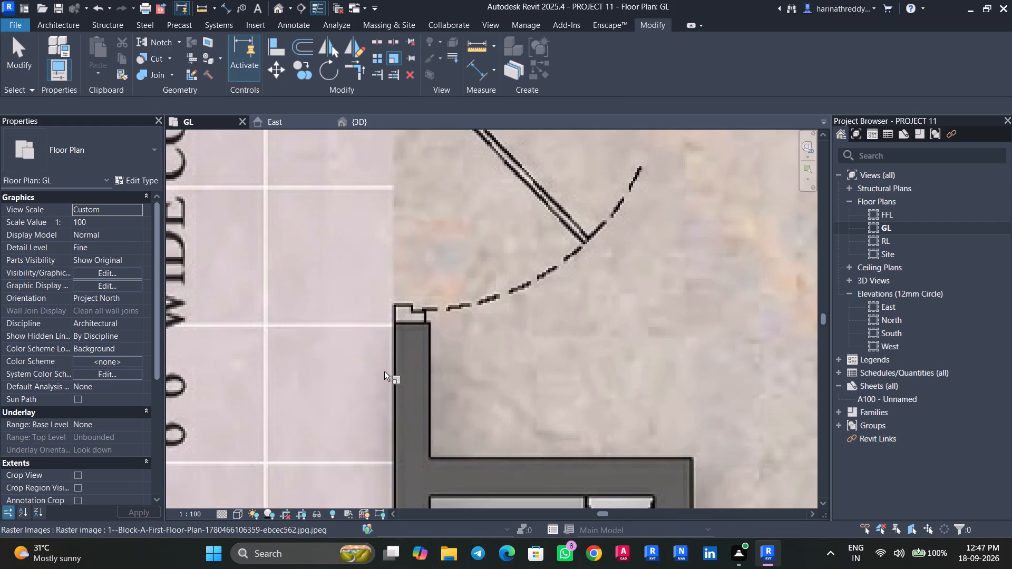
pyautogui.click(394, 368)
pyautogui.press('Escape')
pyautogui.click(427, 277)
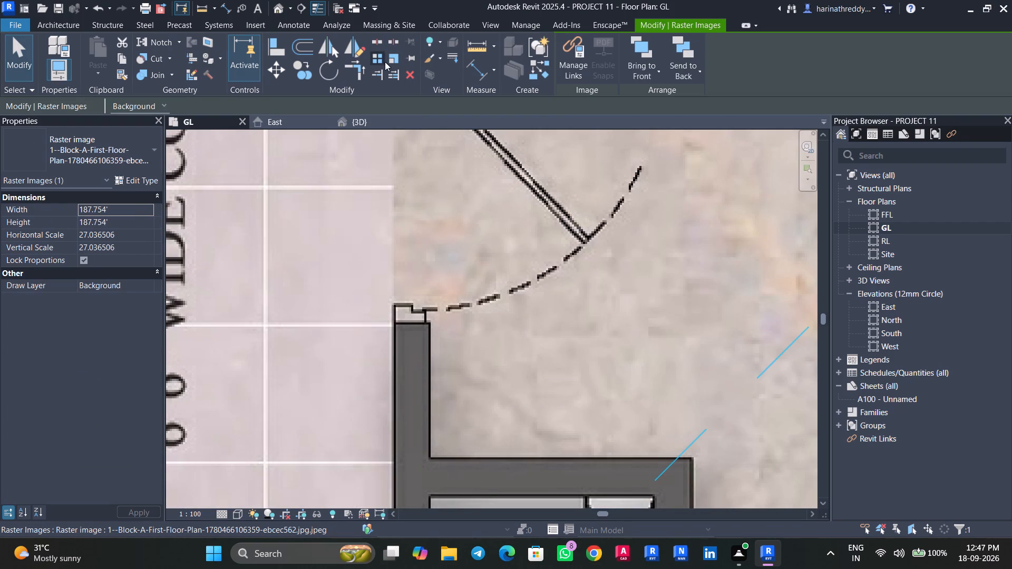
pyautogui.click(391, 61)
pyautogui.scroll(1, 386, 288)
pyautogui.scroll(-1, 386, 288)
pyautogui.scroll(5, 386, 291)
pyautogui.scroll(-3, 403, 356)
pyautogui.moveTo(409, 386); pyautogui.dragTo(389, 215, button='middle')
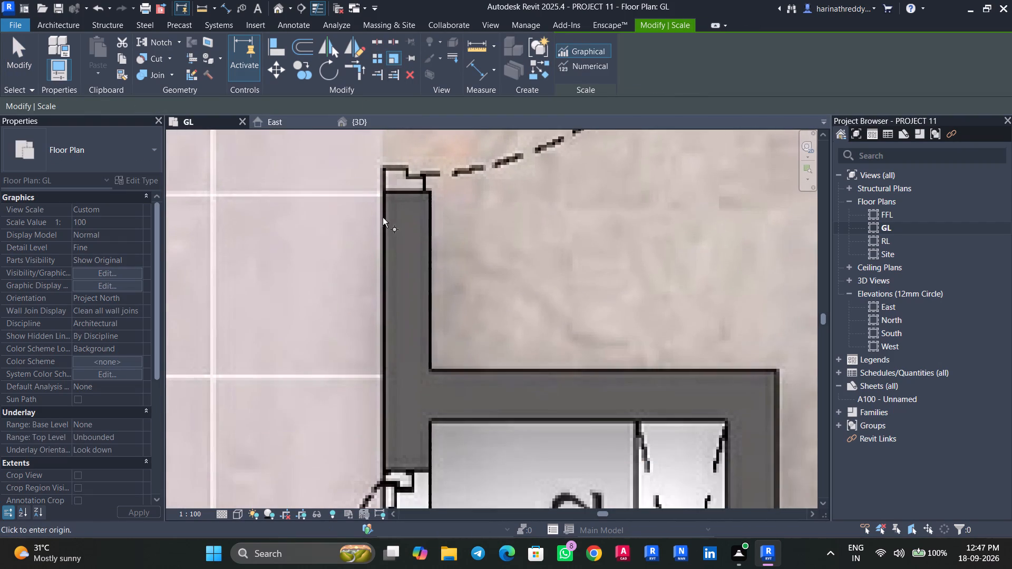
pyautogui.scroll(7, 381, 232)
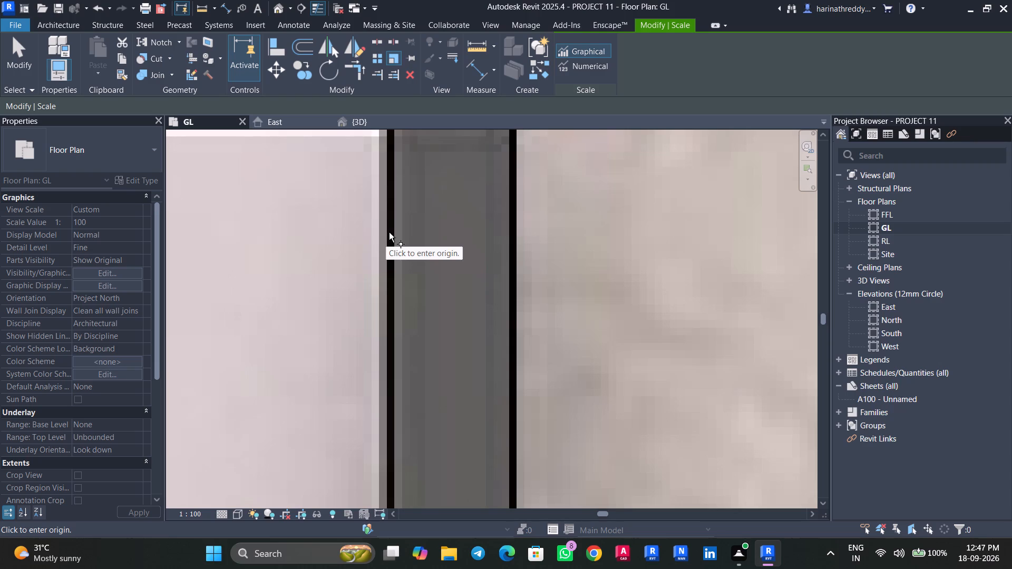
pyautogui.click(389, 232)
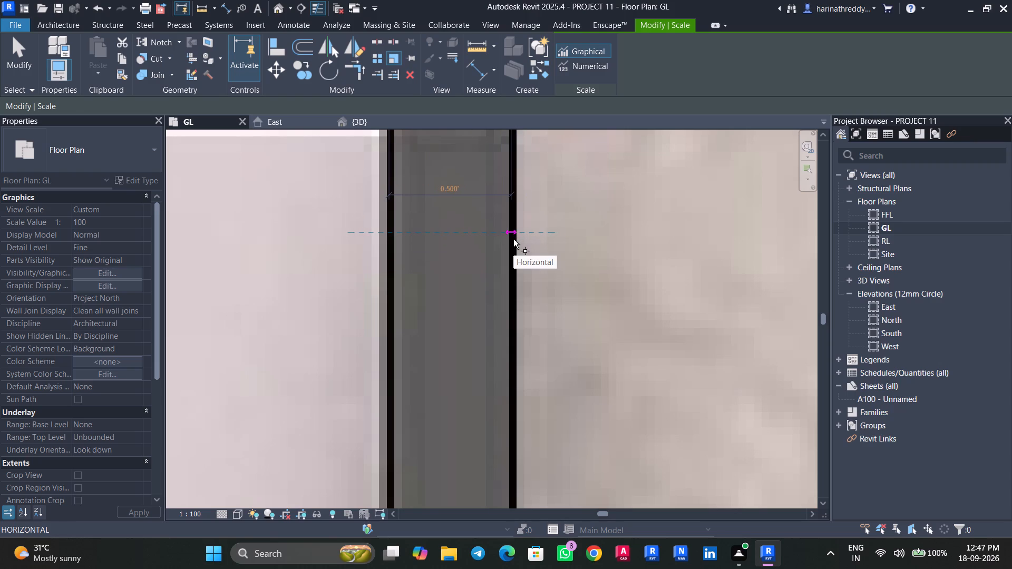
pyautogui.press('Escape')
# Start a new wall and check the layer thickness in basic wall type W2's structure.
pyautogui.write('WA')
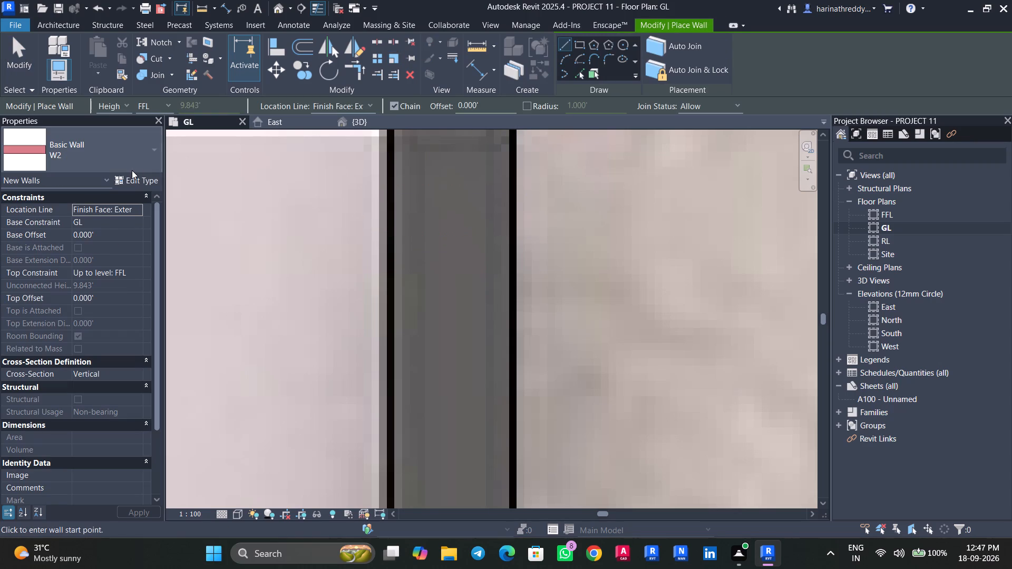
pyautogui.click(132, 170)
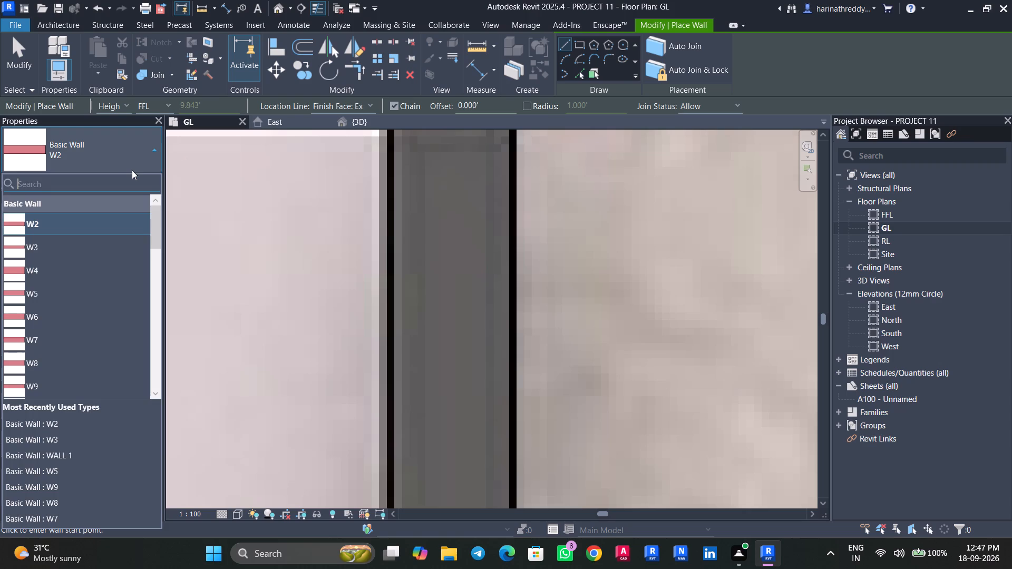
pyautogui.click(132, 170)
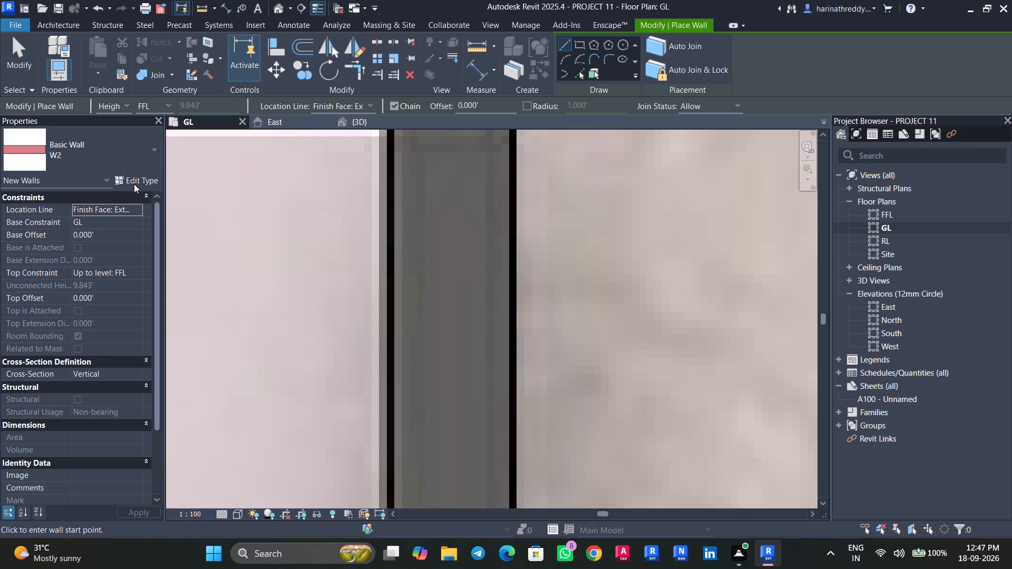
pyautogui.click(135, 180)
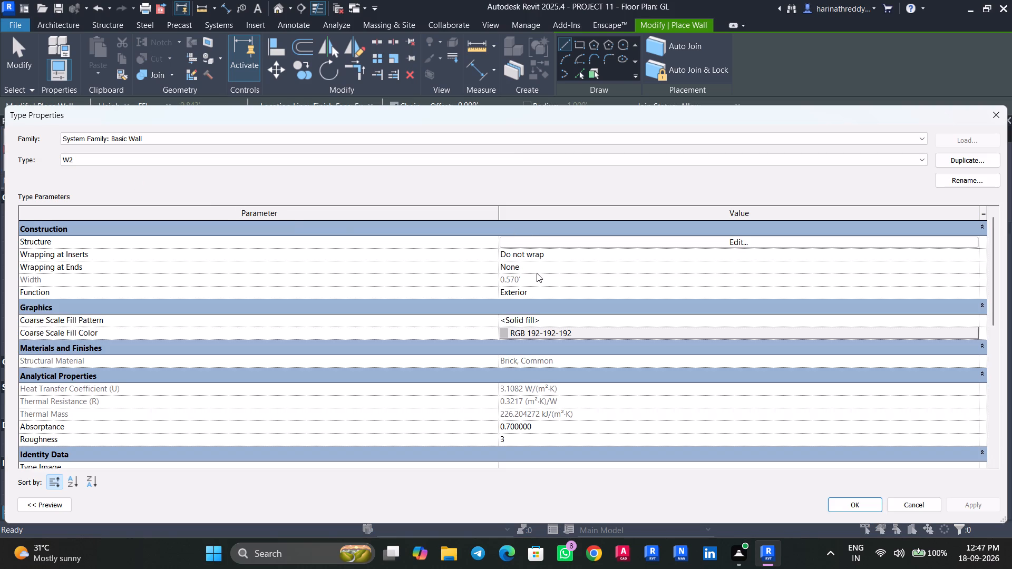
pyautogui.click(652, 237)
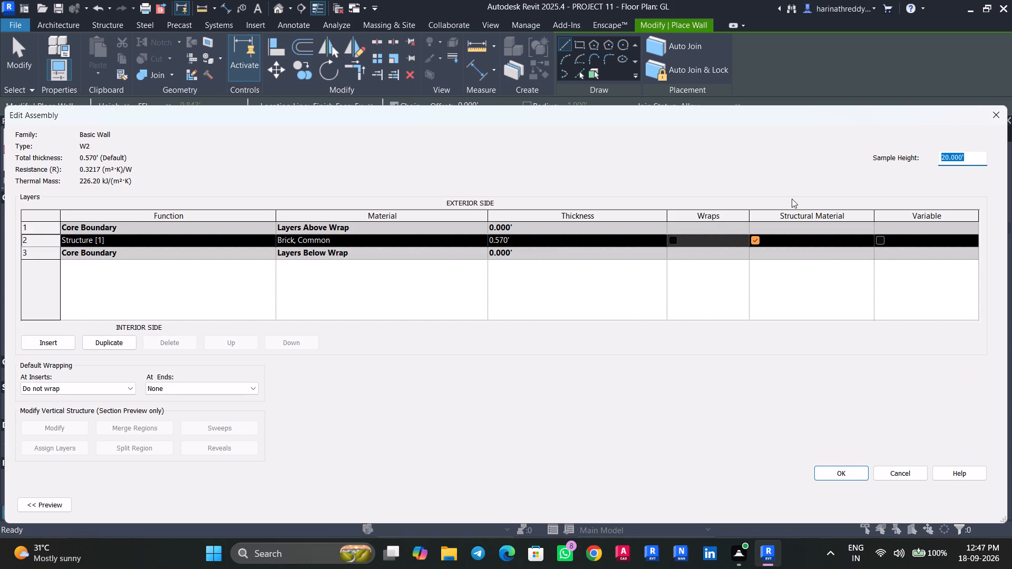
pyautogui.click(990, 114)
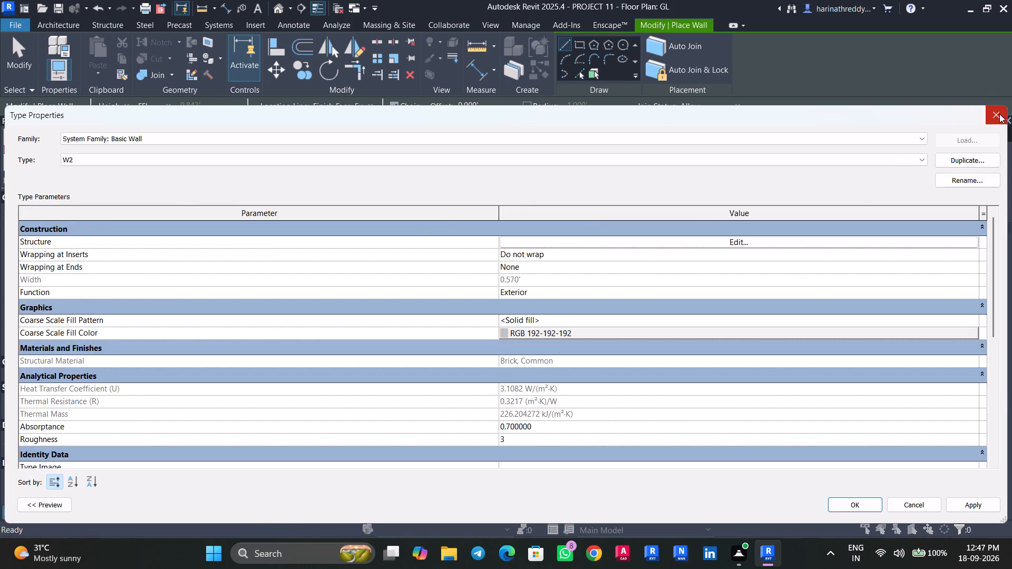
pyautogui.click(999, 114)
# Switch the new wall to type W3 and check the layer thickness in its structure.
pyautogui.click(144, 168)
pyautogui.click(116, 242)
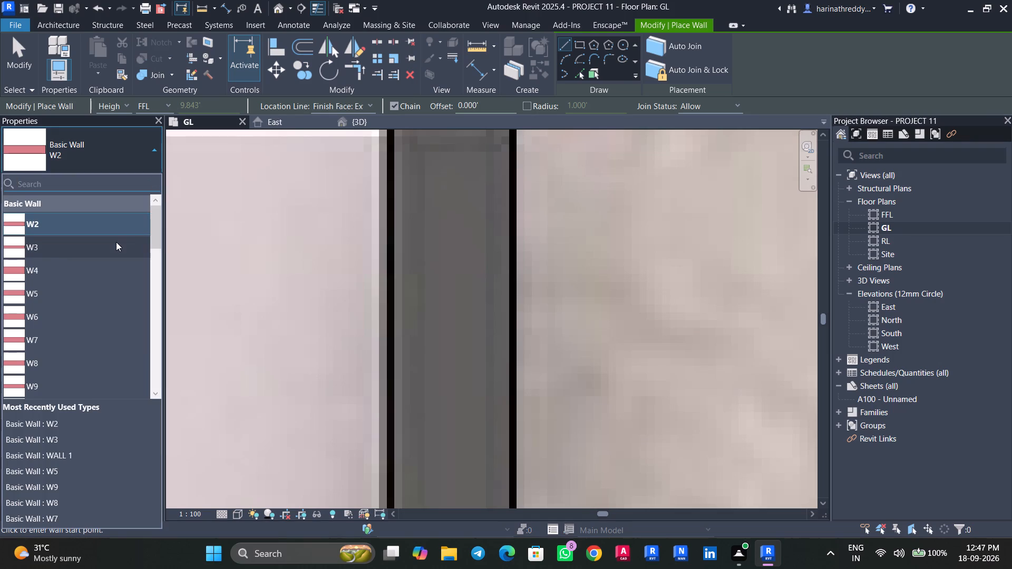
pyautogui.click(131, 181)
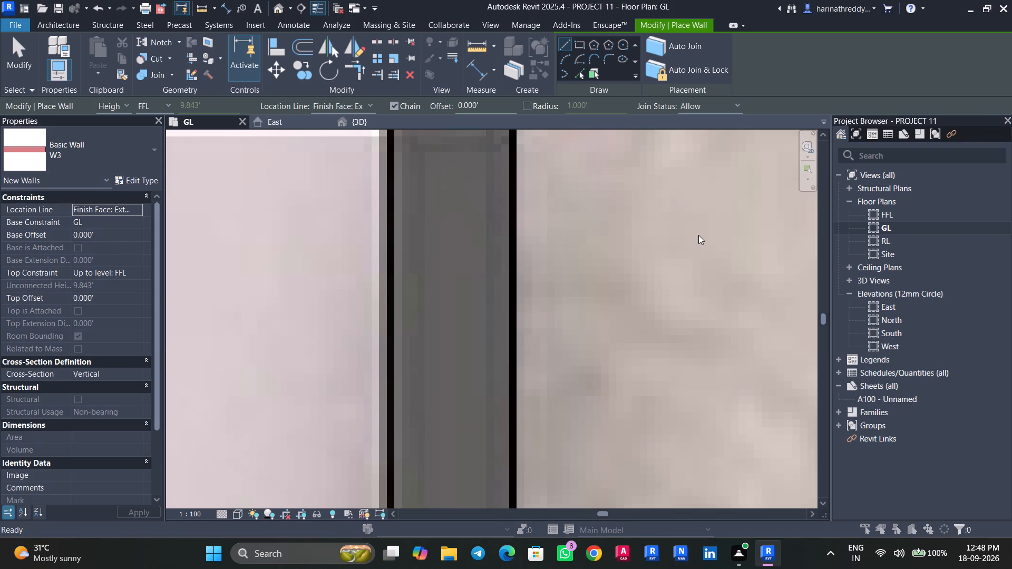
pyautogui.click(699, 240)
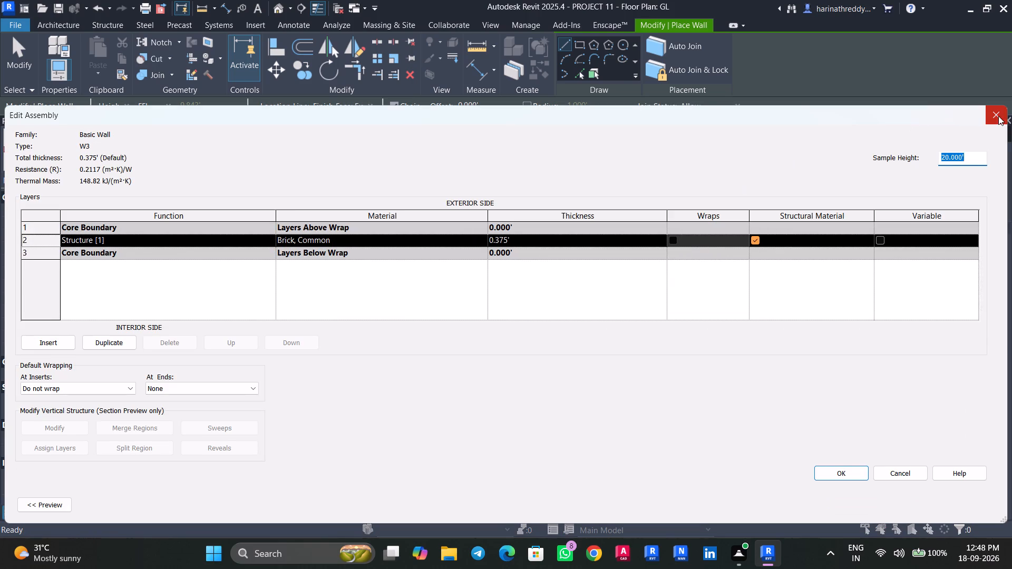
pyautogui.click(998, 116)
pyautogui.click(992, 117)
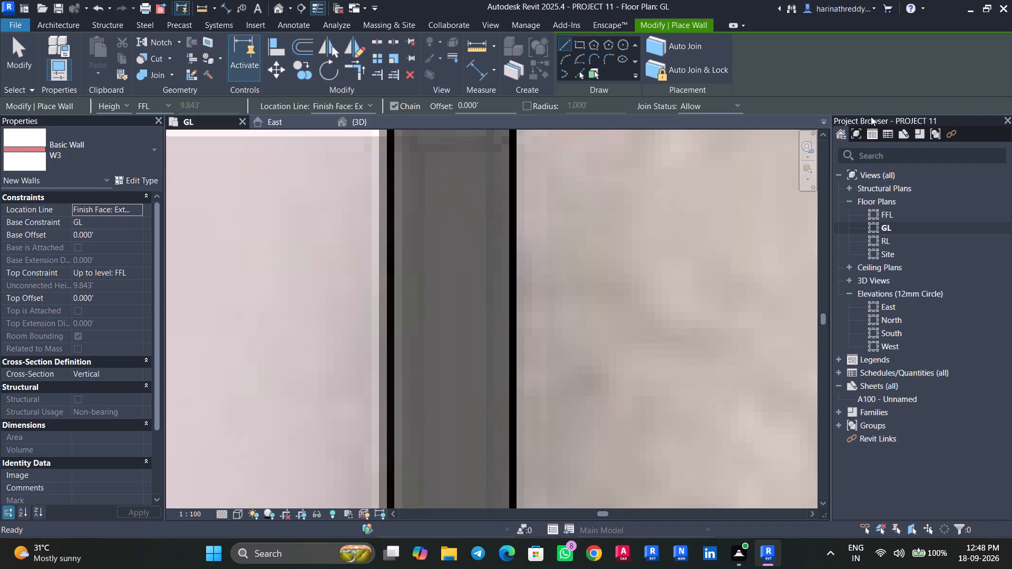
# Switch the new wall to type W5 and check the layer thickness in its structure.
pyautogui.click(138, 154)
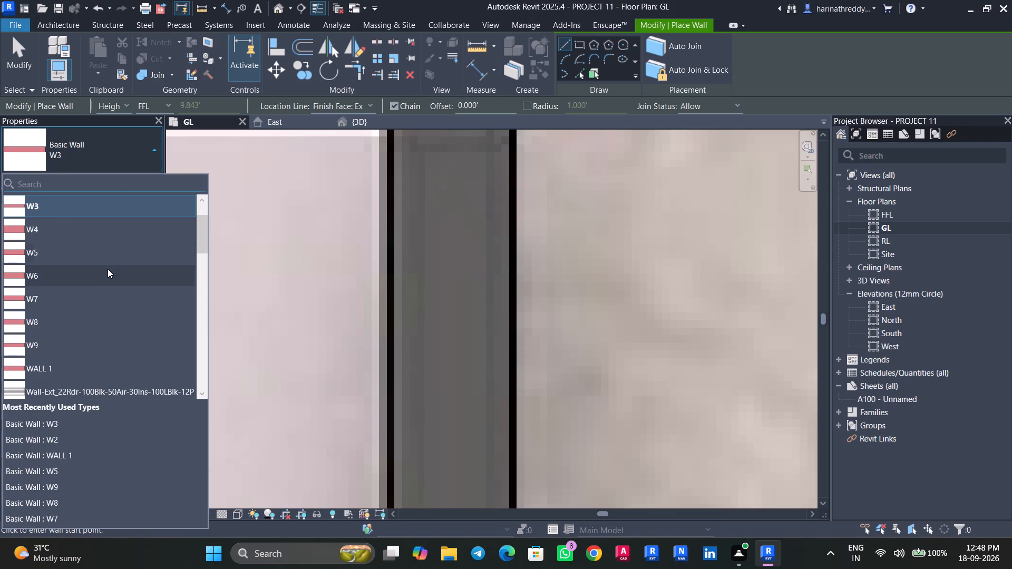
pyautogui.click(106, 259)
pyautogui.click(128, 185)
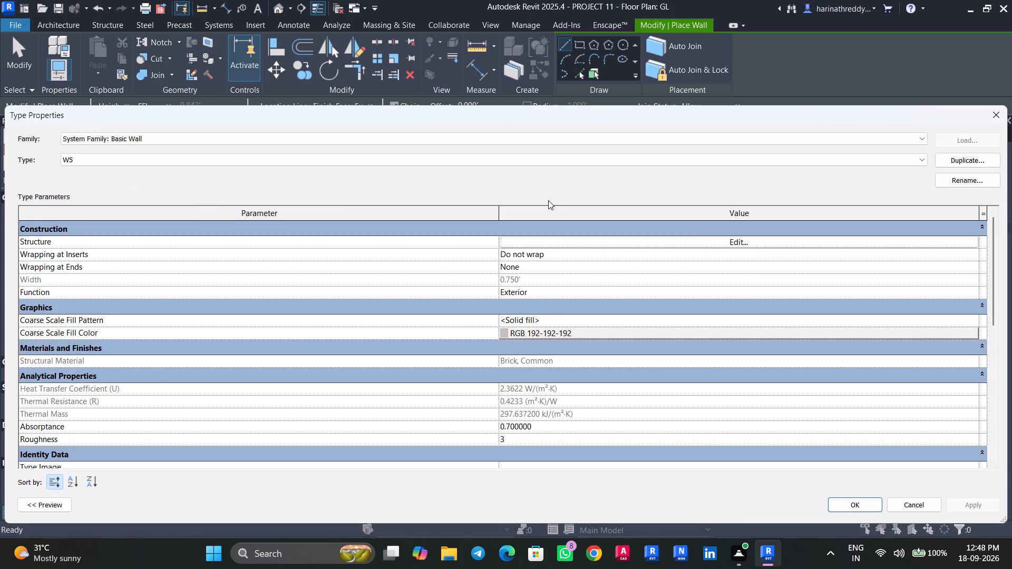
pyautogui.click(700, 240)
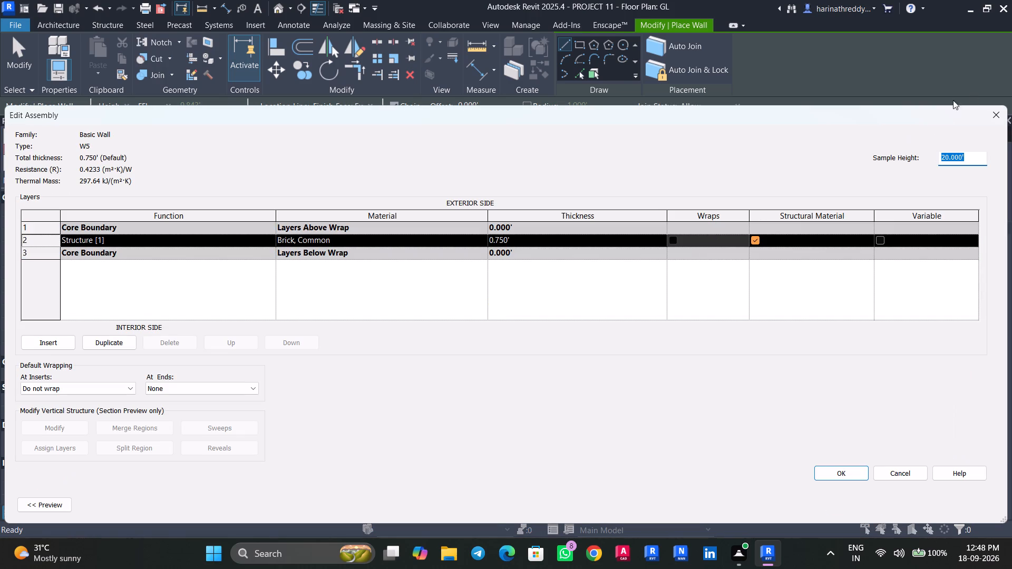
pyautogui.click(1001, 117)
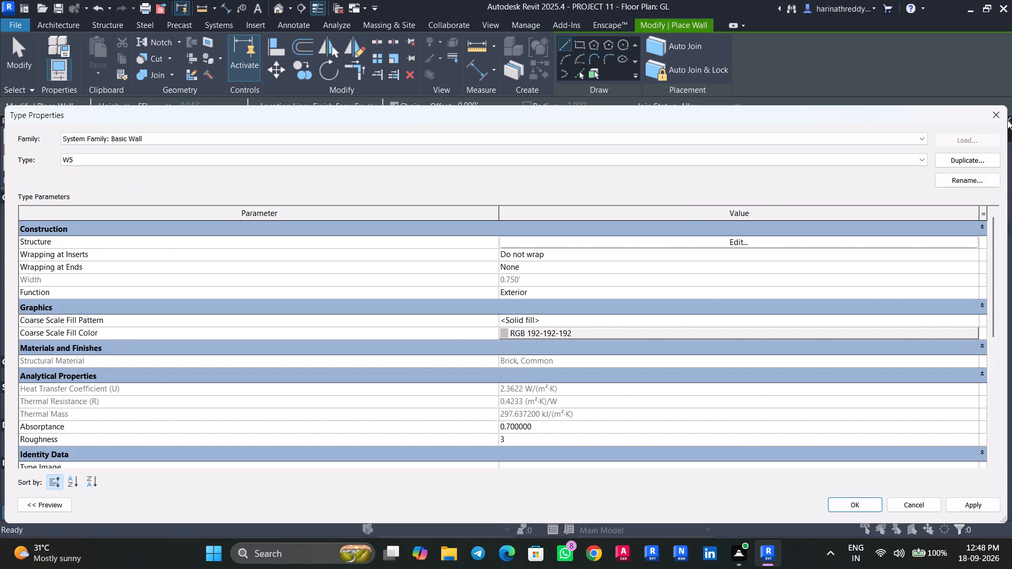
pyautogui.click(983, 121)
pyautogui.click(992, 119)
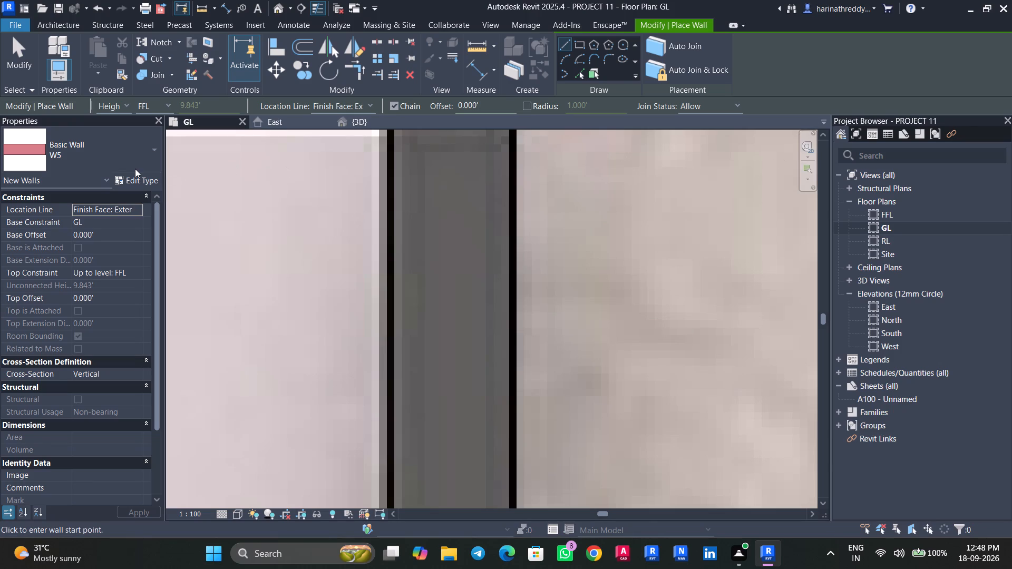
# Switch the new wall to type W6 and check the layer thickness in its structure.
pyautogui.click(134, 167)
pyautogui.click(105, 228)
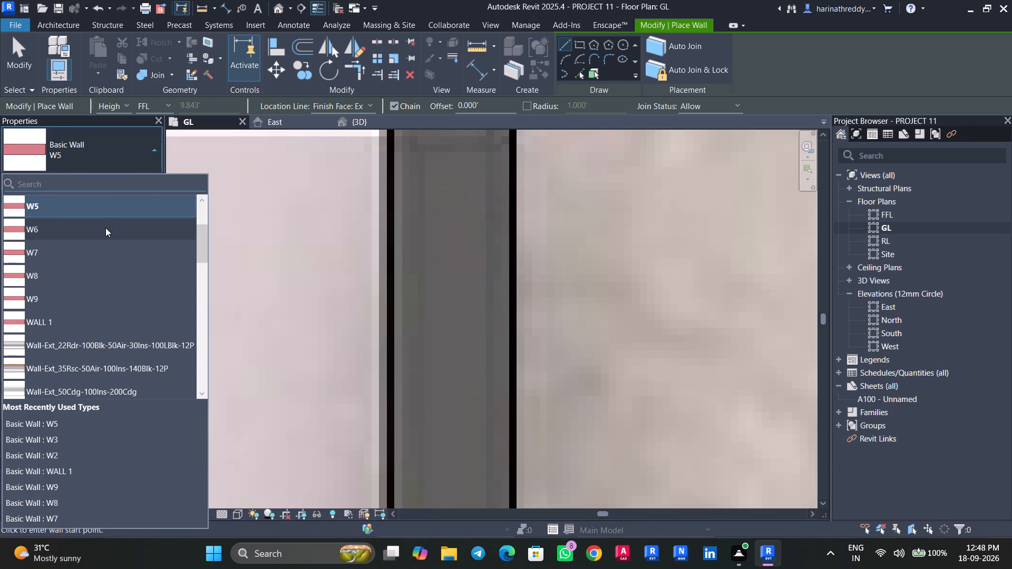
pyautogui.click(130, 178)
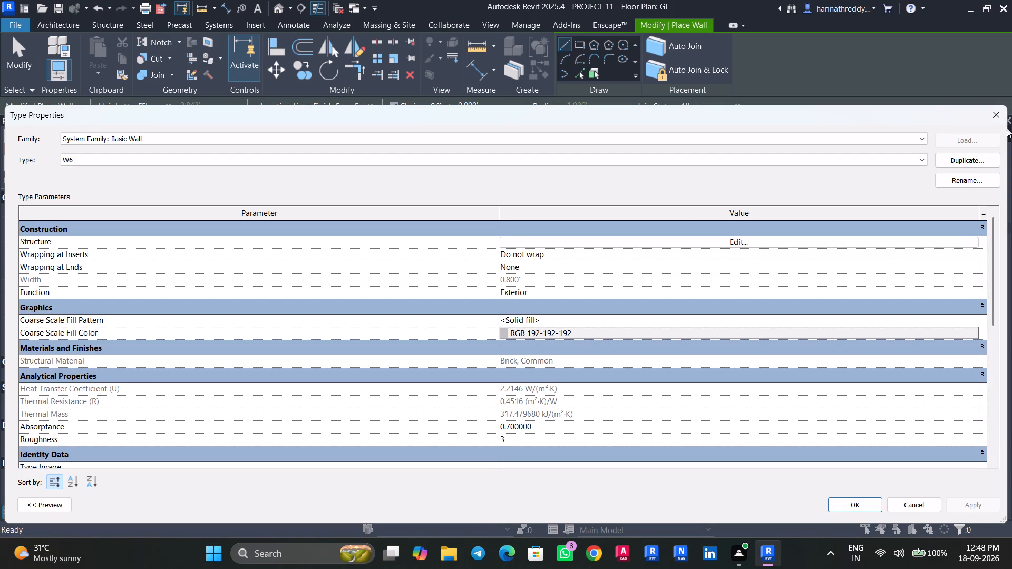
pyautogui.click(971, 164)
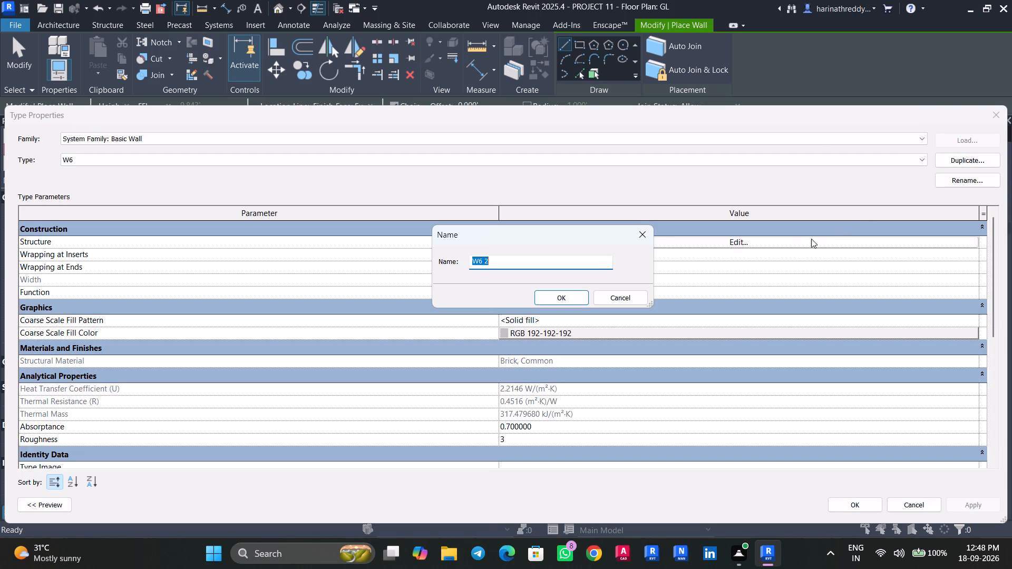
pyautogui.click(645, 233)
pyautogui.click(715, 236)
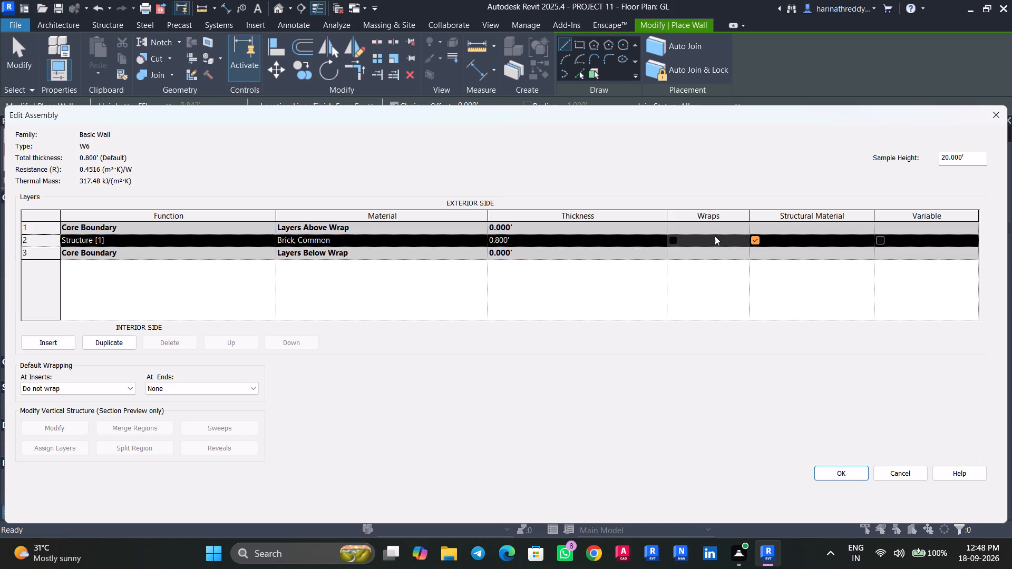
pyautogui.click(995, 117)
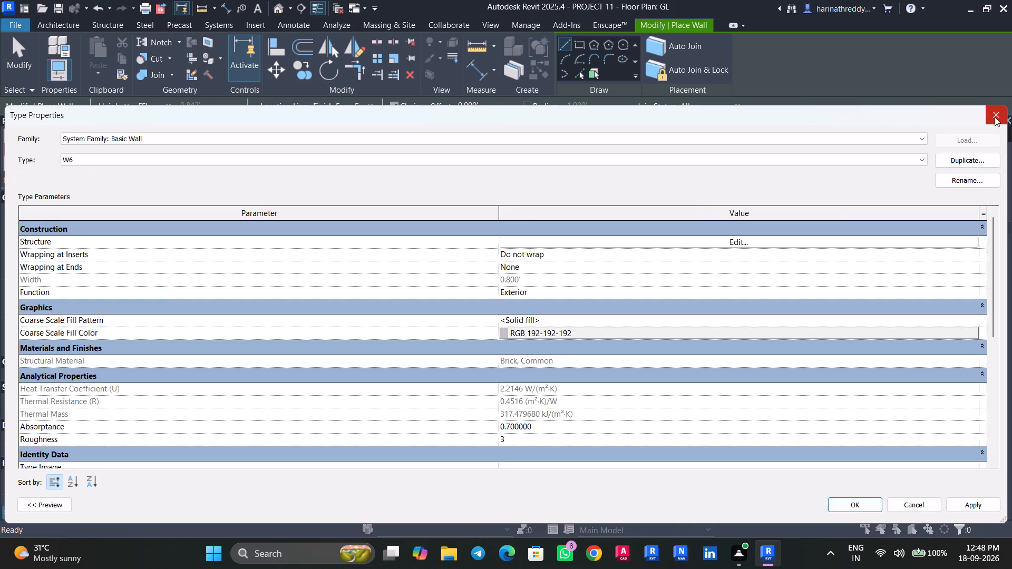
pyautogui.click(995, 117)
# Switch the new wall to type W7 and check the layer thickness in its structure.
pyautogui.click(153, 160)
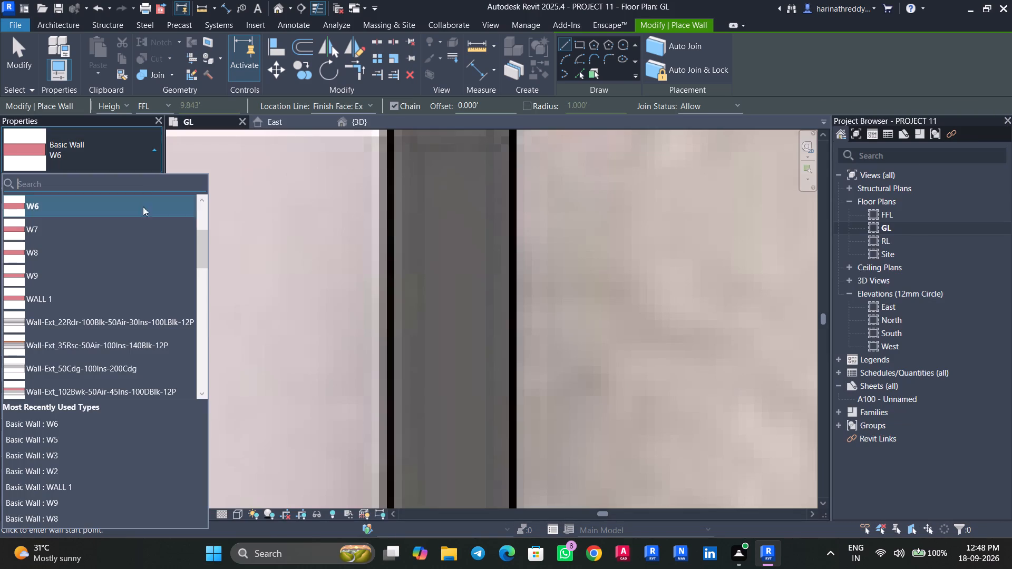
pyautogui.click(133, 230)
pyautogui.click(128, 175)
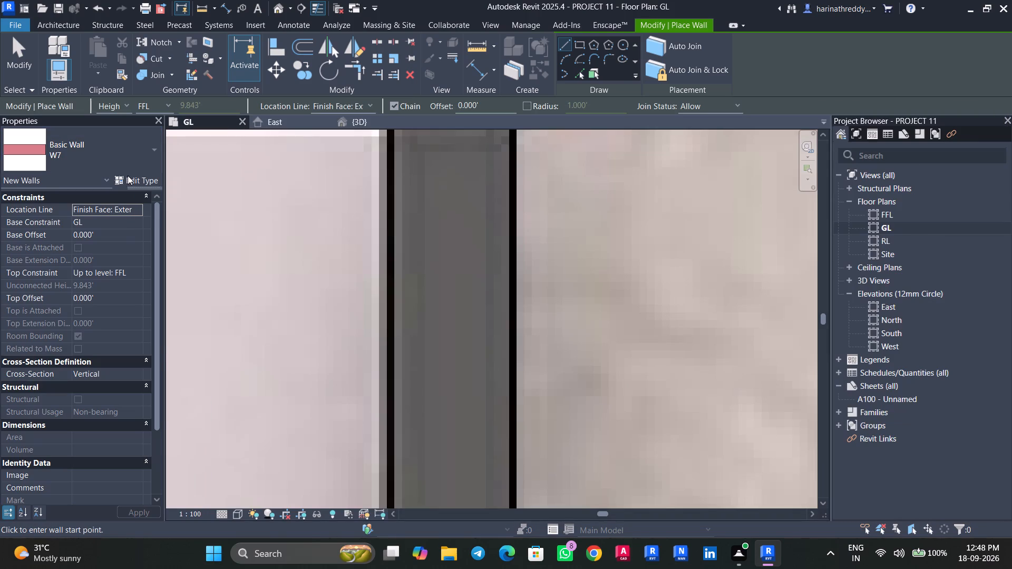
pyautogui.click(816, 239)
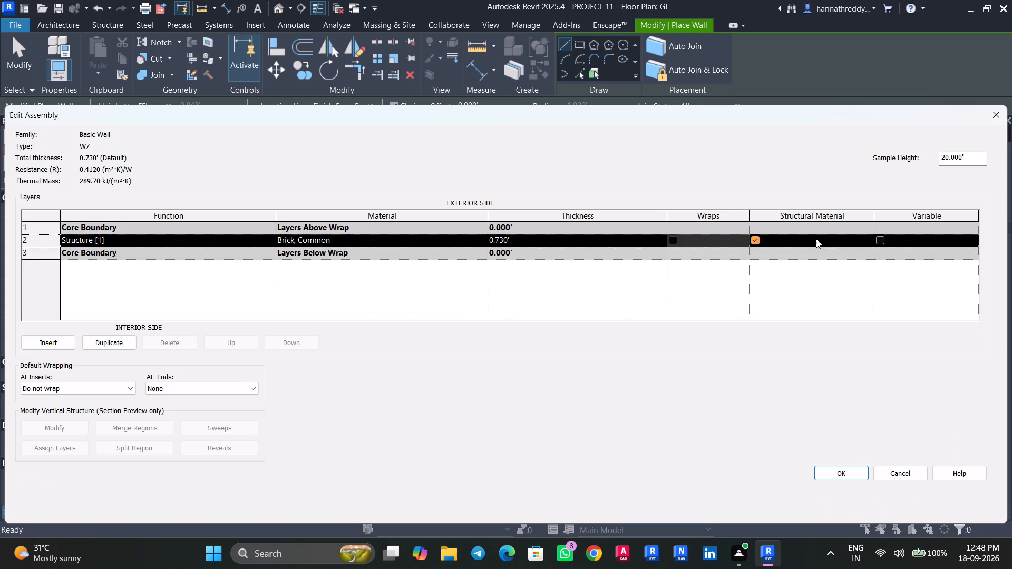
pyautogui.click(997, 122)
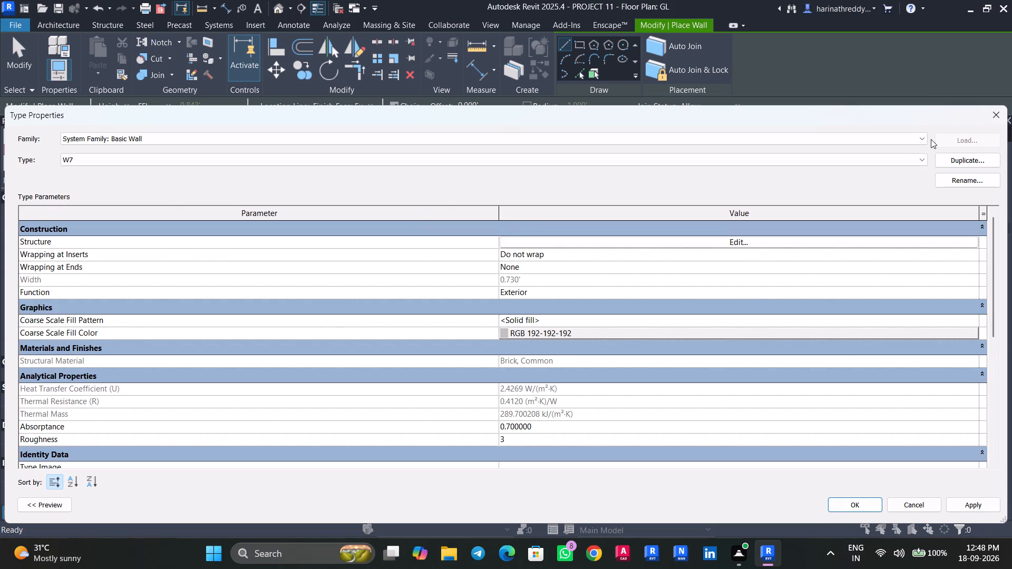
pyautogui.click(994, 109)
# Switch the new wall to type W8 and check the layer thickness in its structure.
pyautogui.click(158, 162)
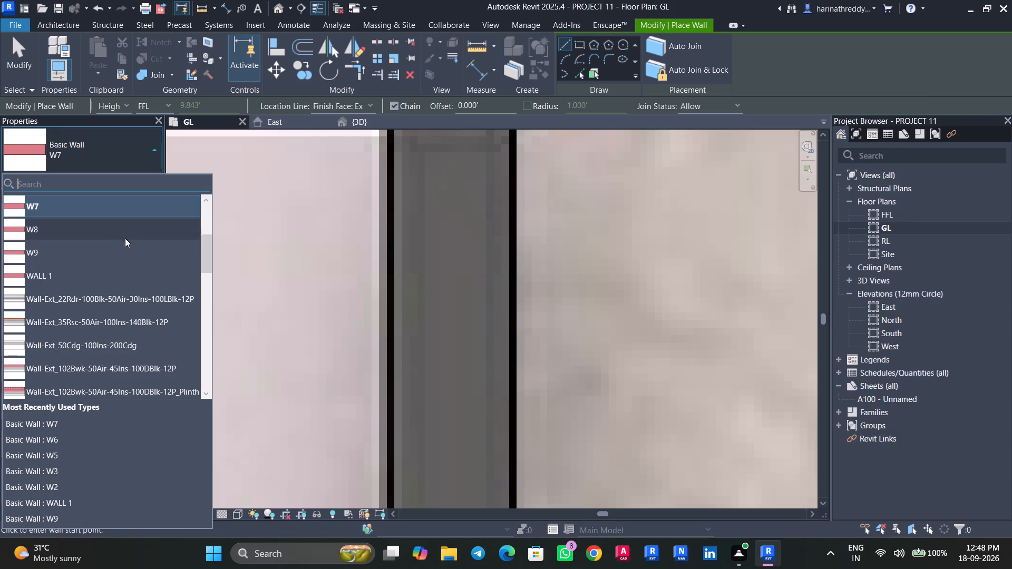
pyautogui.click(124, 240)
pyautogui.click(130, 178)
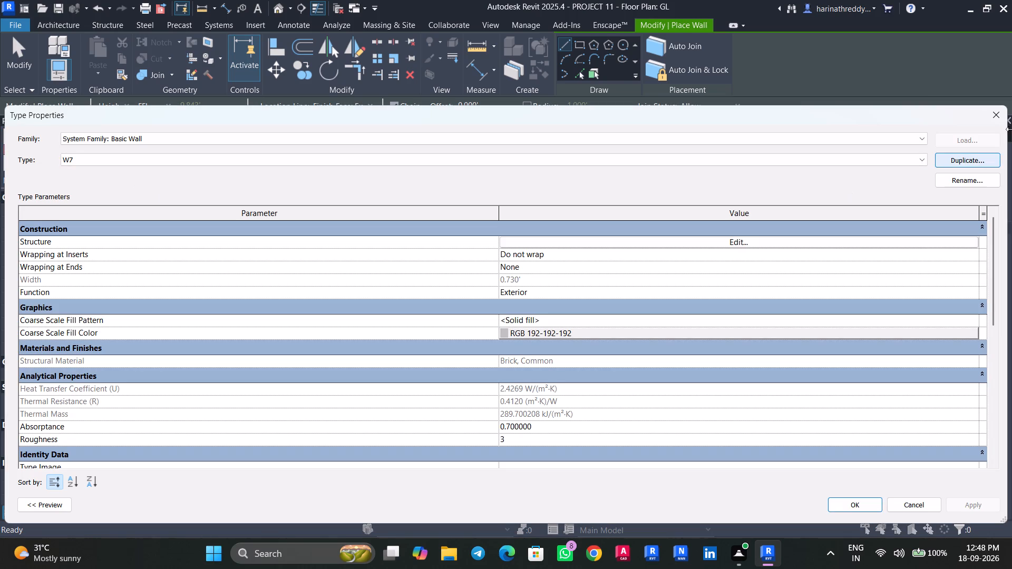
pyautogui.click(814, 237)
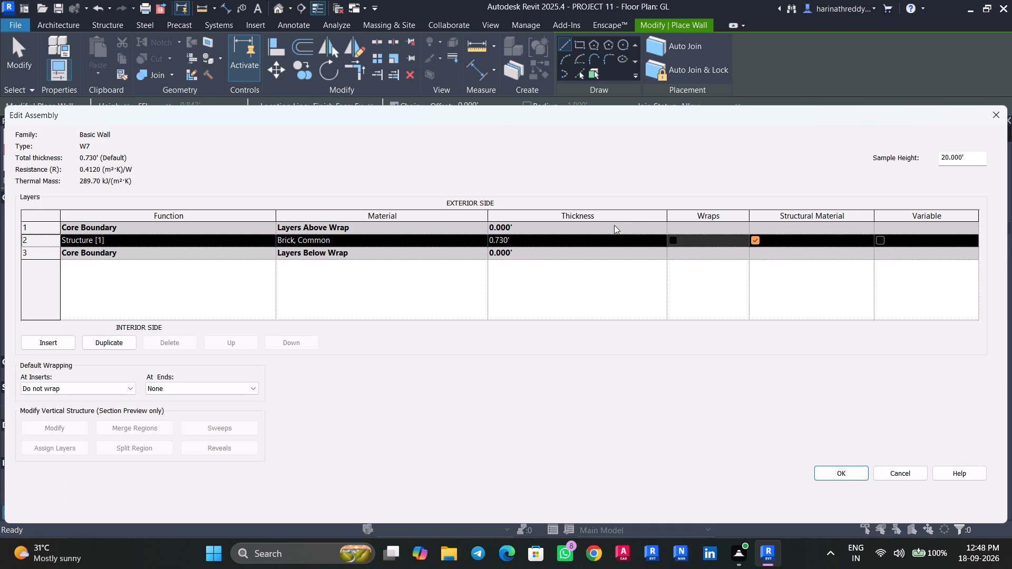
pyautogui.click(991, 113)
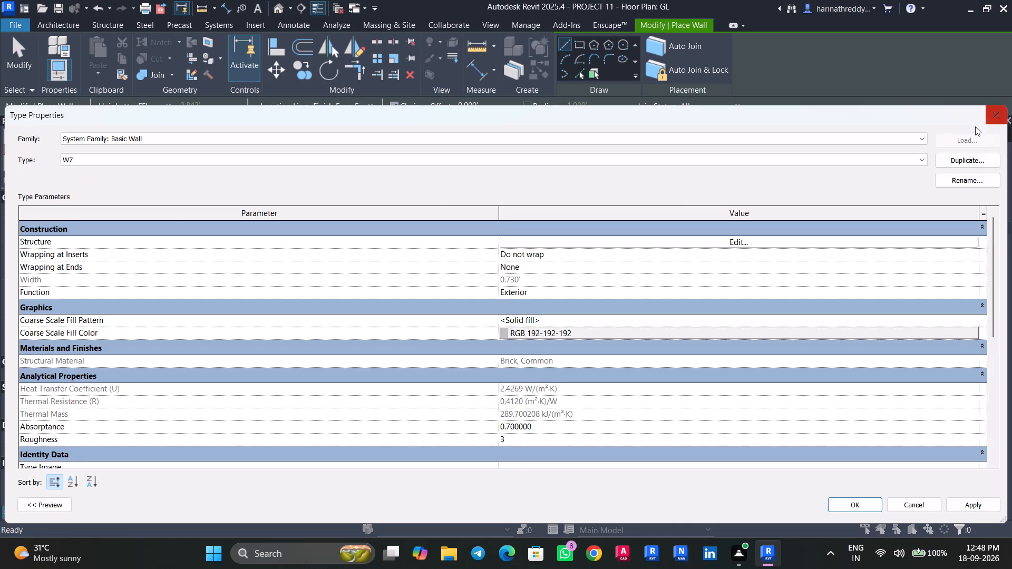
pyautogui.click(998, 121)
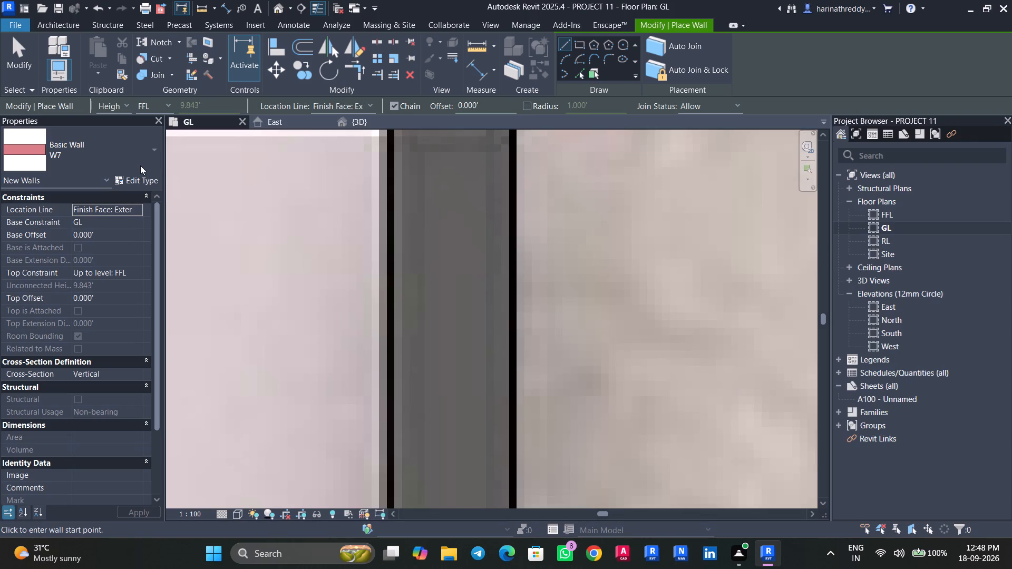
pyautogui.click(138, 161)
pyautogui.click(102, 229)
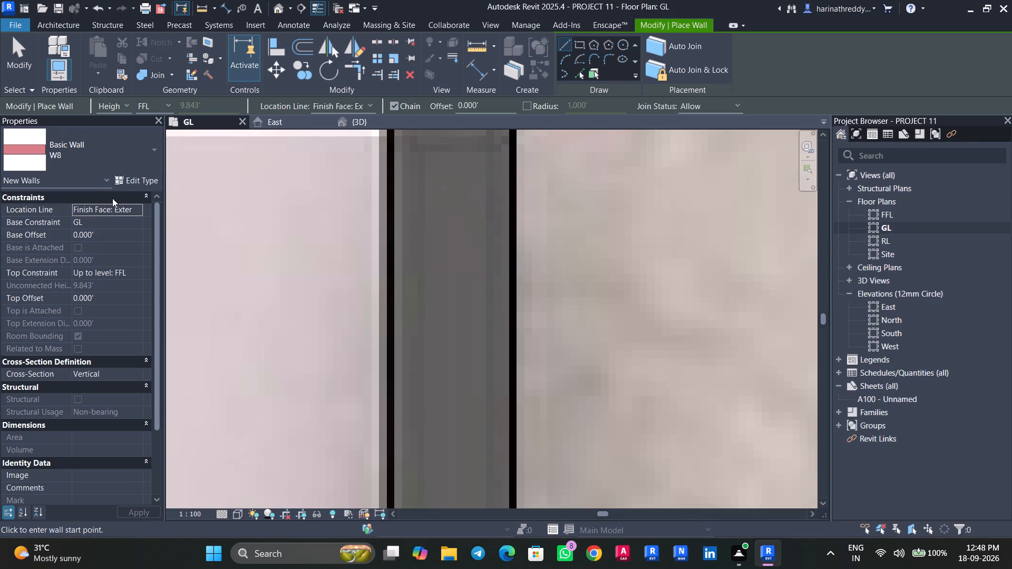
pyautogui.click(120, 181)
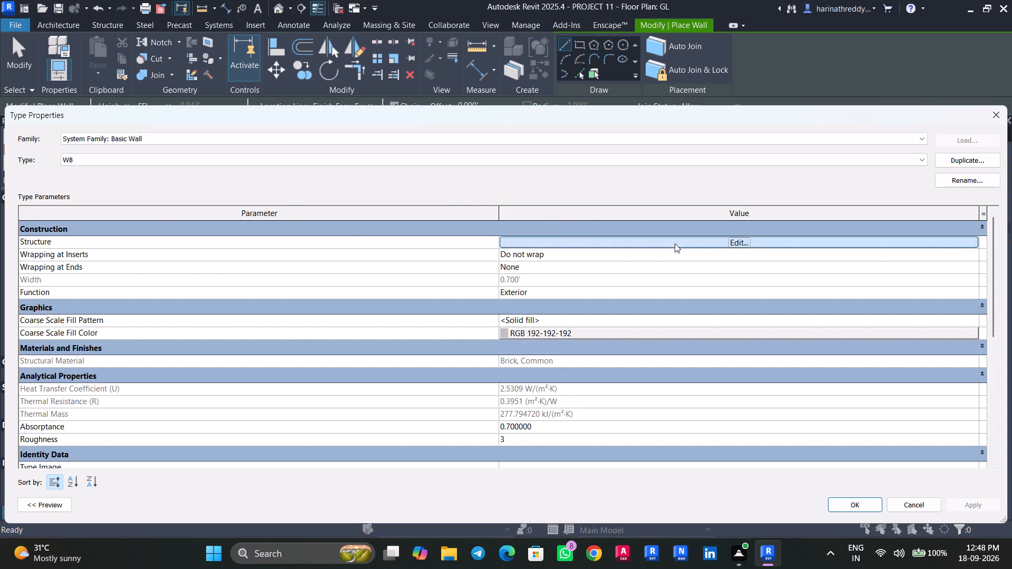
pyautogui.click(675, 243)
pyautogui.click(985, 115)
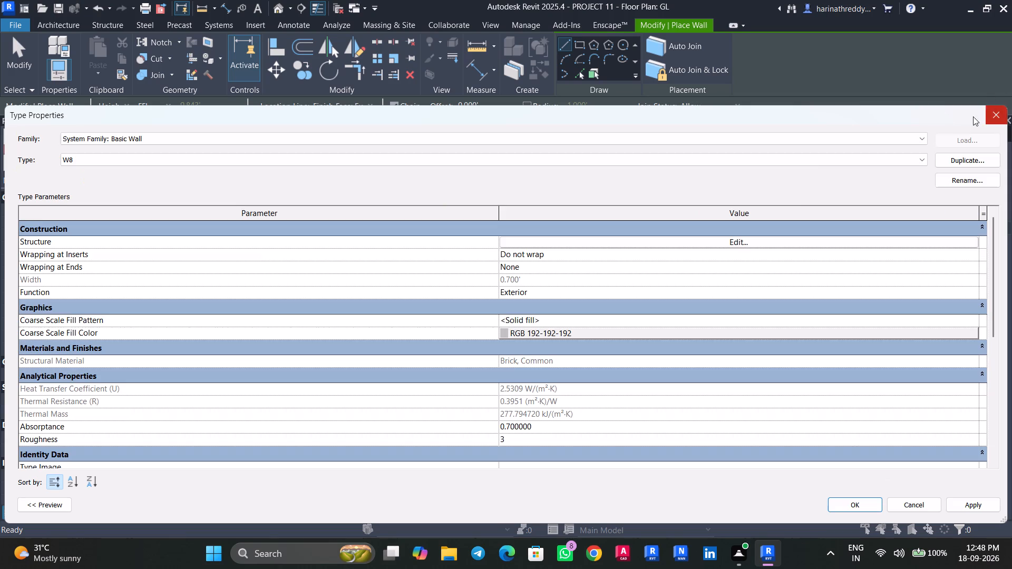
pyautogui.click(999, 113)
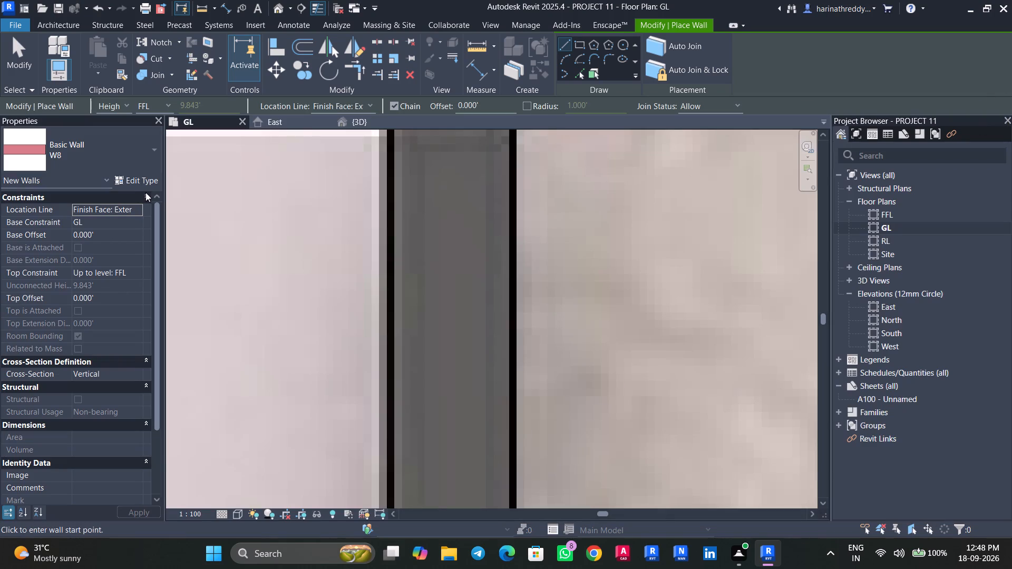
# Switch the new wall to type W9 and check the layer thickness in its structure.
pyautogui.click(128, 156)
pyautogui.click(126, 221)
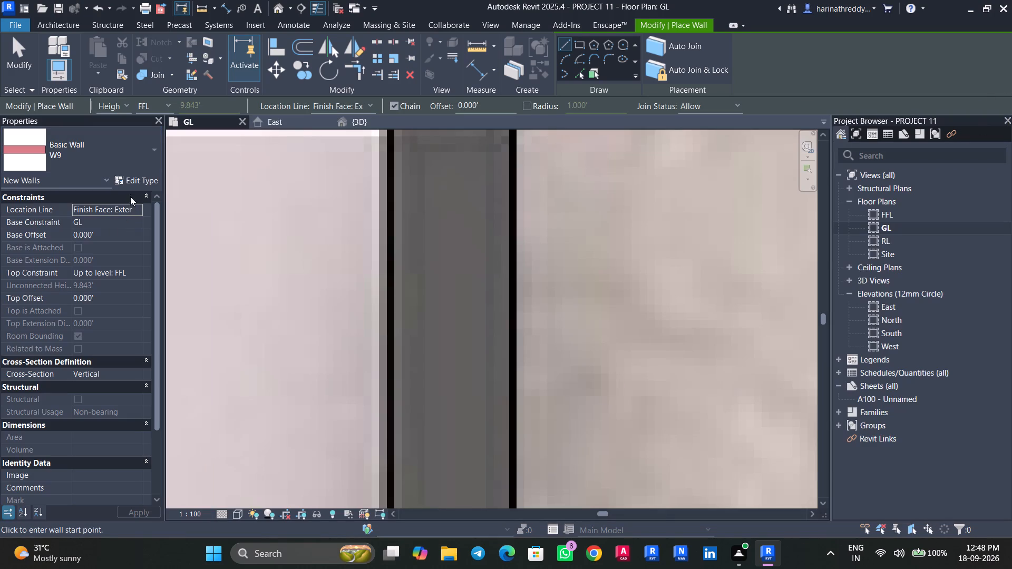
pyautogui.click(132, 176)
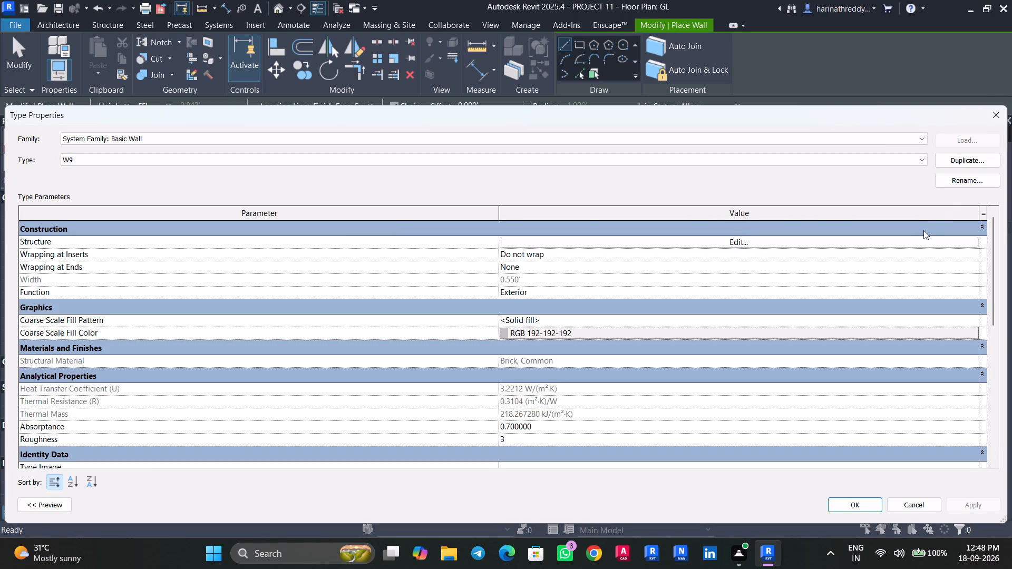
pyautogui.click(918, 243)
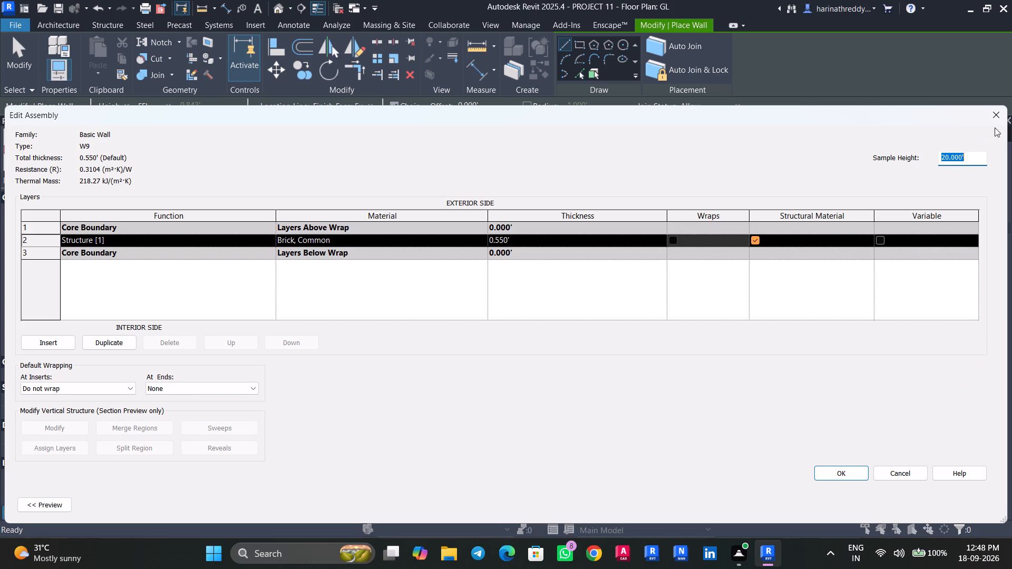
pyautogui.click(1004, 120)
pyautogui.click(999, 117)
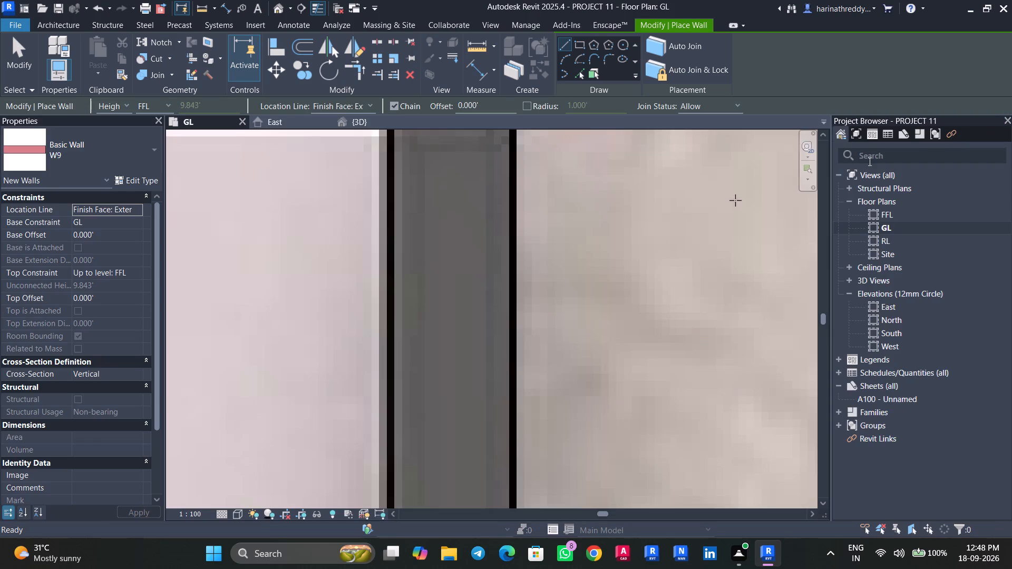
# Draw a vertical W9 wall about 18.25 ft long beside the corridor, from above FHC Shaft:02 to the Electrical Room's lower corner.
pyautogui.scroll(-4, 328, 228)
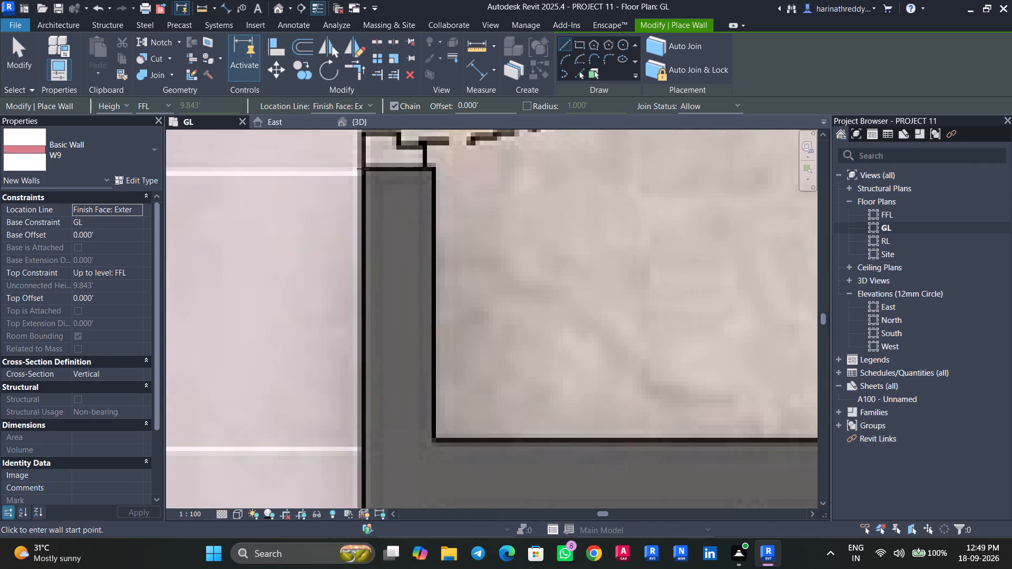
pyautogui.click(433, 169)
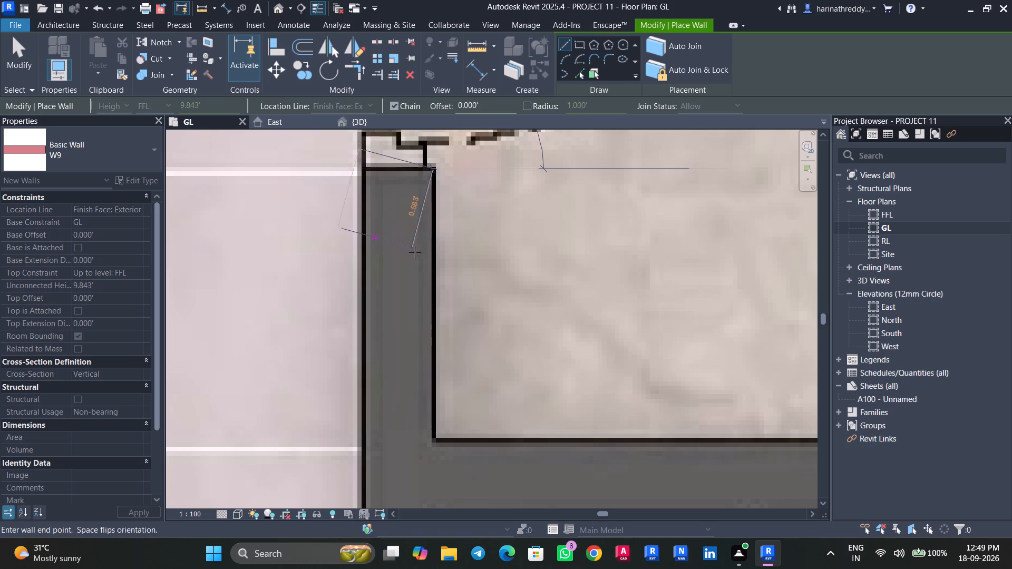
pyautogui.scroll(-4, 453, 344)
pyautogui.moveTo(451, 344); pyautogui.dragTo(418, 244, button='middle')
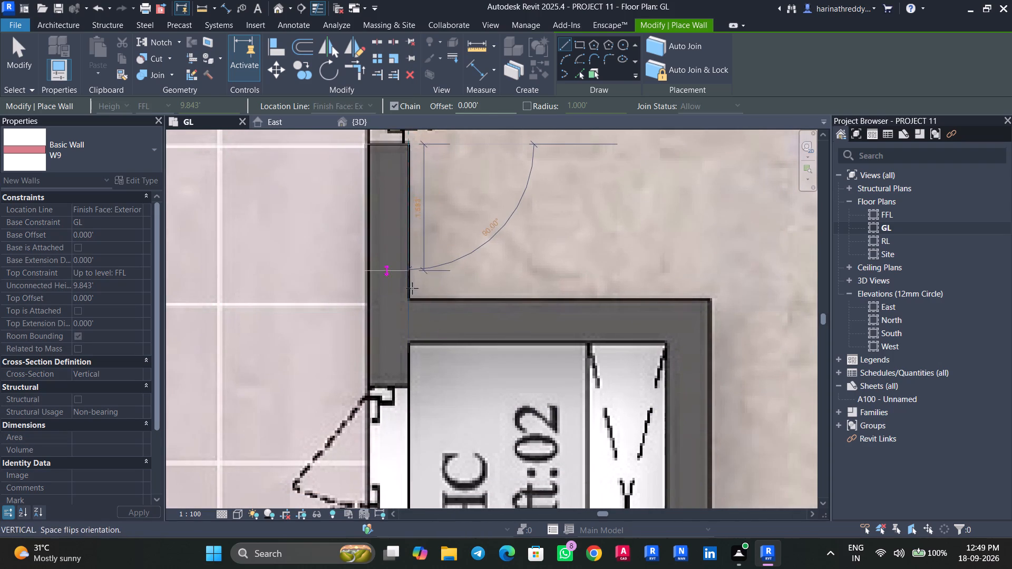
pyautogui.scroll(7, 408, 382)
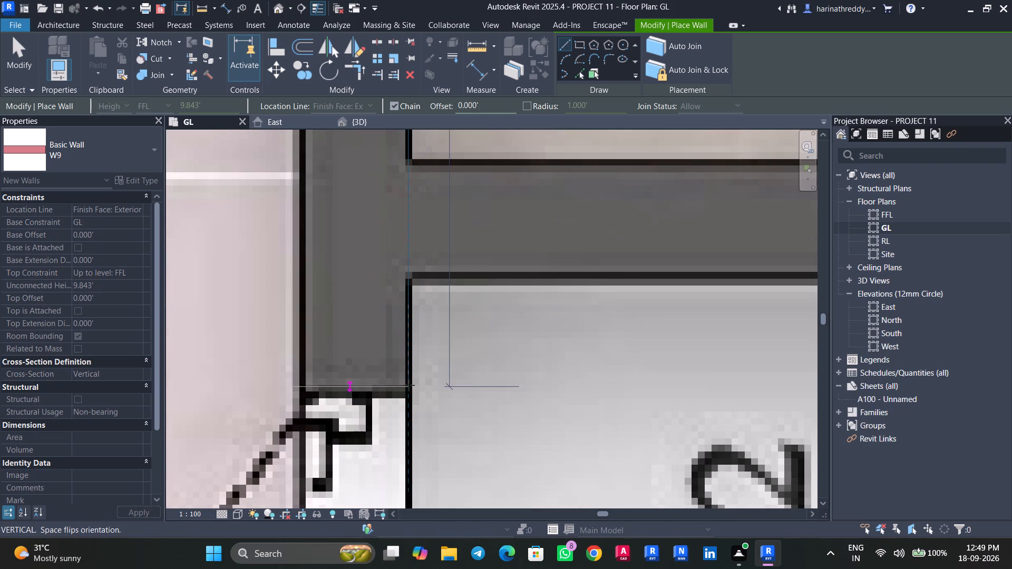
pyautogui.scroll(-2, 408, 392)
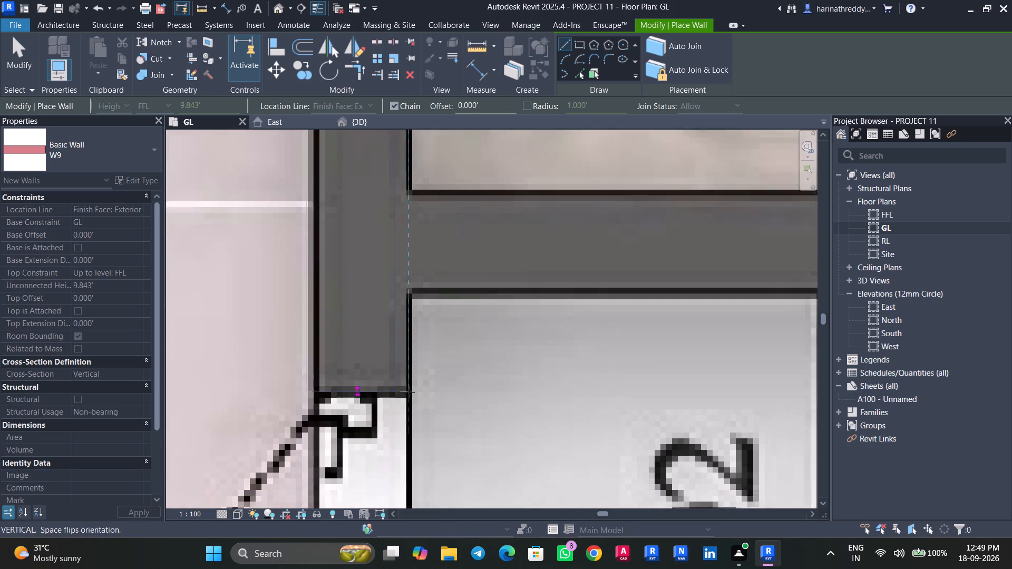
pyautogui.moveTo(408, 392); pyautogui.dragTo(380, 278, button='middle')
pyautogui.scroll(-12, 380, 278)
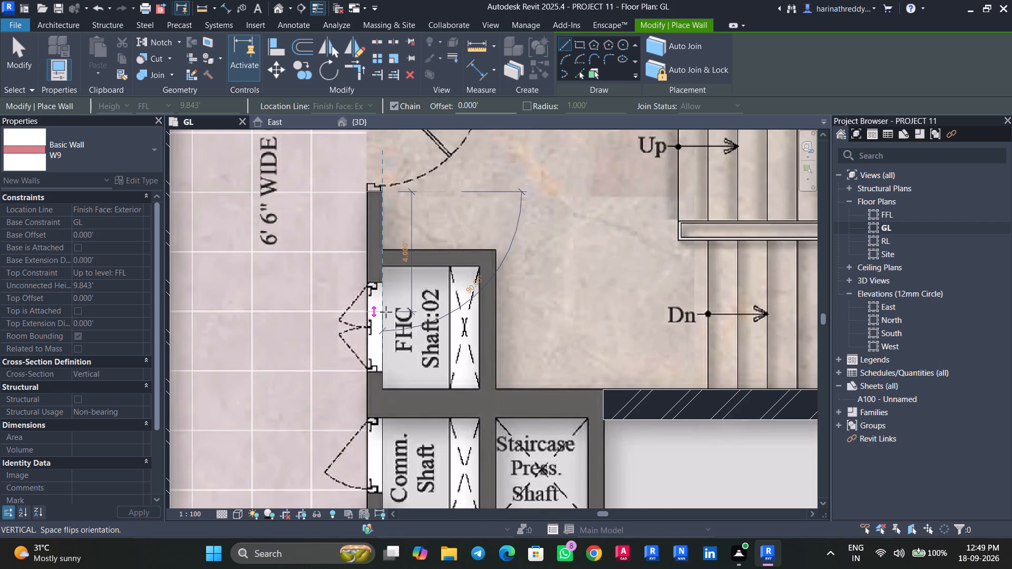
pyautogui.moveTo(386, 312); pyautogui.dragTo(383, 179, button='middle')
pyautogui.scroll(-1, 383, 178)
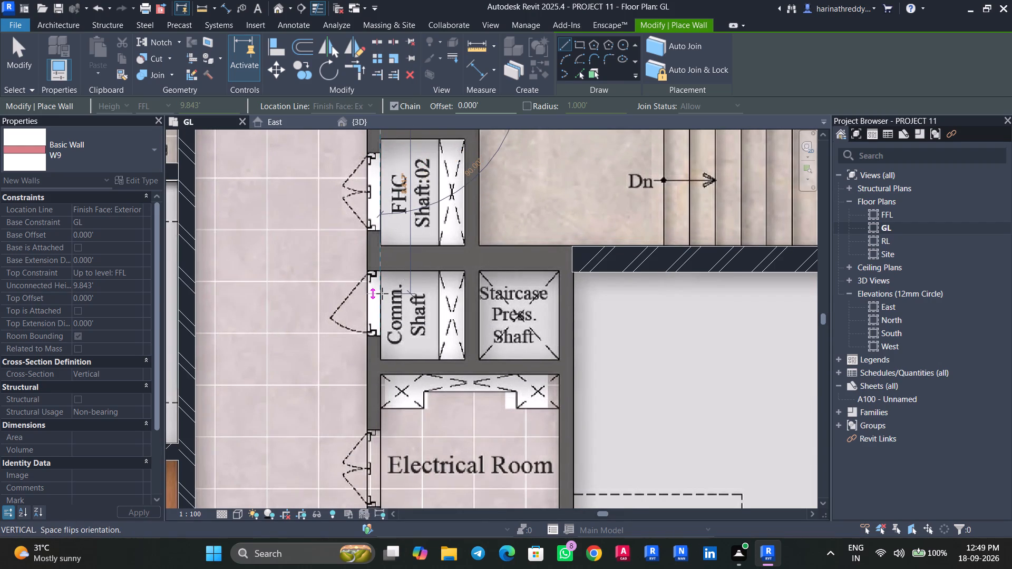
pyautogui.scroll(-3, 381, 395)
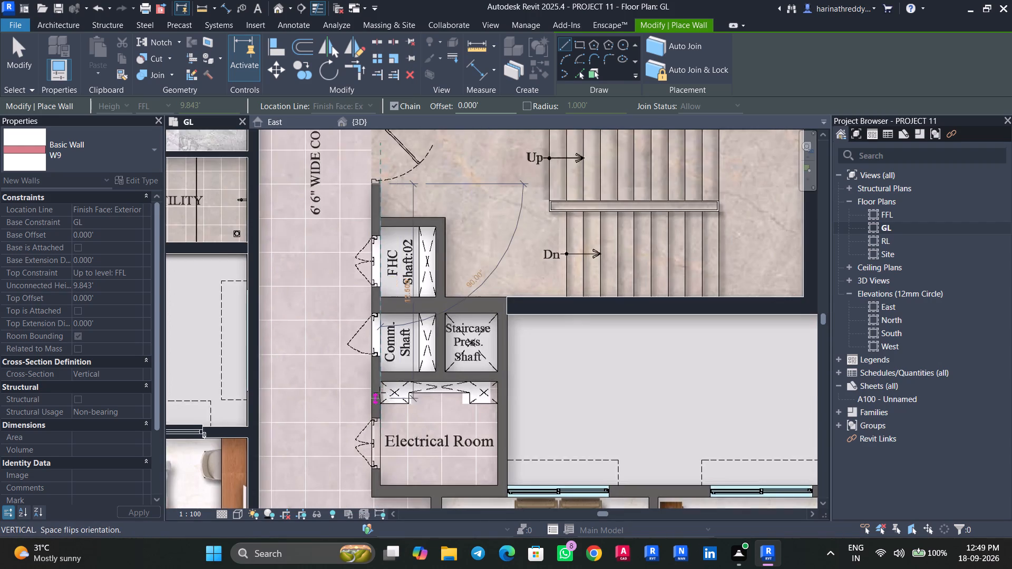
pyautogui.moveTo(378, 369); pyautogui.dragTo(404, 227, button='middle')
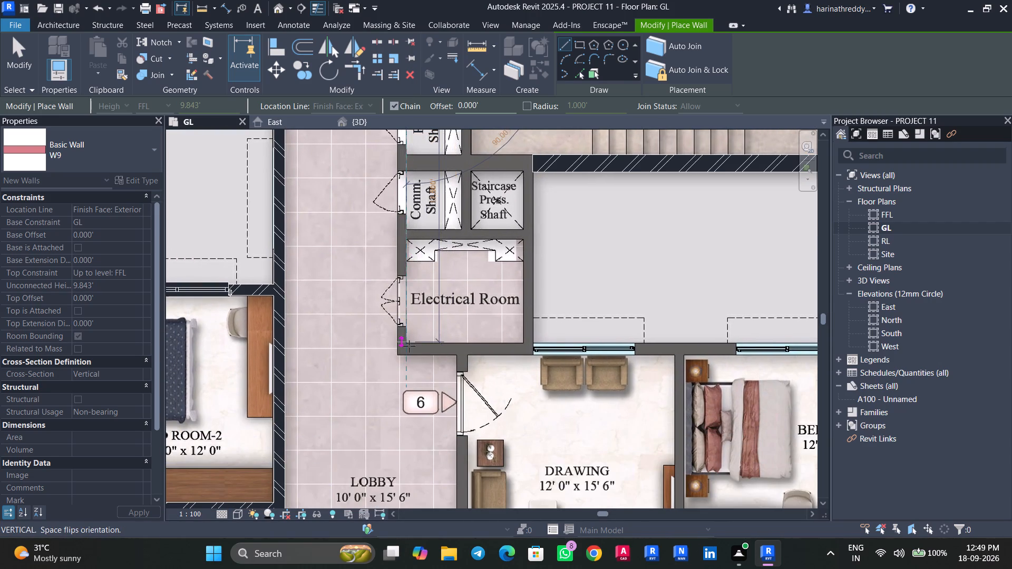
pyautogui.scroll(9, 409, 346)
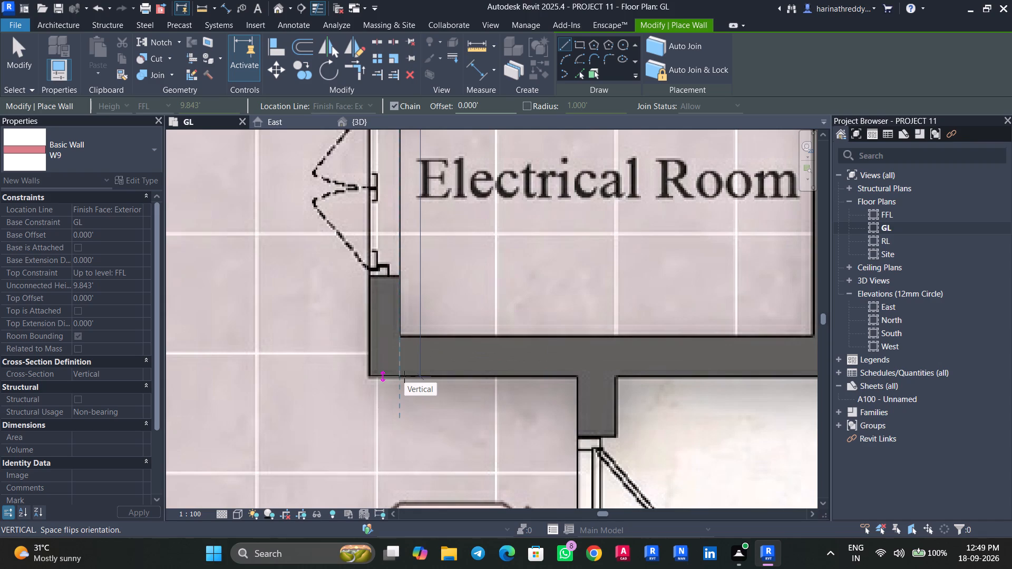
pyautogui.click(404, 377)
pyautogui.scroll(-2, 460, 295)
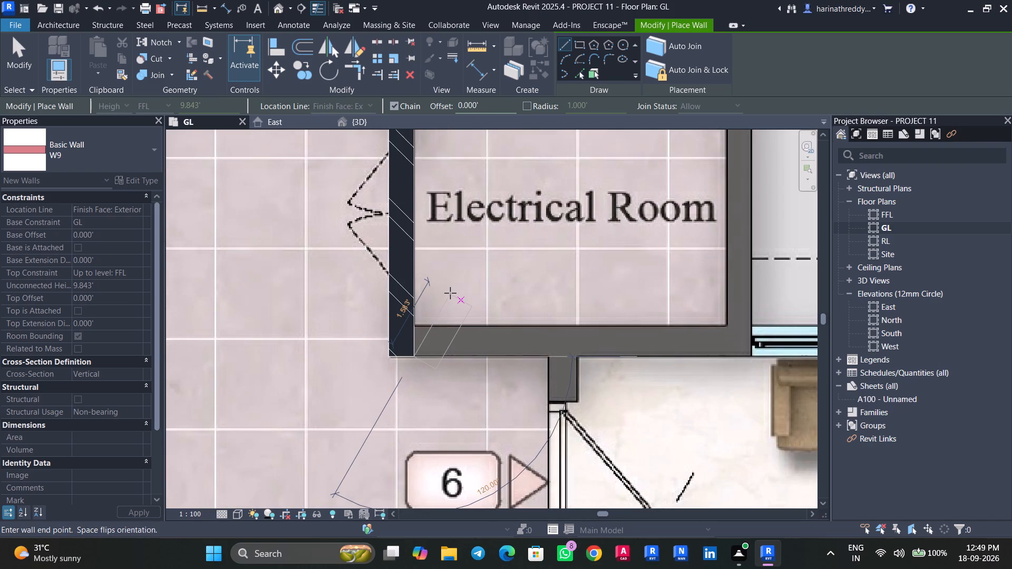
pyautogui.press('Escape')
pyautogui.scroll(-5, 436, 227)
pyautogui.moveTo(434, 222); pyautogui.dragTo(407, 398, button='middle')
pyautogui.scroll(-1, 434, 222)
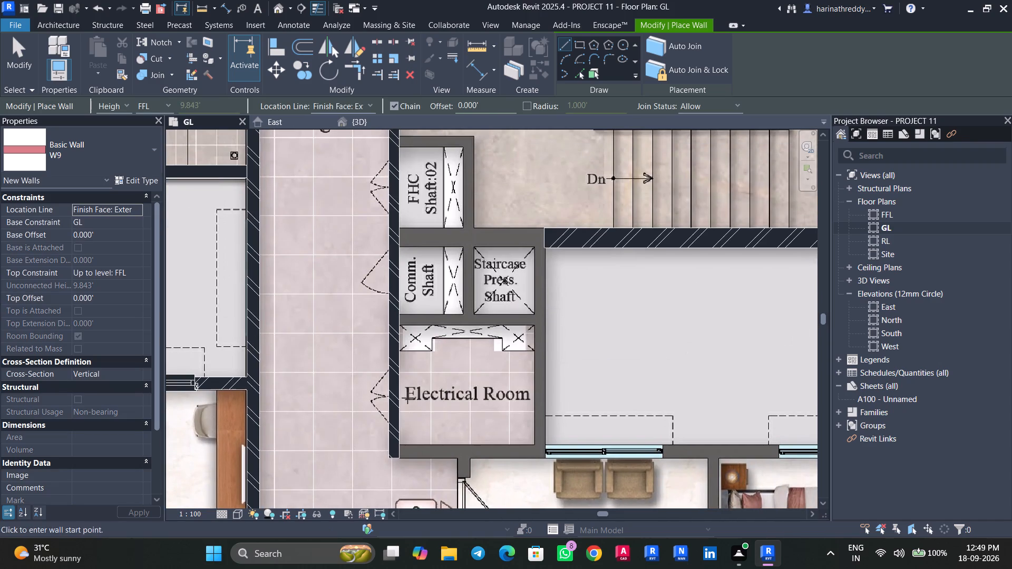
pyautogui.press('Escape')
# Select the new corridor-side W9 wall and examine how it fits over the shaft walls and door openings.
pyautogui.click(396, 321)
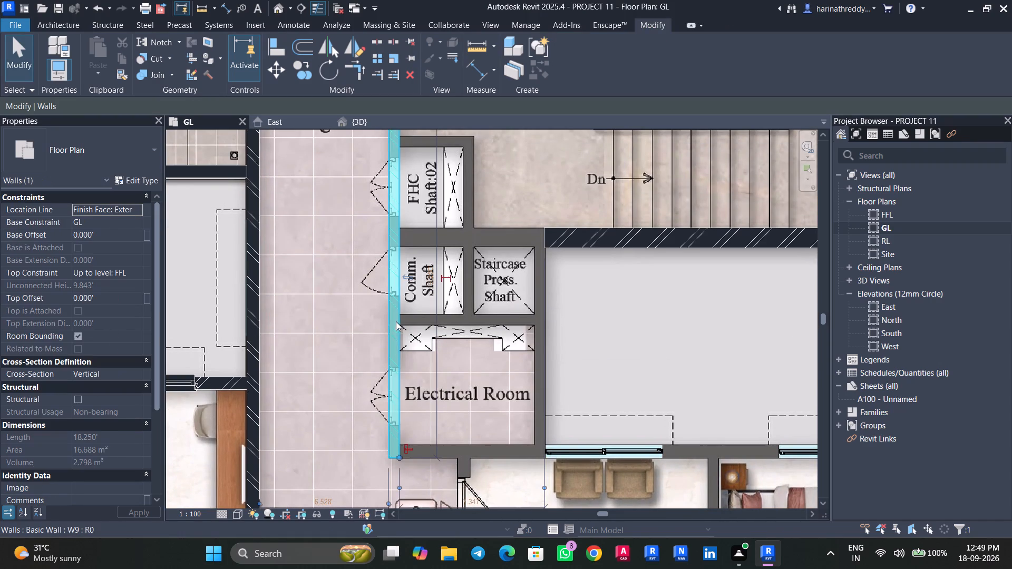
pyautogui.scroll(1, 411, 281)
pyautogui.moveTo(412, 292); pyautogui.dragTo(415, 386, button='middle')
pyautogui.scroll(2, 395, 271)
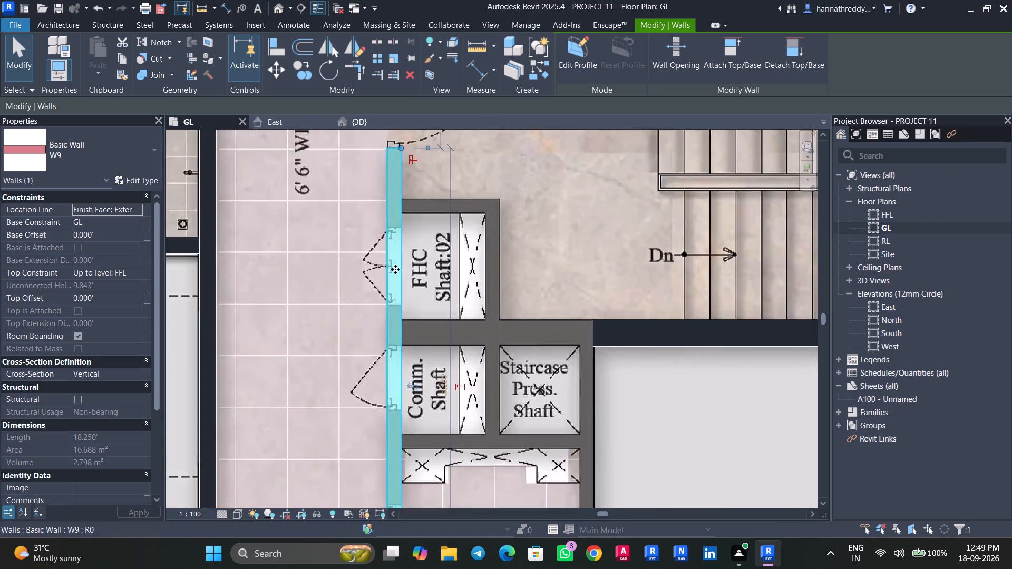
pyautogui.scroll(5, 395, 269)
pyautogui.scroll(-6, 429, 251)
pyautogui.press('Escape')
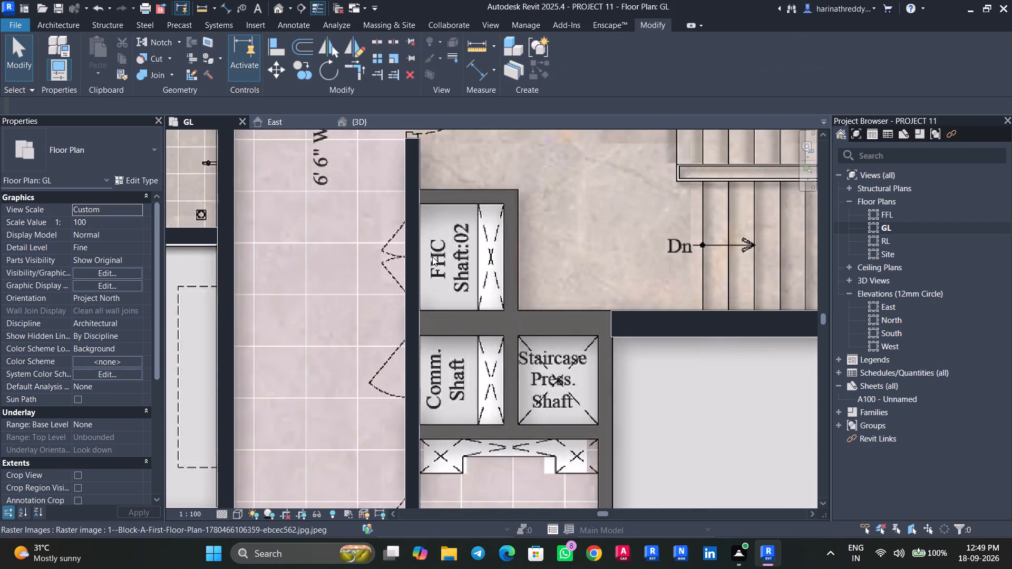
# Draw a horizontal W9 wall about 3.75 ft long along the upper edge of FHC Shaft:02, starting from the corridor-side wall.
pyautogui.write('WA')
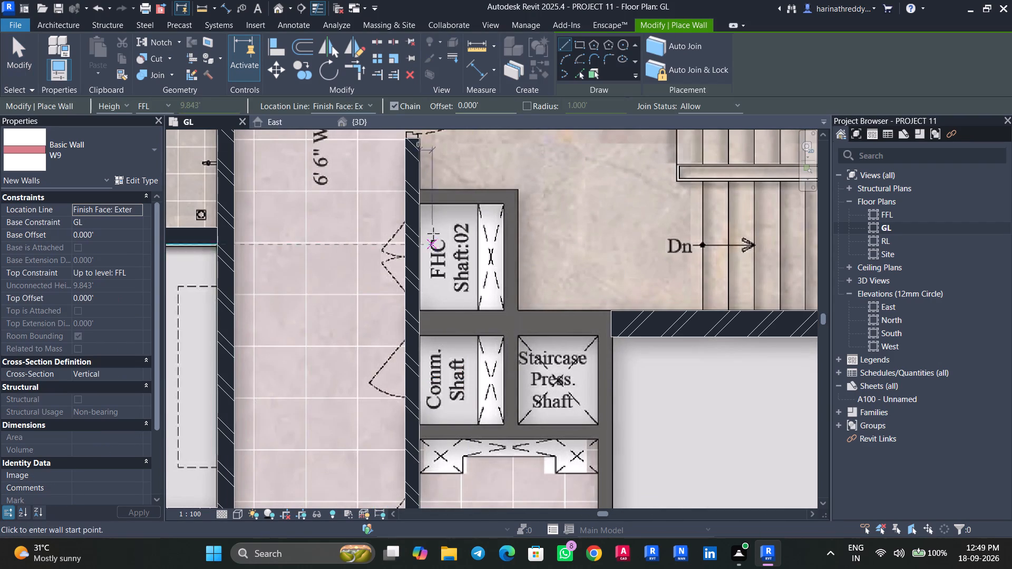
pyautogui.scroll(6, 417, 193)
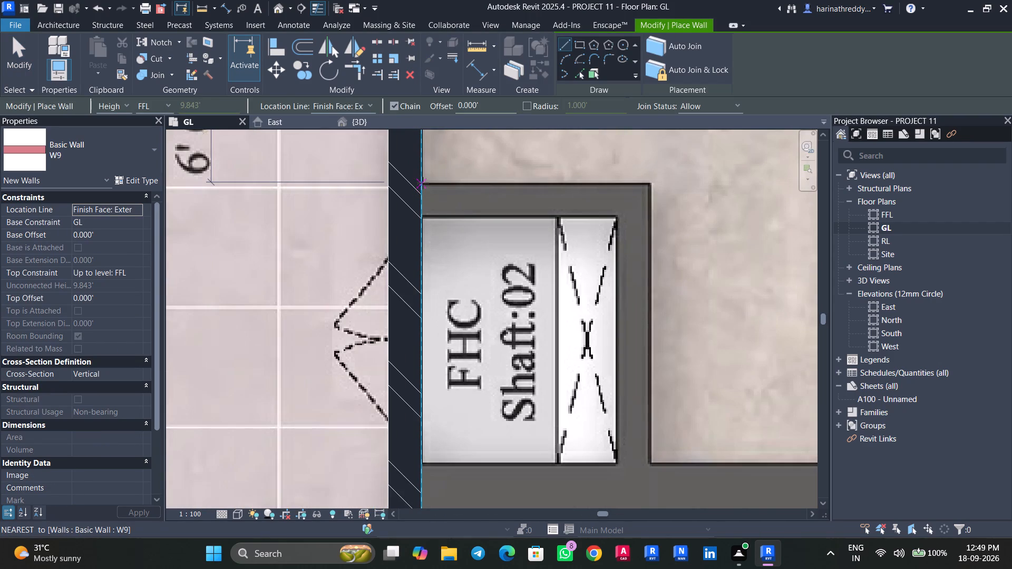
pyautogui.scroll(6, 423, 183)
pyautogui.click(421, 185)
pyautogui.scroll(-5, 572, 183)
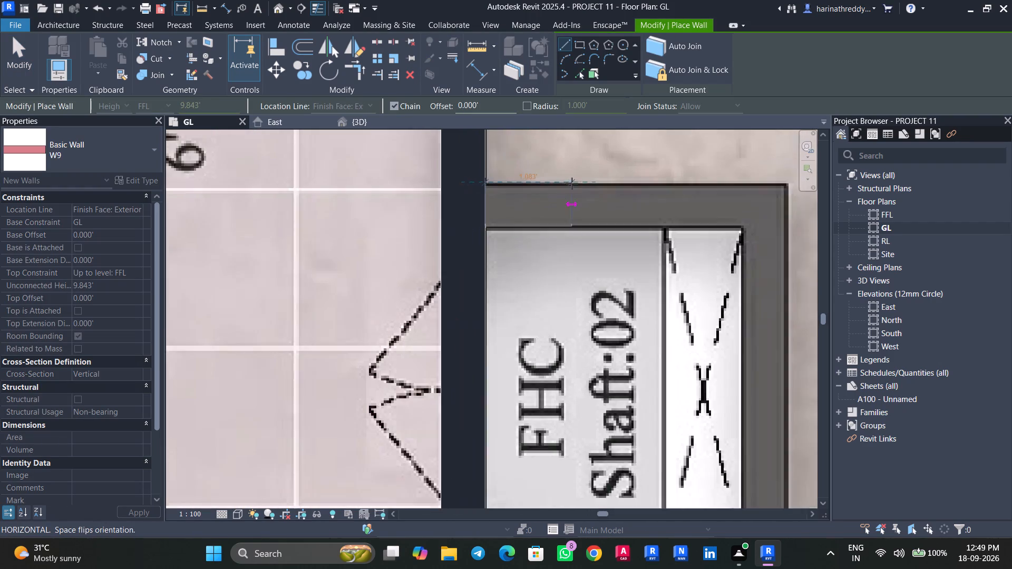
pyautogui.moveTo(572, 183); pyautogui.dragTo(369, 194, button='middle')
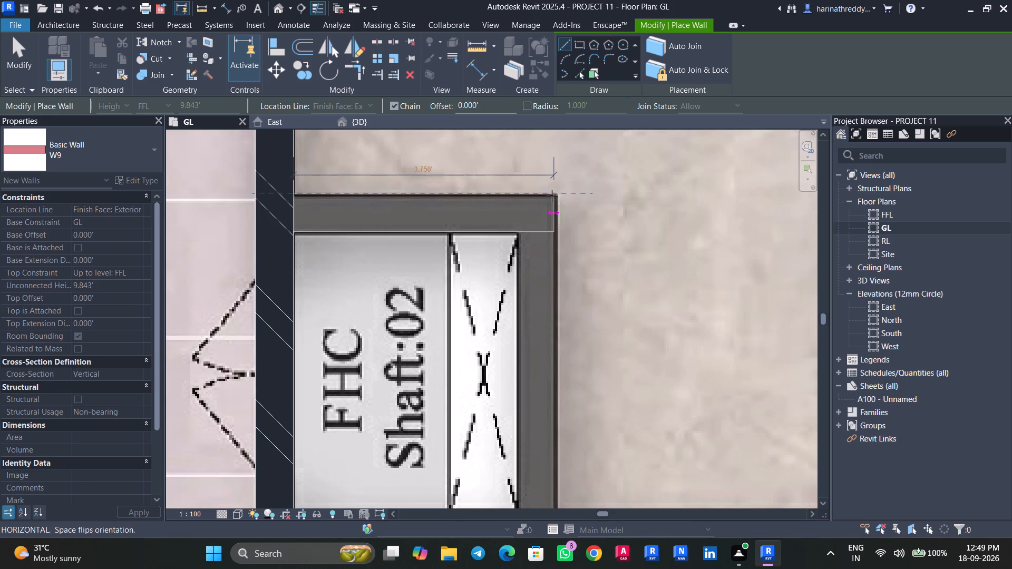
pyautogui.scroll(8, 553, 200)
pyautogui.click(560, 189)
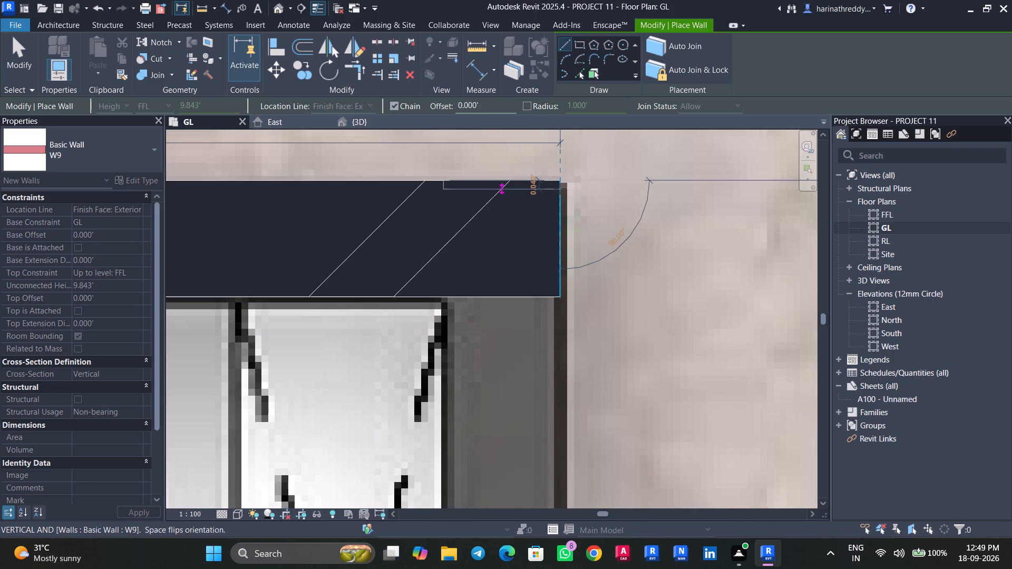
pyautogui.press('Escape')
# Draw a vertical W9 wall from the FHC Shaft:02 upper wall's end, past Comm. Shaft, down to the Electrical Room's upper edge.
pyautogui.scroll(-8, 567, 220)
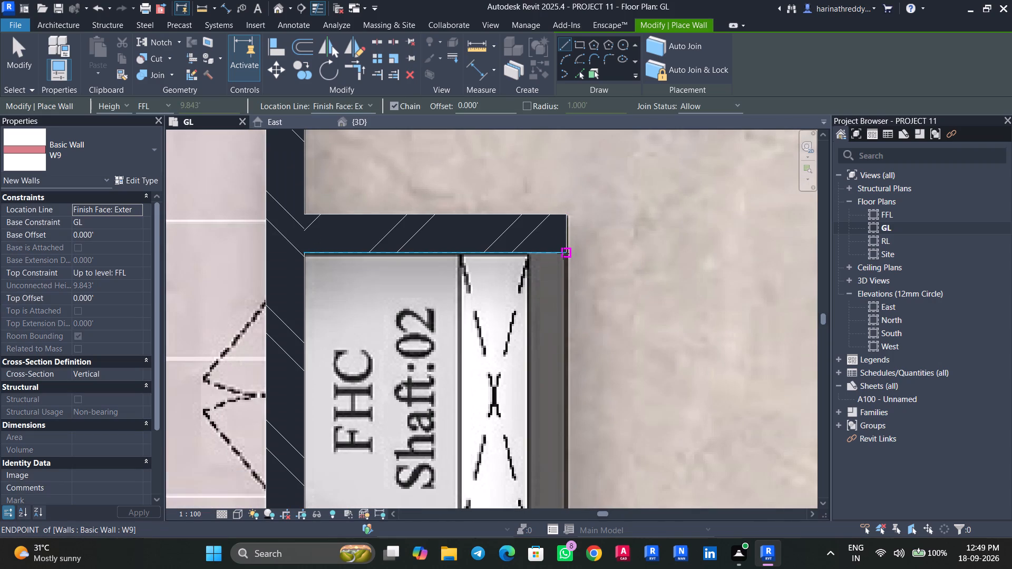
pyautogui.click(563, 253)
pyautogui.scroll(-4, 572, 354)
pyautogui.moveTo(572, 354); pyautogui.dragTo(520, 278, button='middle')
pyautogui.scroll(-1, 520, 278)
pyautogui.moveTo(518, 483); pyautogui.dragTo(474, 337, button='middle')
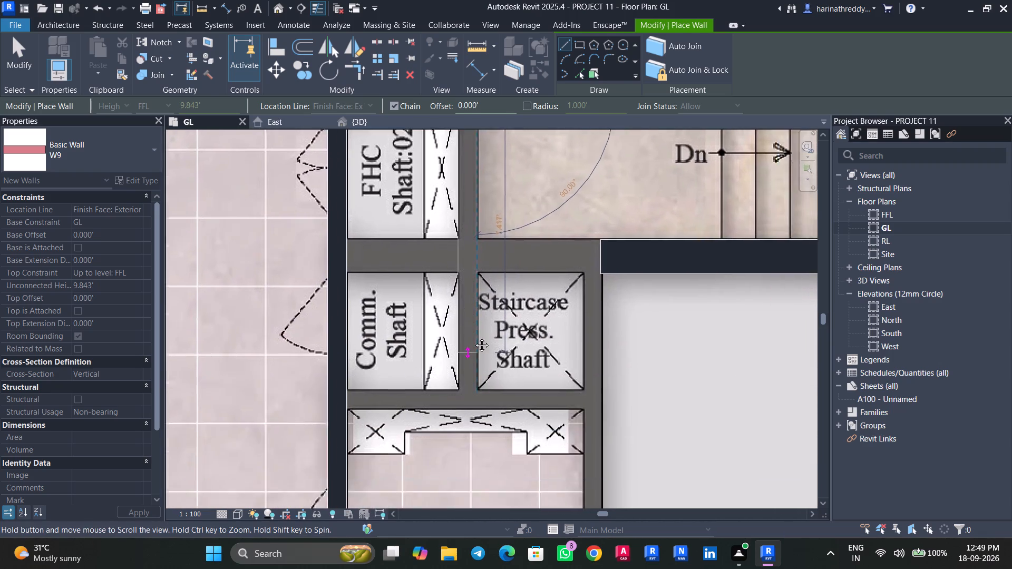
pyautogui.moveTo(474, 337); pyautogui.dragTo(440, 197, button='middle')
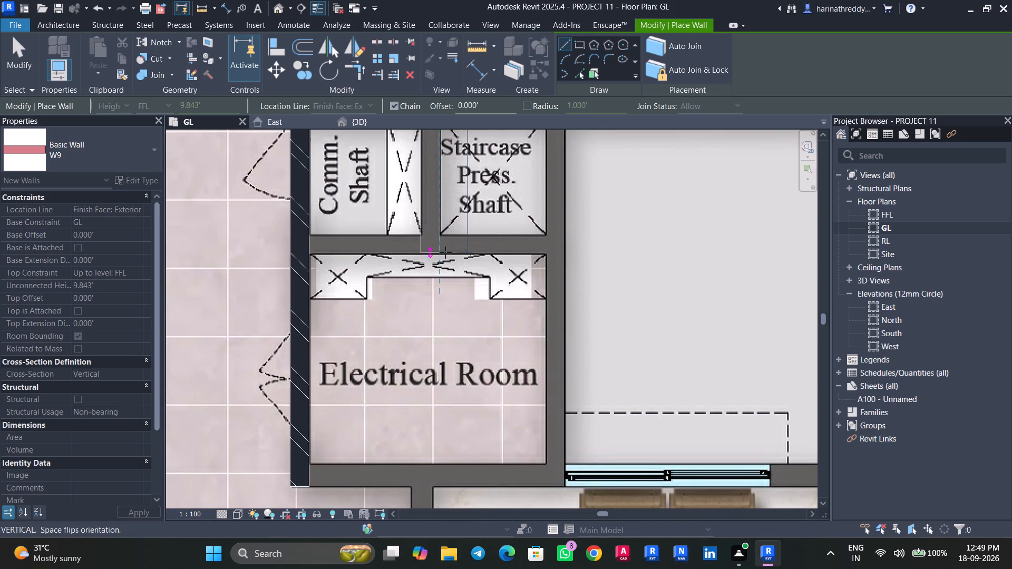
pyautogui.scroll(15, 445, 252)
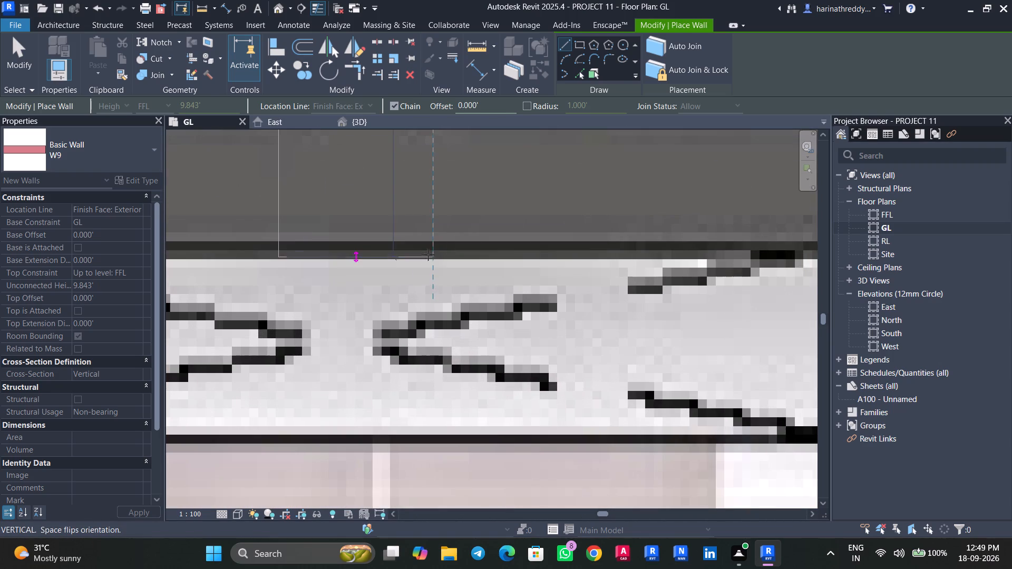
pyautogui.click(425, 250)
pyautogui.press('Escape')
# Draw a horizontal W9 wall about 7.13 ft long between the Comm. and Staircase Press. shafts and the Electrical Room.
pyautogui.scroll(-5, 339, 222)
pyautogui.scroll(1, 339, 222)
pyautogui.scroll(-4, 339, 222)
pyautogui.scroll(1, 315, 212)
pyautogui.scroll(-3, 315, 212)
pyautogui.moveTo(312, 209); pyautogui.dragTo(553, 258, button='middle')
pyautogui.scroll(-1, 553, 258)
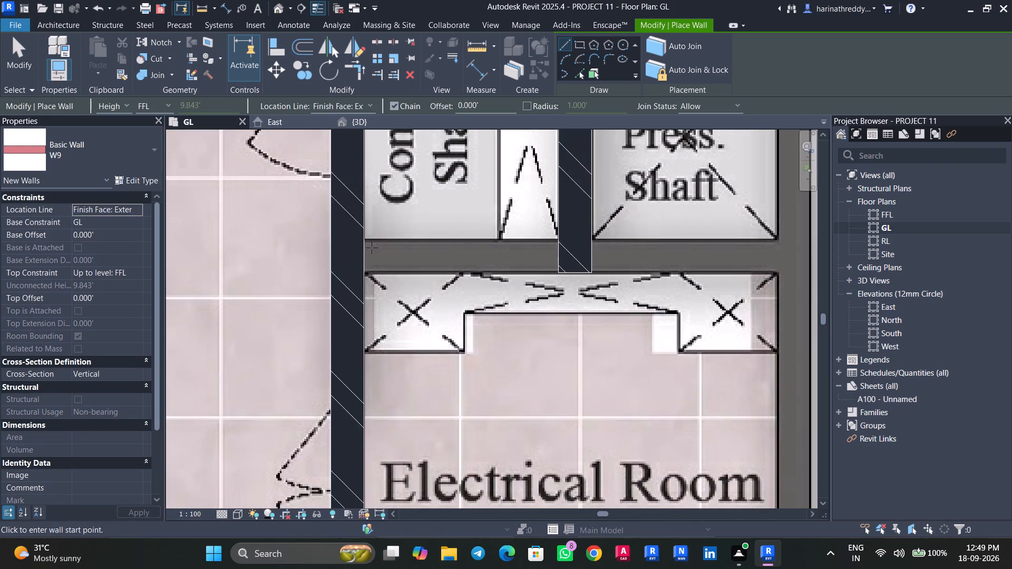
pyautogui.scroll(5, 371, 246)
pyautogui.click(359, 236)
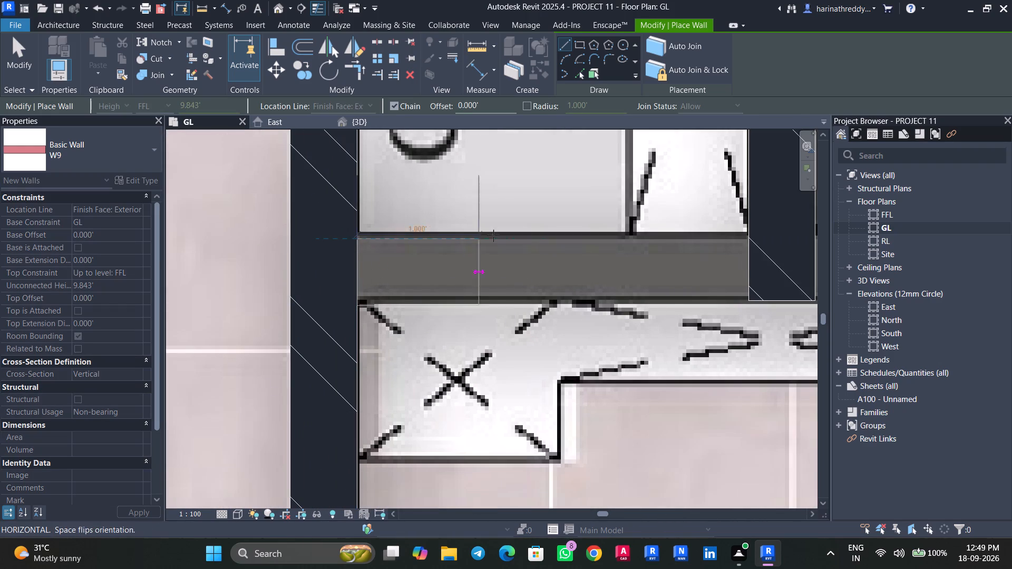
pyautogui.scroll(-1, 690, 222)
pyautogui.moveTo(713, 236); pyautogui.dragTo(262, 267, button='middle')
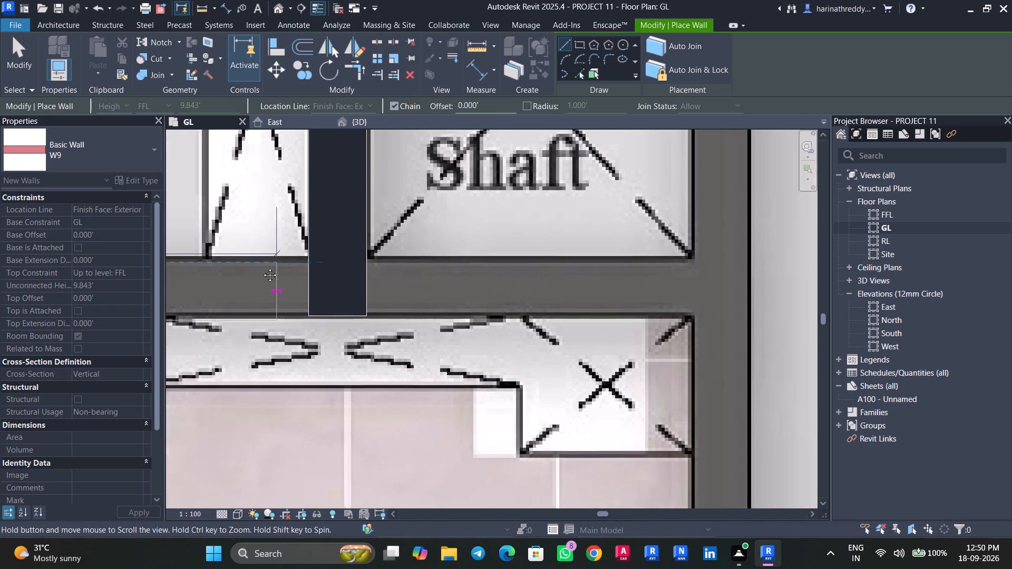
pyautogui.moveTo(262, 267); pyautogui.dragTo(252, 270, button='middle')
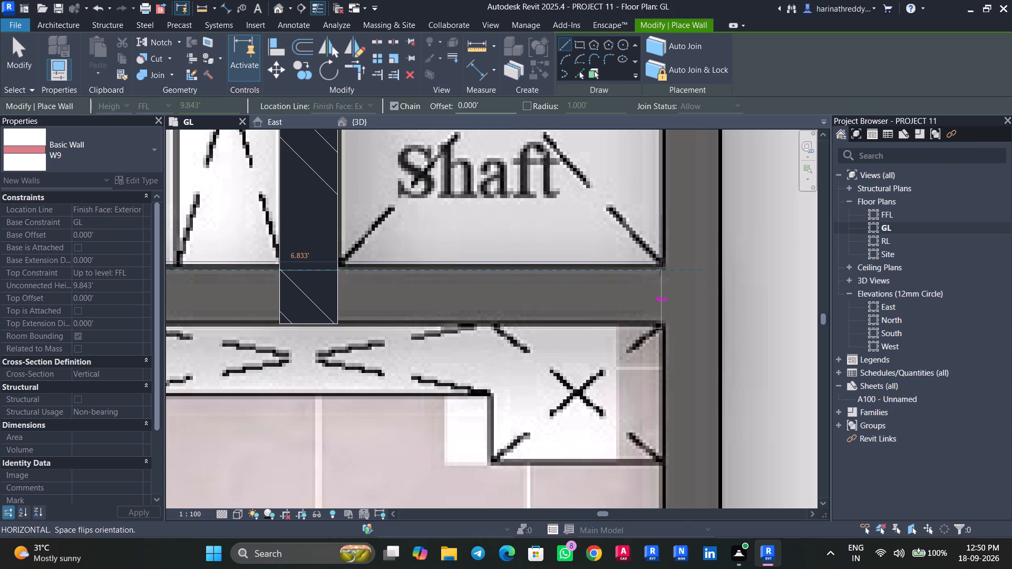
pyautogui.scroll(6, 664, 266)
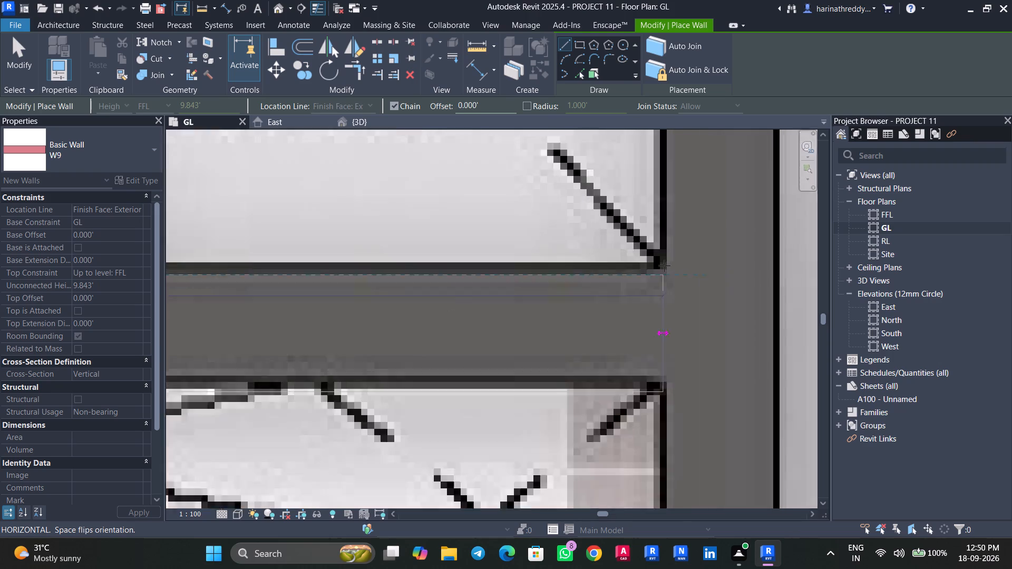
pyautogui.scroll(2, 664, 266)
pyautogui.click(665, 271)
pyautogui.press('Escape')
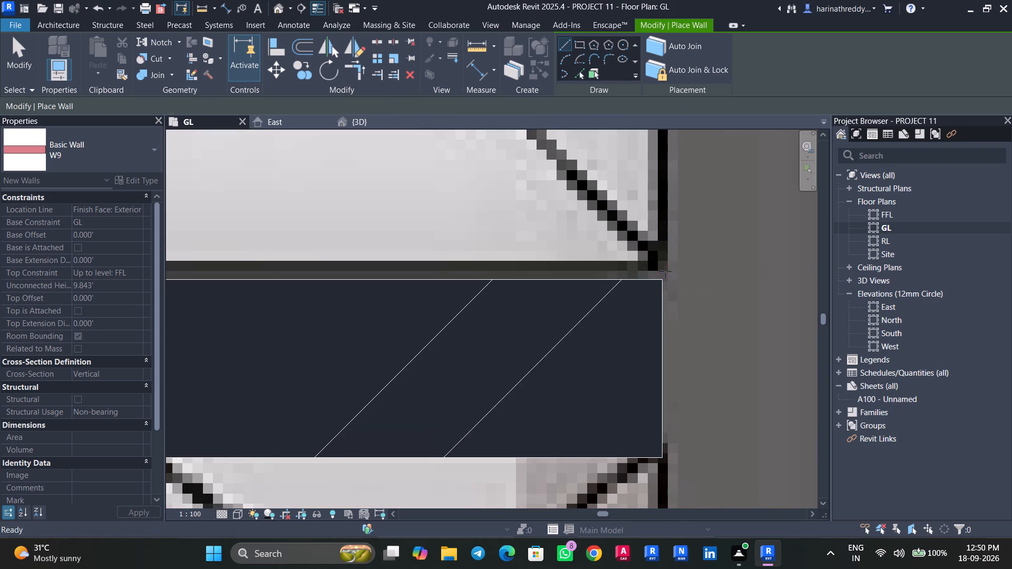
# Nudge the new horizontal W9 wall above the Electrical Room up one increment to align it with the plan.
pyautogui.scroll(-4, 657, 285)
pyautogui.scroll(1, 657, 289)
pyautogui.scroll(-6, 657, 289)
pyautogui.click(616, 306)
pyautogui.press('Escape')
pyautogui.click(616, 306)
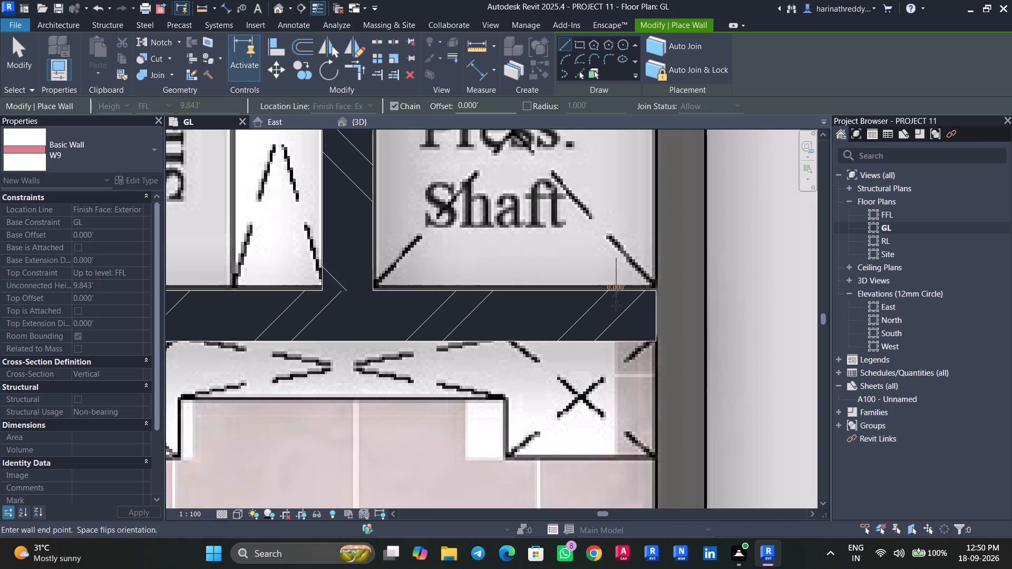
pyautogui.press('Escape')
pyautogui.press('Escape')
pyautogui.click(616, 306)
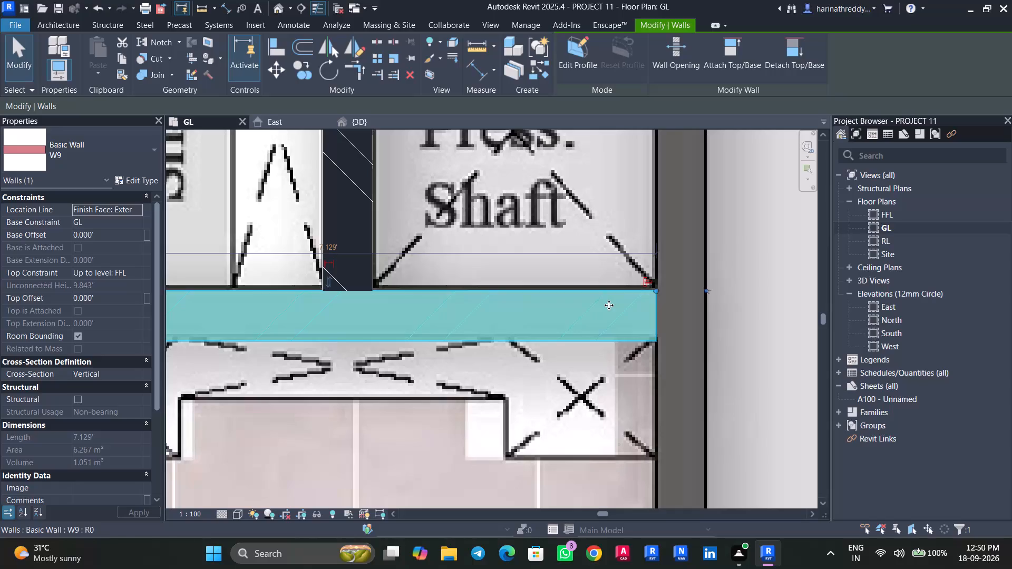
pyautogui.press('Up')
pyautogui.press('Escape')
# Draw a vertical W9 wall about 11.17 ft long from the W4 wall's lower corner down to the Electrical Room's lower wall edge.
pyautogui.scroll(-7, 609, 305)
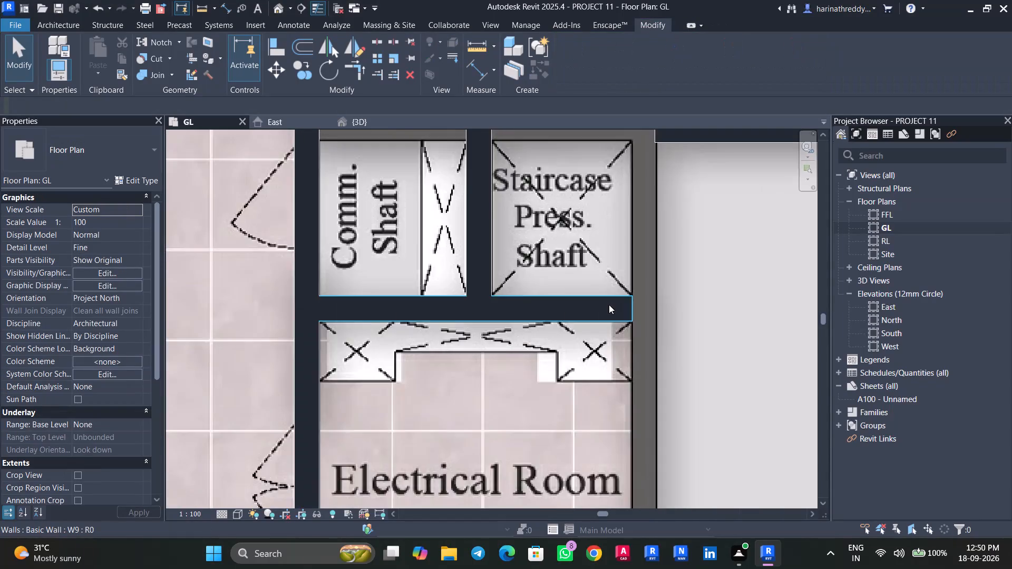
pyautogui.moveTo(623, 258); pyautogui.dragTo(464, 288, button='middle')
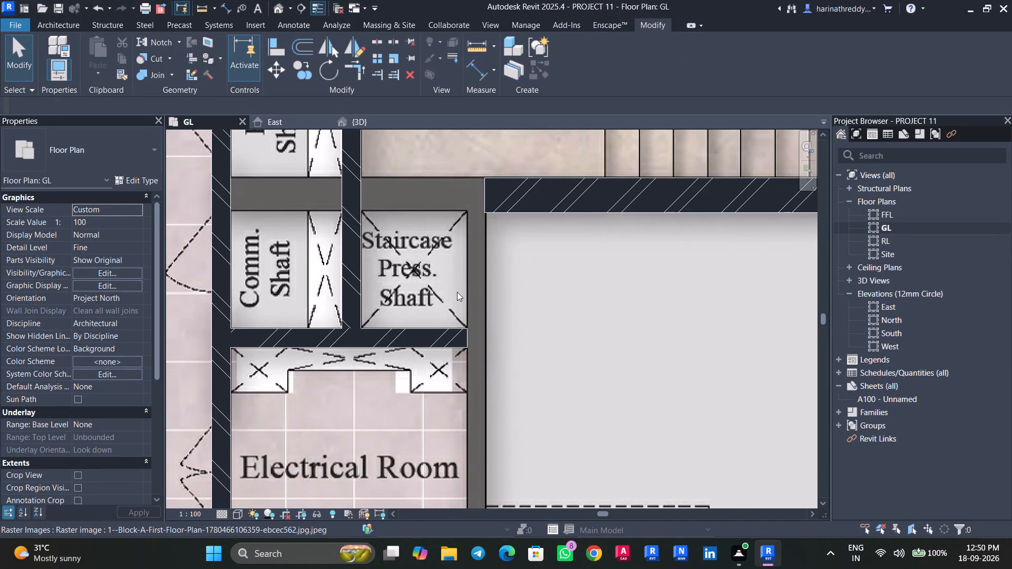
pyautogui.write('WA')
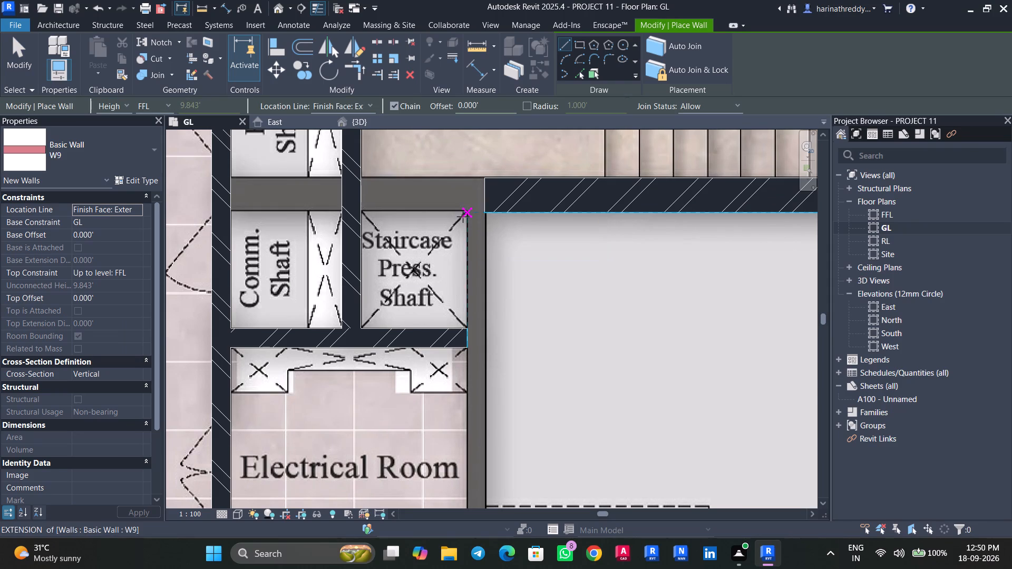
pyautogui.scroll(7, 484, 220)
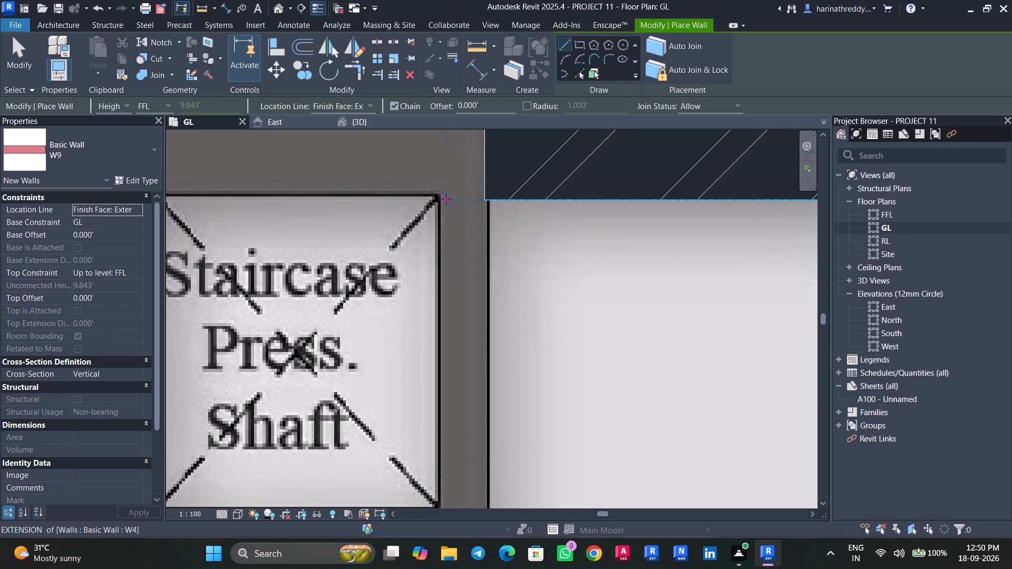
pyautogui.click(440, 195)
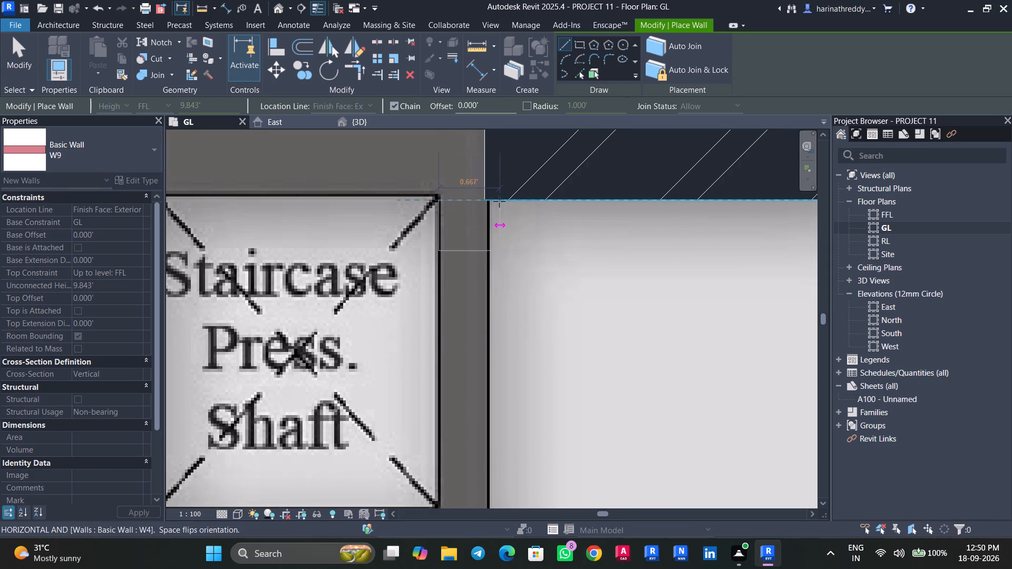
pyautogui.press('Escape')
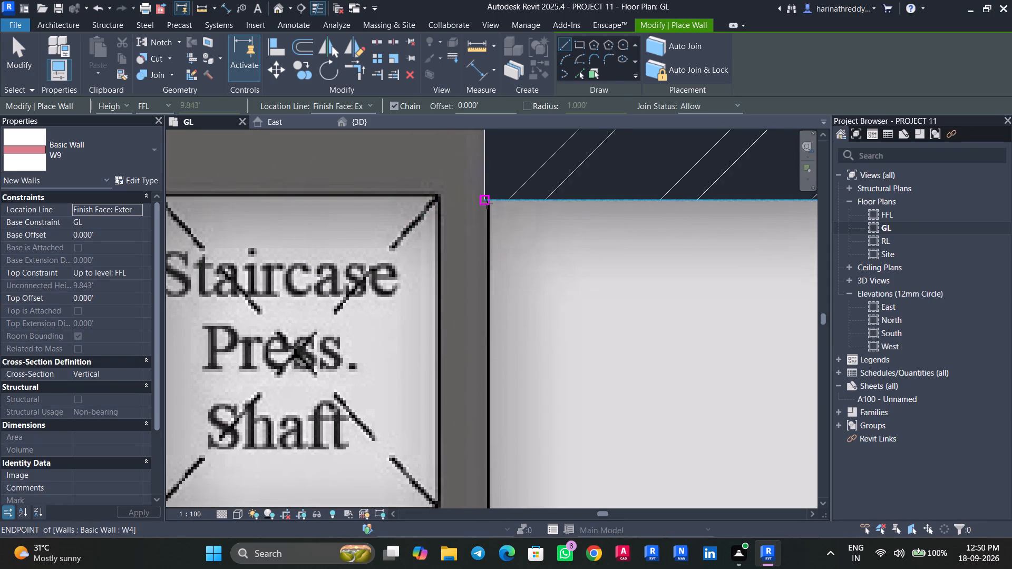
pyautogui.click(486, 203)
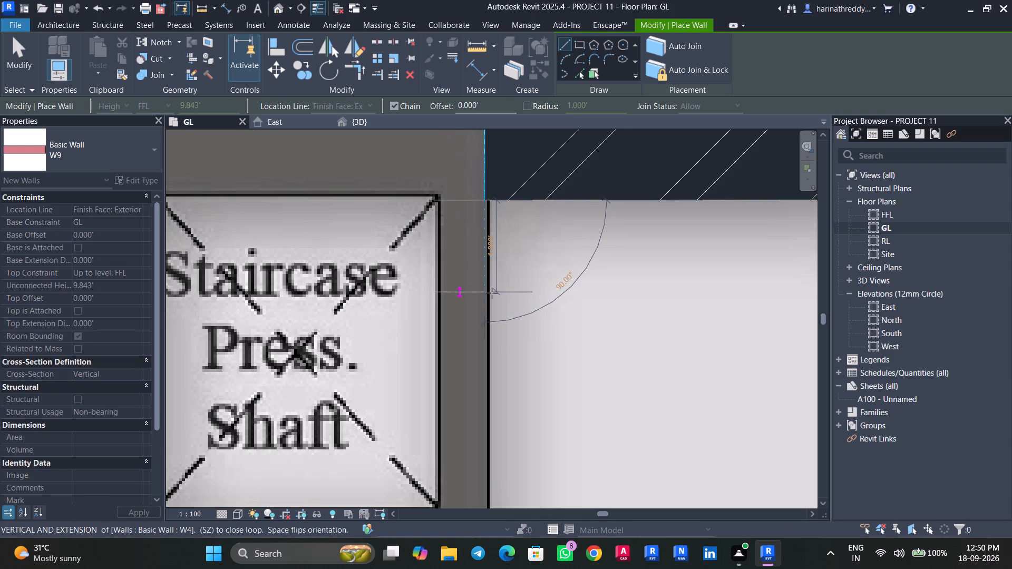
pyautogui.scroll(-5, 493, 295)
pyautogui.moveTo(491, 296); pyautogui.dragTo(457, 239, button='middle')
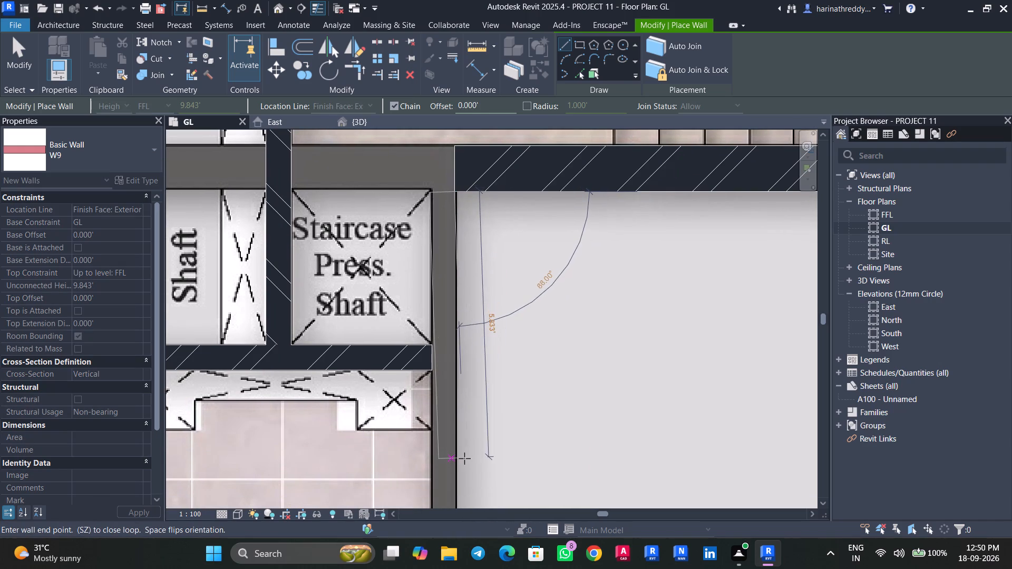
pyautogui.moveTo(464, 458); pyautogui.dragTo(432, 224, button='middle')
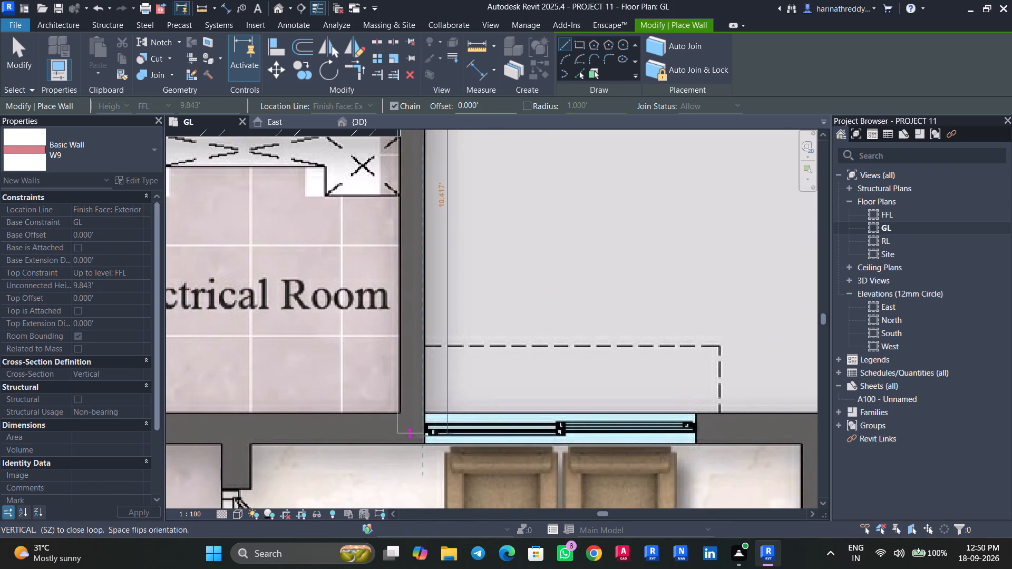
pyautogui.scroll(7, 422, 438)
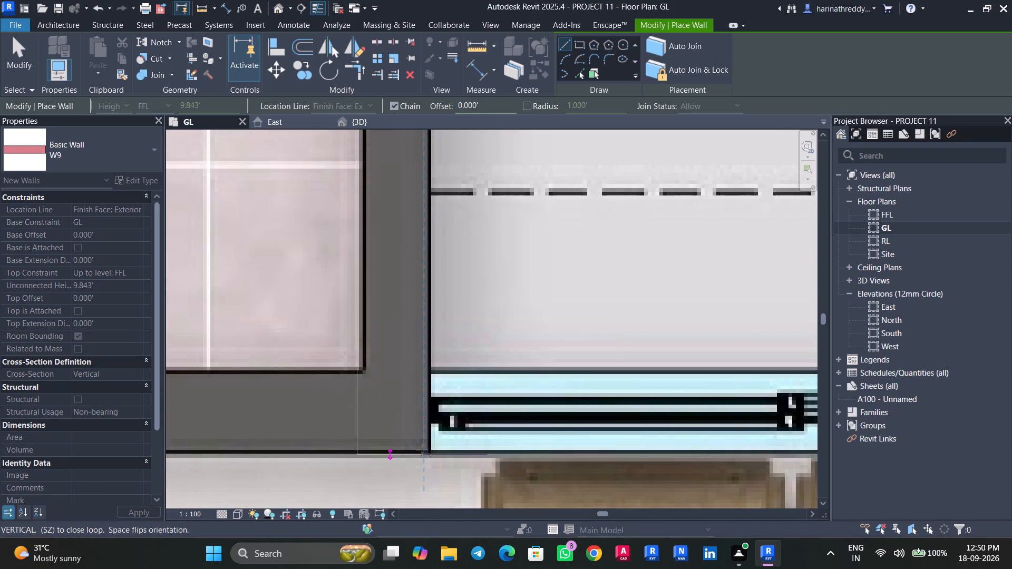
pyautogui.click(422, 450)
pyautogui.press('Escape')
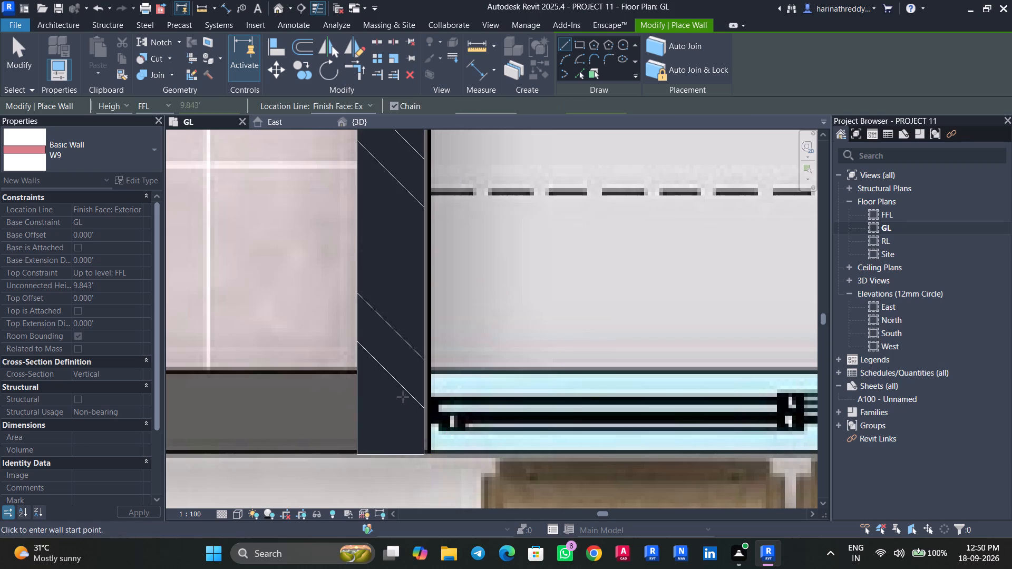
# Nudge the new vertical W9 wall beside the Electrical Room two increments to the right to align it with the plan.
pyautogui.press('Escape')
pyautogui.click(401, 395)
pyautogui.press('Right')
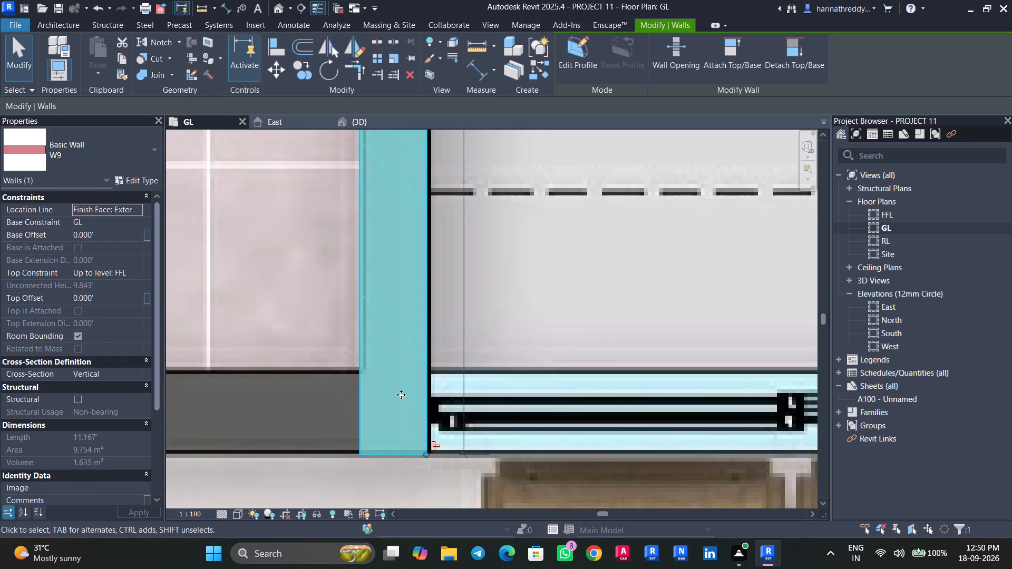
pyautogui.press('Right')
pyautogui.press('Escape')
# Measure the thickness of the horizontal wall below the Electrical Room on the plan image.
pyautogui.scroll(-9, 398, 381)
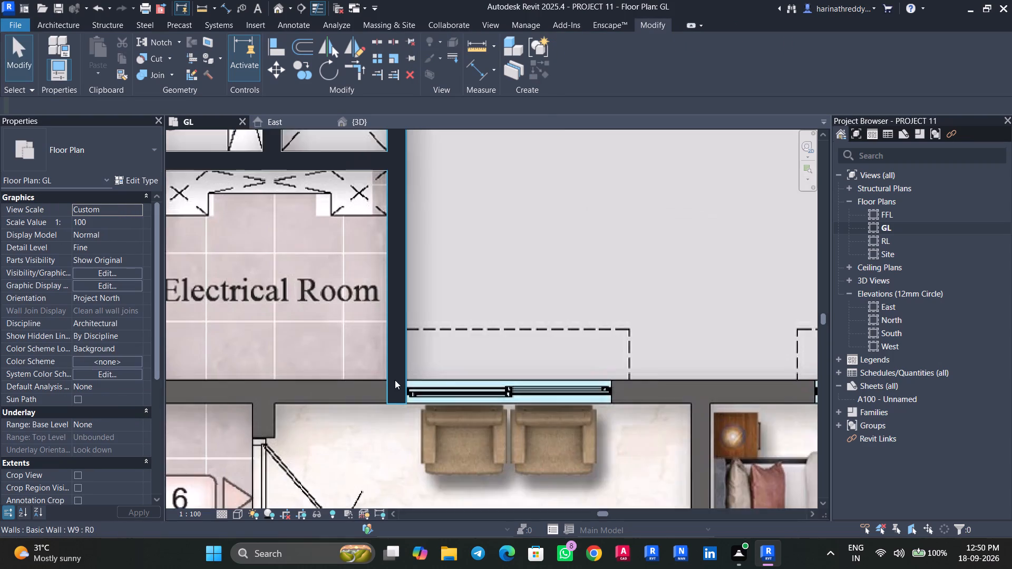
pyautogui.scroll(1, 392, 377)
pyautogui.moveTo(372, 292); pyautogui.dragTo(363, 567, button='middle')
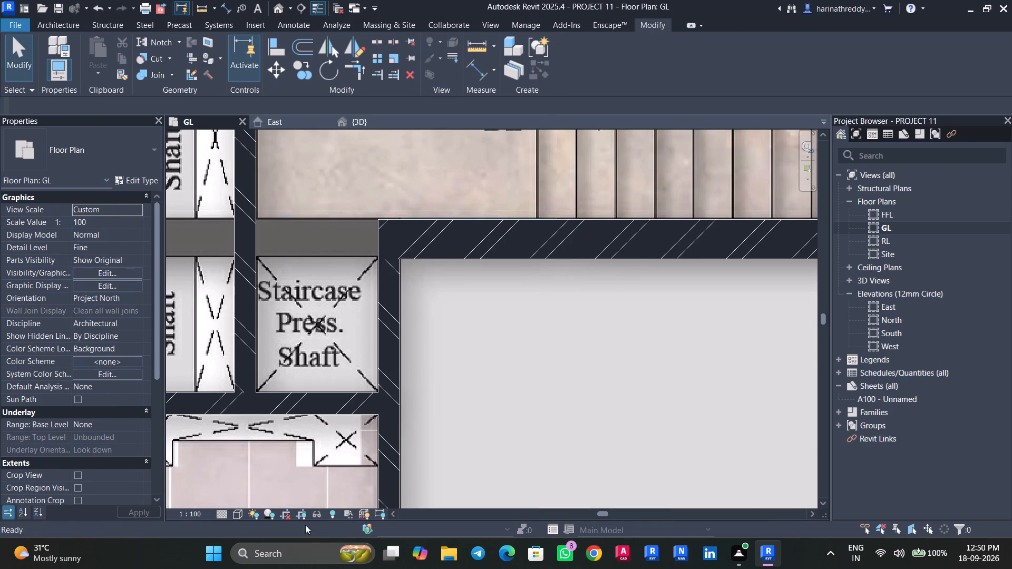
pyautogui.moveTo(274, 505); pyautogui.dragTo(500, 182, button='middle')
pyautogui.scroll(9, 461, 366)
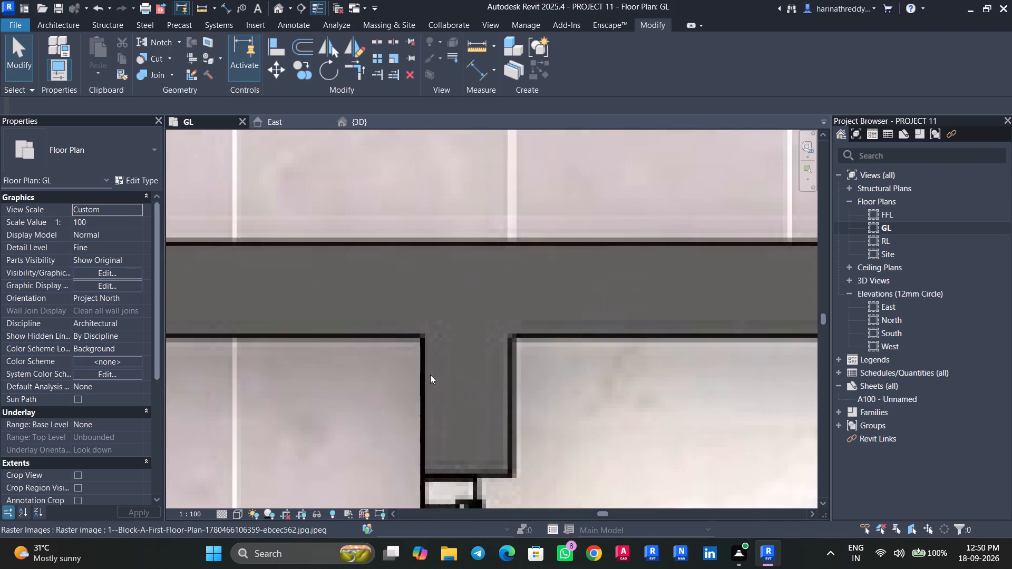
pyautogui.scroll(-7, 363, 357)
pyautogui.press('Escape')
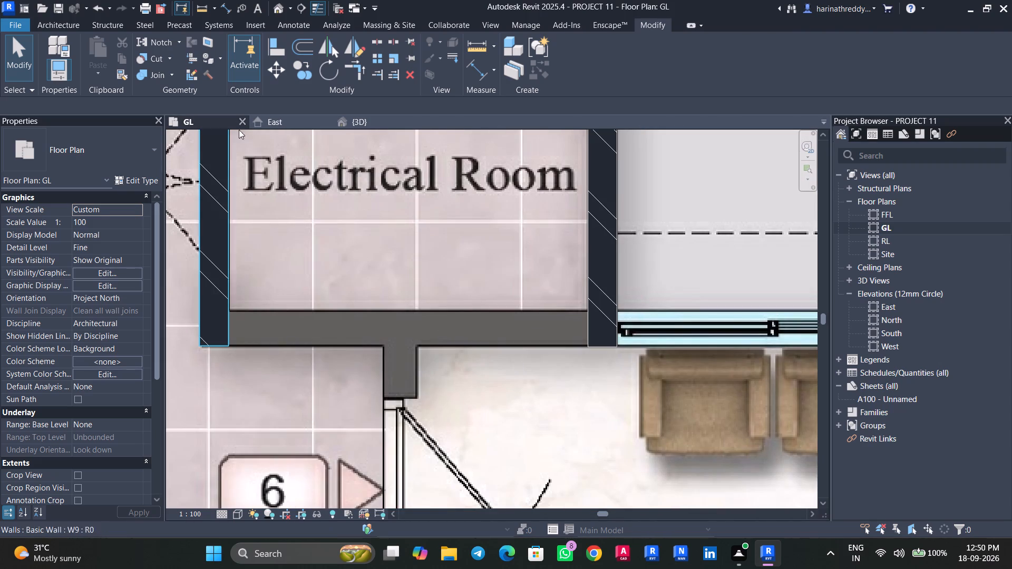
pyautogui.click(344, 185)
pyautogui.click(399, 57)
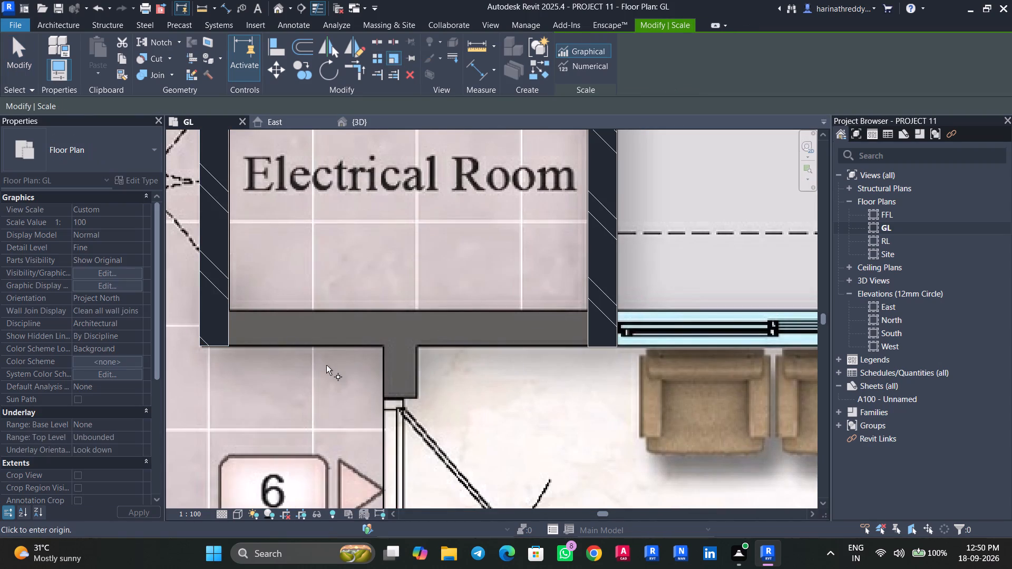
pyautogui.scroll(6, 326, 365)
pyautogui.click(309, 322)
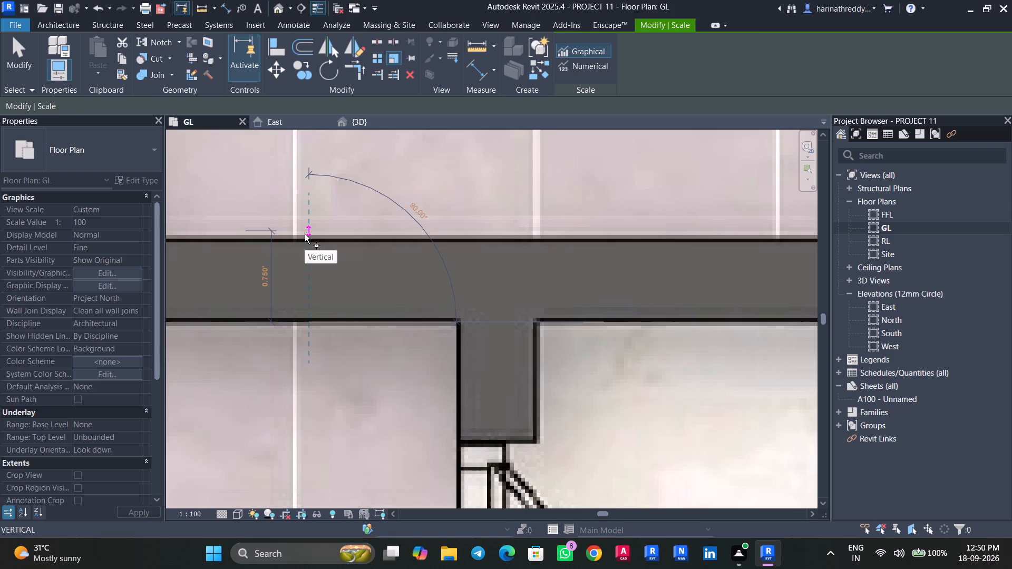
pyautogui.press('Escape')
pyautogui.press('Escape')
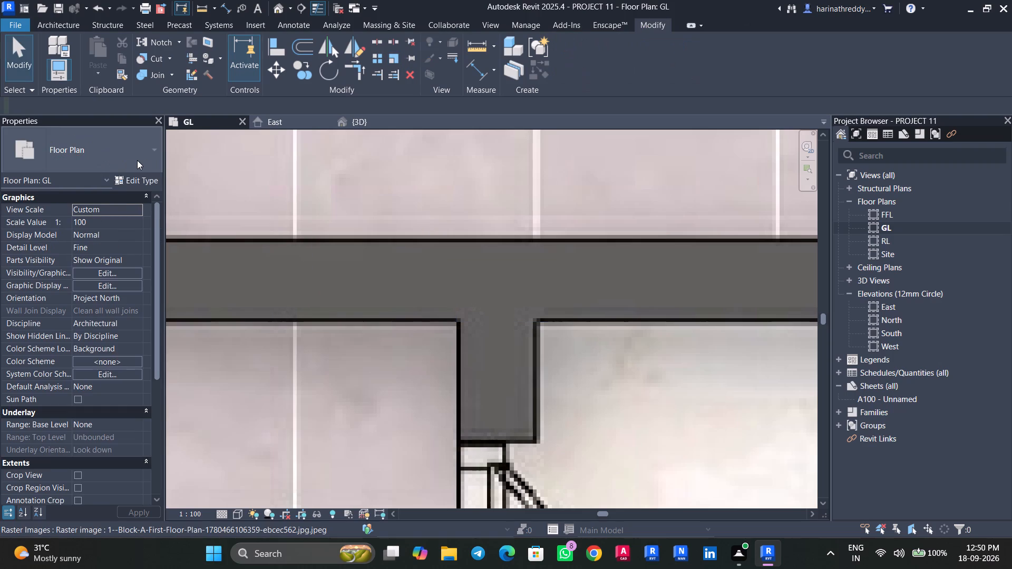
pyautogui.write('WA')
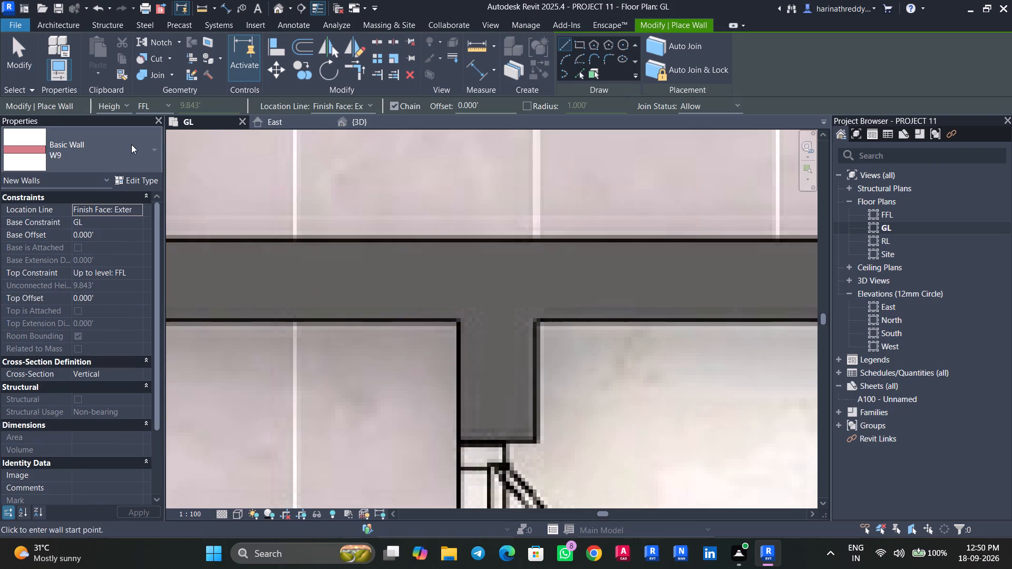
pyautogui.press('Escape')
# Measure the thickness of the short vertical wall stub beneath the Electrical Room's lower wall.
pyautogui.click(388, 170)
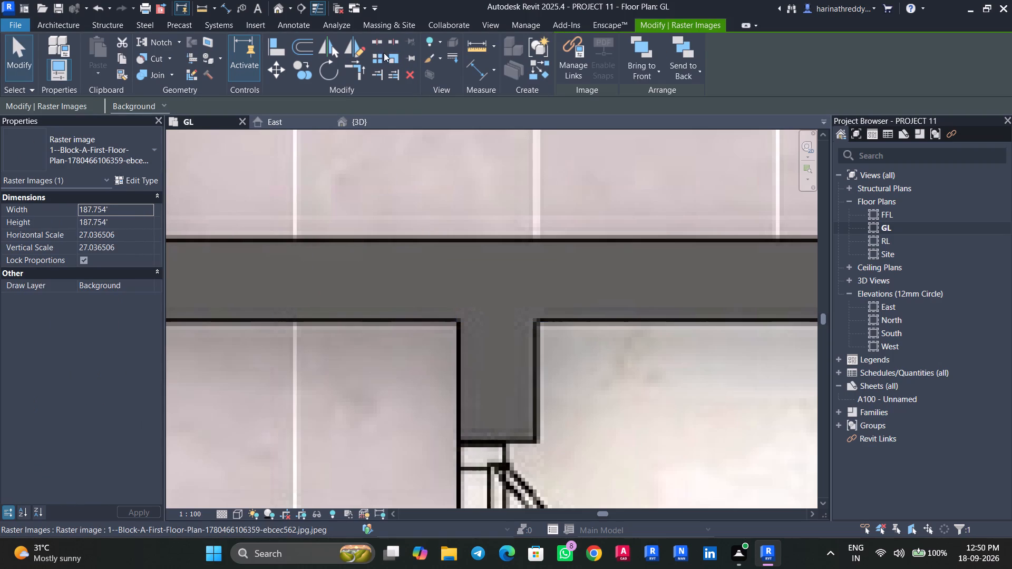
pyautogui.click(391, 57)
pyautogui.scroll(5, 475, 370)
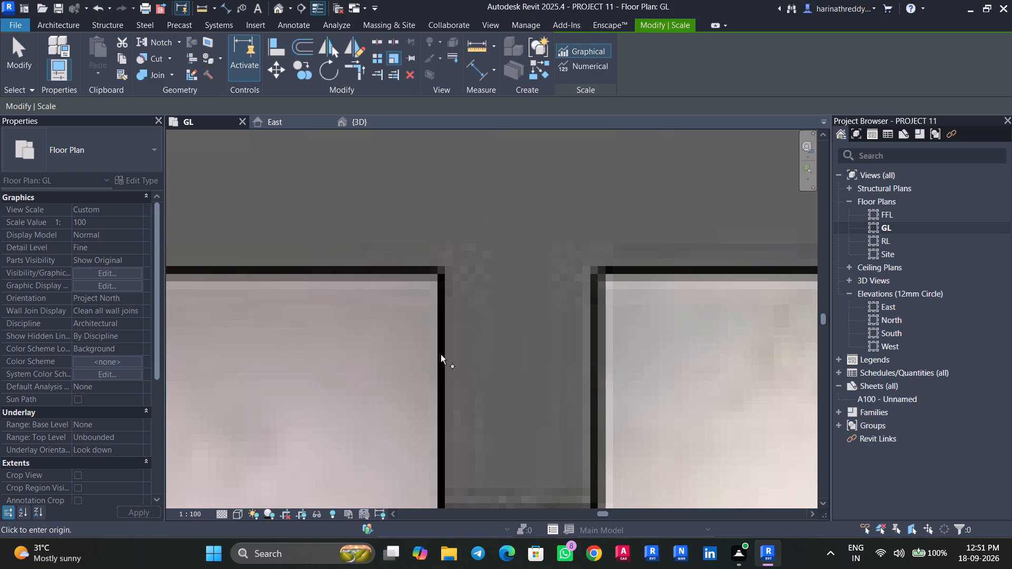
pyautogui.click(437, 352)
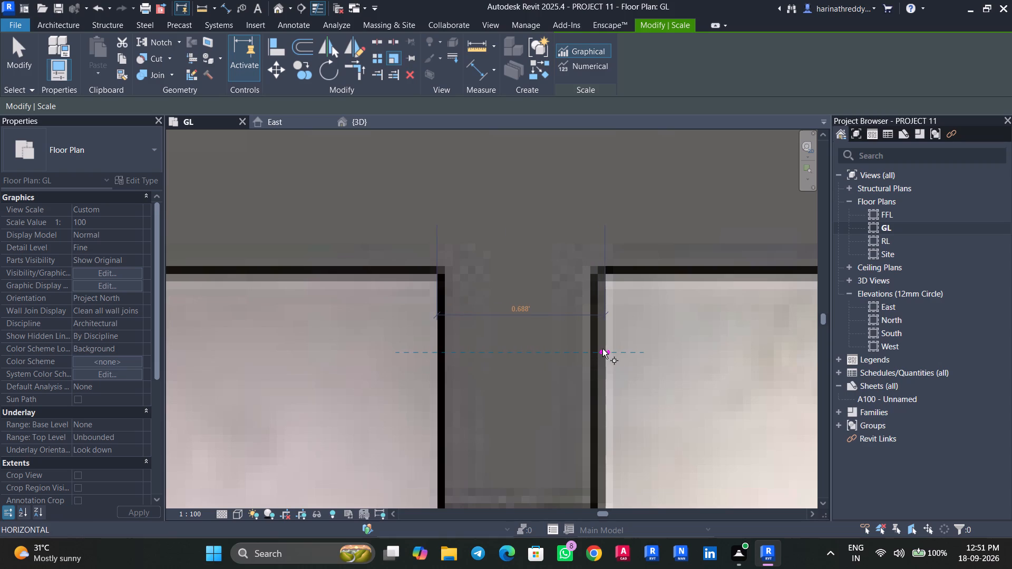
pyautogui.press('Escape')
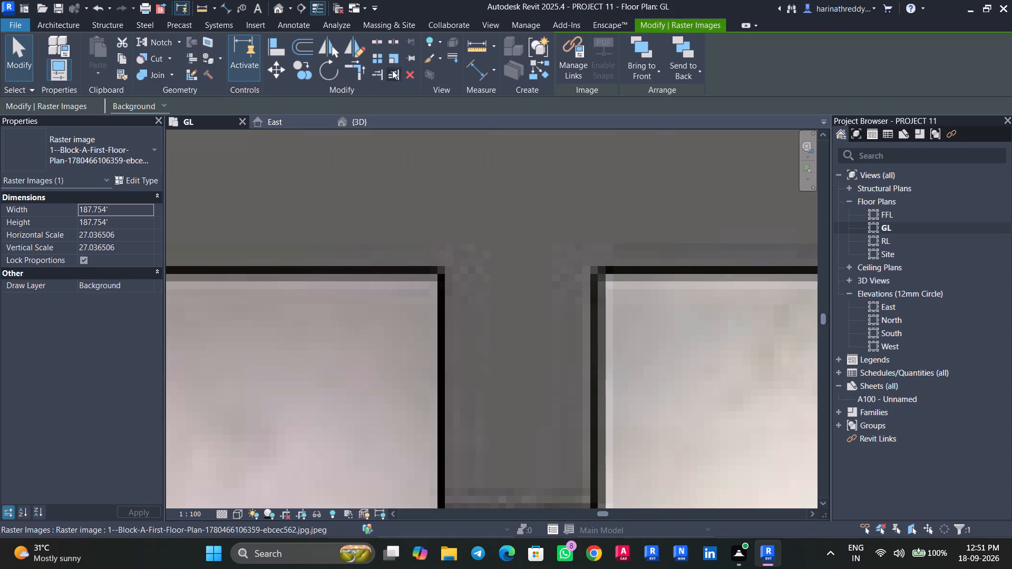
pyautogui.click(412, 197)
pyautogui.click(394, 55)
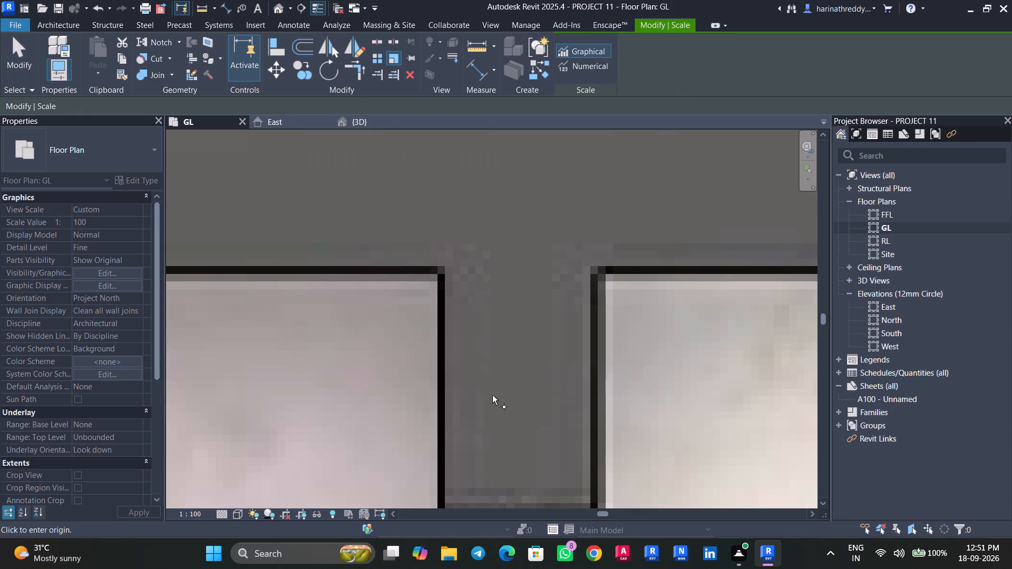
pyautogui.scroll(6, 458, 363)
pyautogui.click(416, 318)
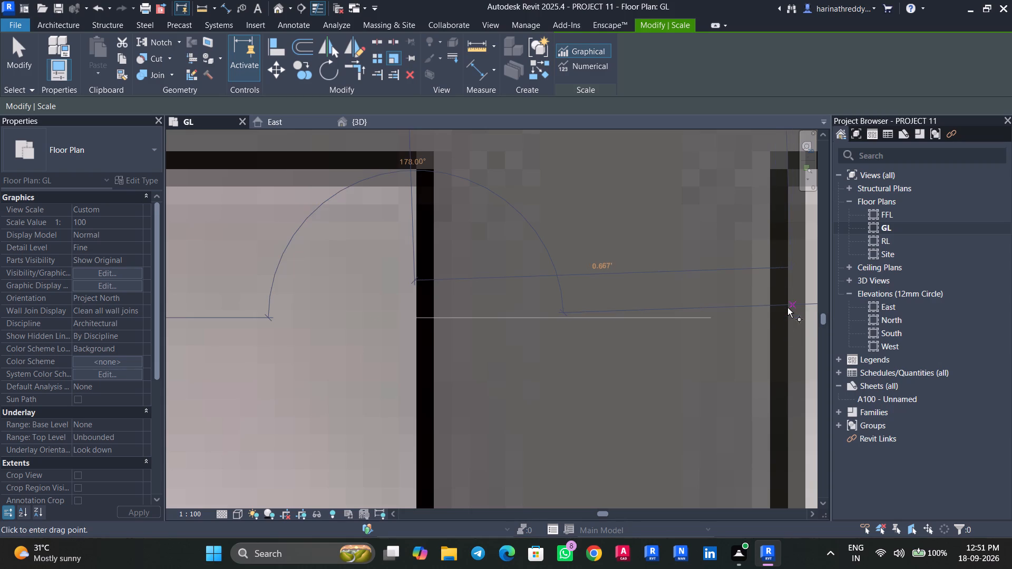
pyautogui.press('Escape')
# Measure the thickness of the horizontal wall between FHC Shaft:02 and the Comm. Shaft.
pyautogui.scroll(-3, 562, 269)
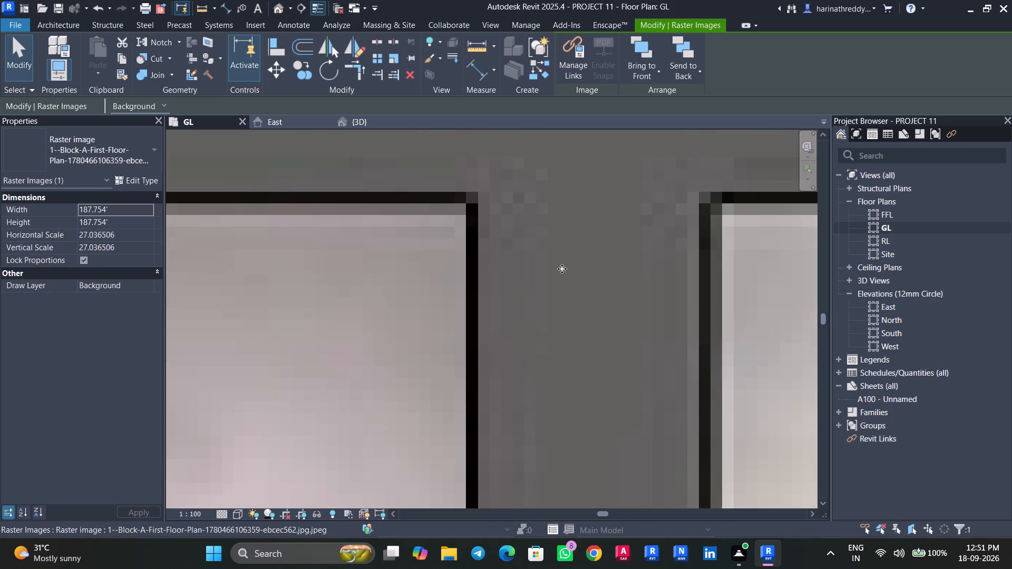
pyautogui.scroll(-14, 562, 269)
pyautogui.moveTo(519, 267); pyautogui.dragTo(515, 334, button='middle')
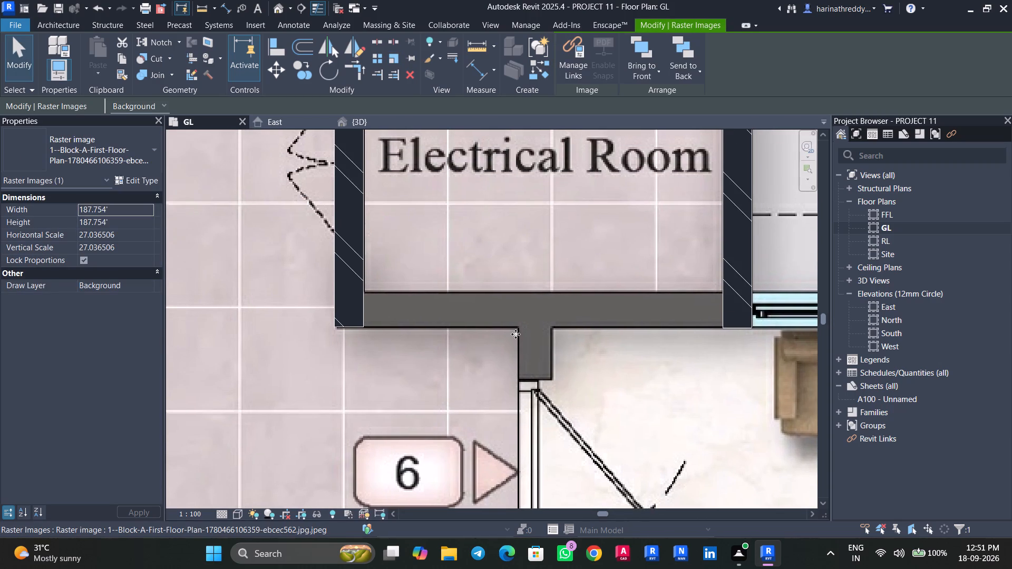
pyautogui.press('Escape')
pyautogui.scroll(-5, 434, 237)
pyautogui.moveTo(435, 236); pyautogui.dragTo(422, 538, button='middle')
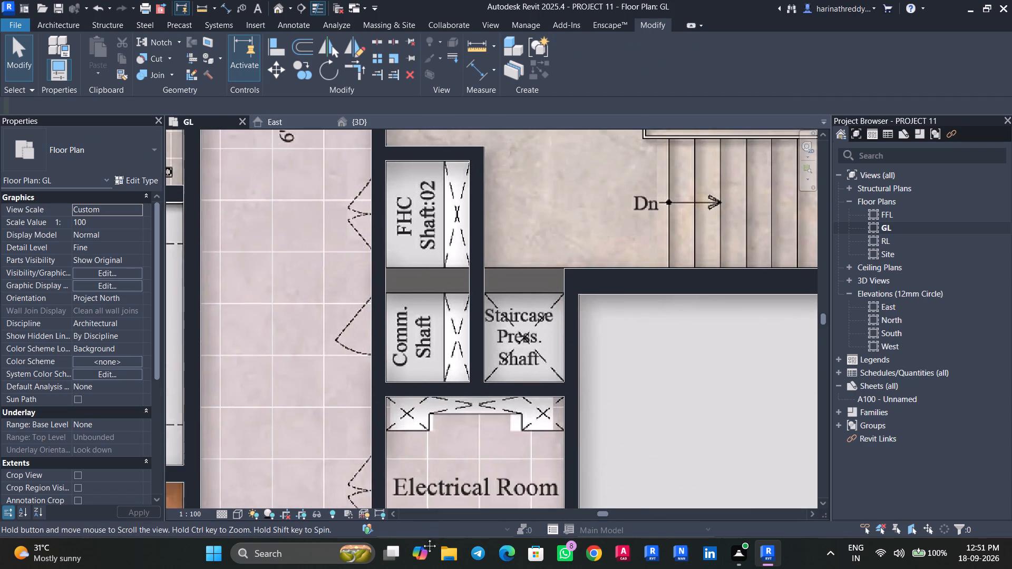
pyautogui.moveTo(422, 538); pyautogui.dragTo(422, 542, button='middle')
pyautogui.scroll(7, 315, 323)
pyautogui.click(315, 321)
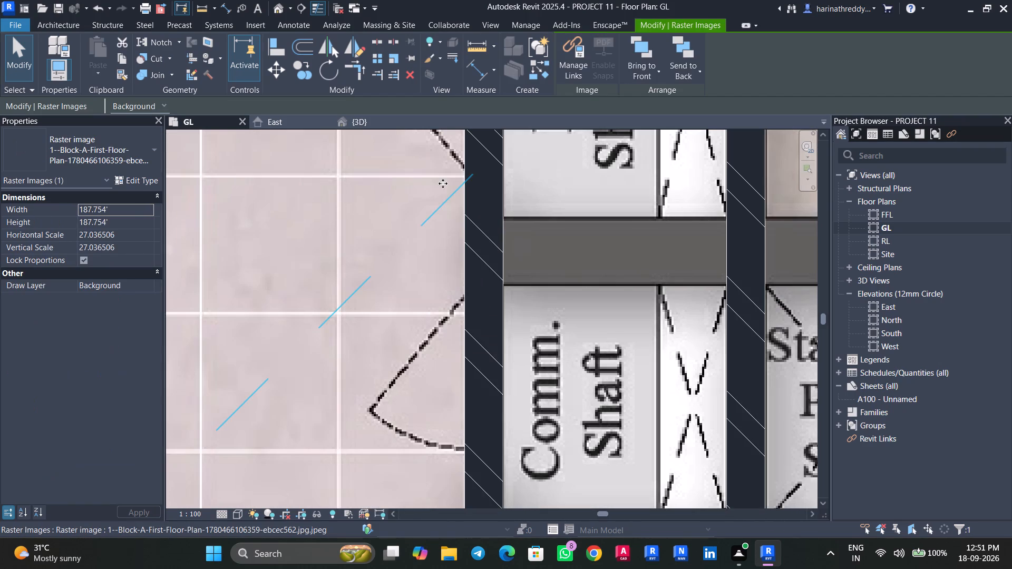
pyautogui.click(398, 60)
pyautogui.scroll(9, 565, 271)
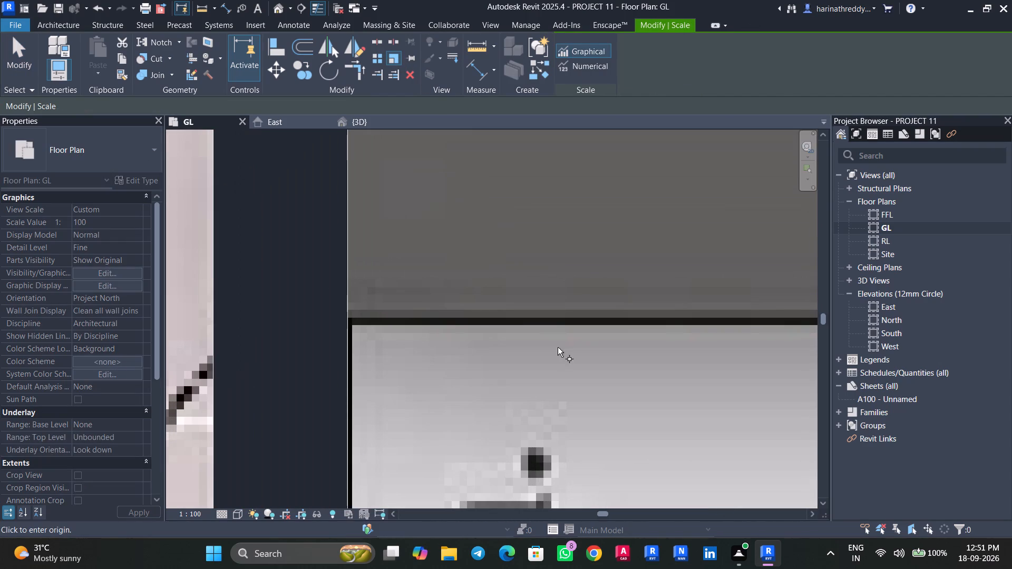
pyautogui.click(556, 326)
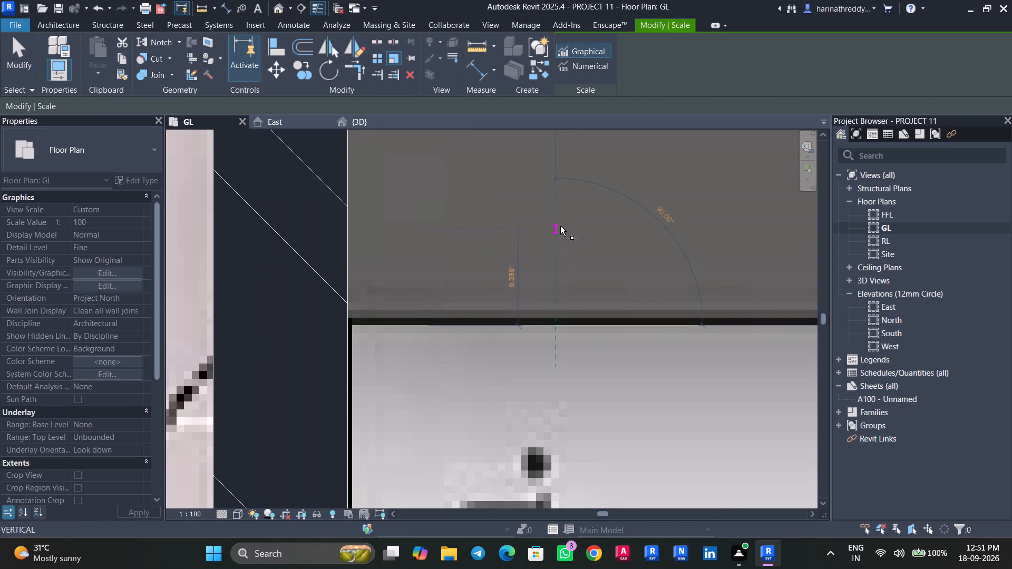
pyautogui.moveTo(553, 220); pyautogui.dragTo(543, 359, button='middle')
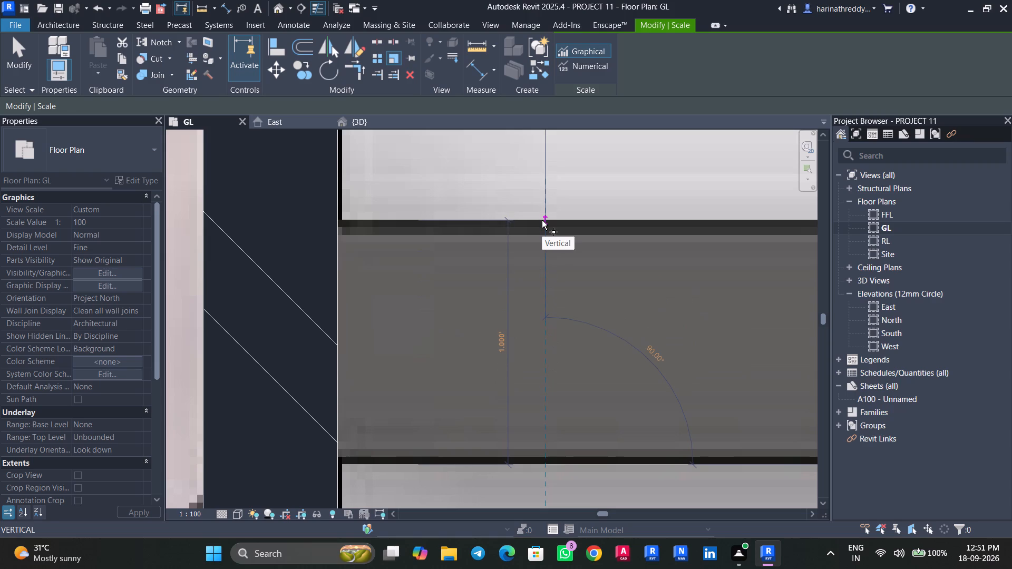
pyautogui.press('Escape')
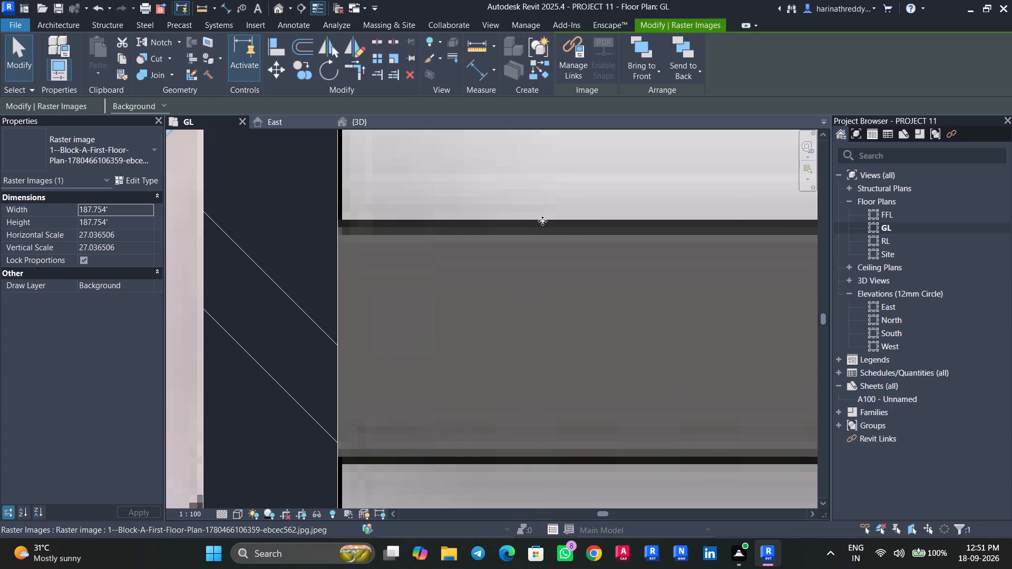
pyautogui.press('Escape')
pyautogui.press('Escape')
pyautogui.press('Escape')
pyautogui.press('Escape')
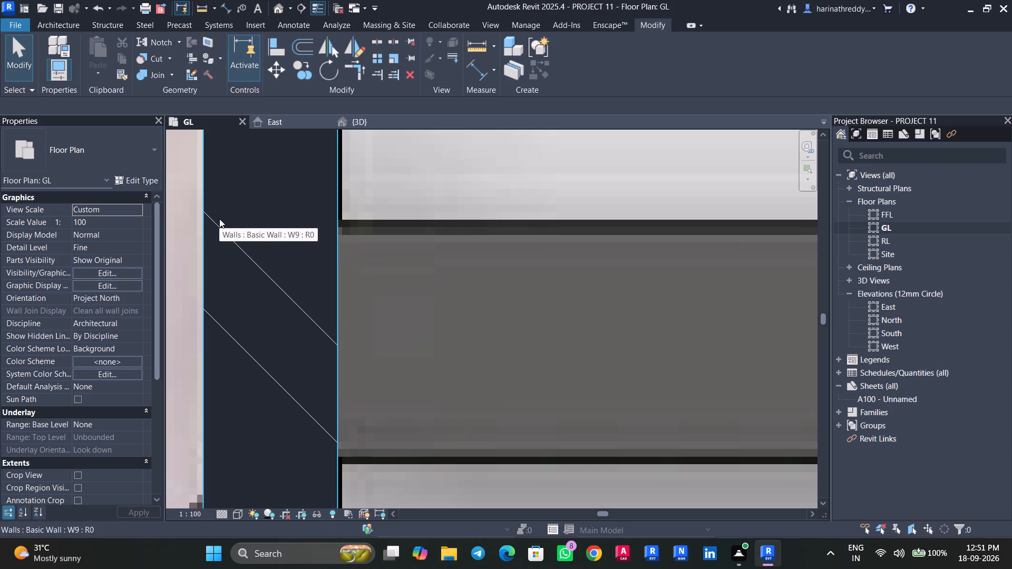
# Choose basic wall type WALL 1 for new walls and check its layer structure.
pyautogui.write('WA')
pyautogui.click(132, 169)
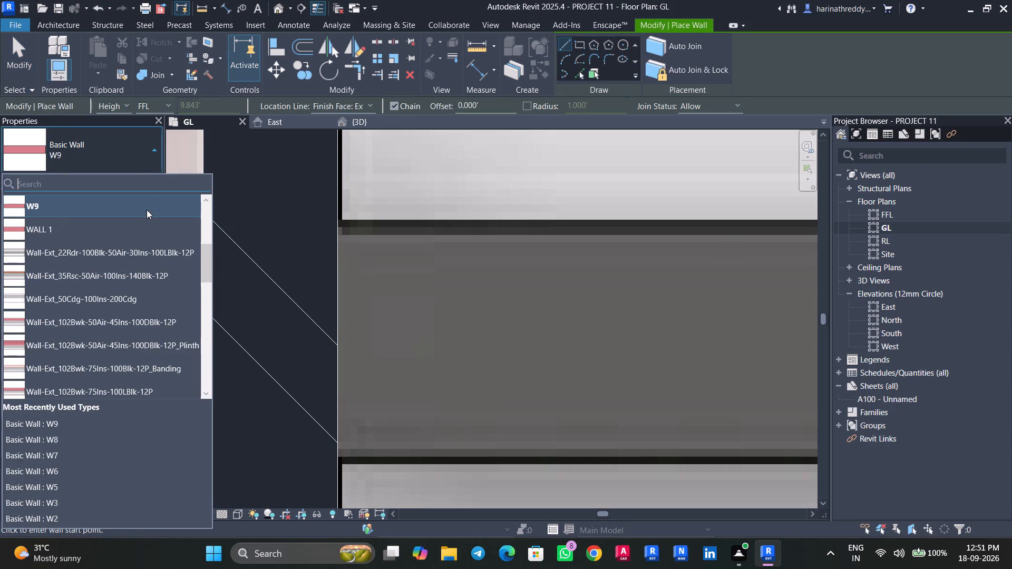
pyautogui.click(139, 227)
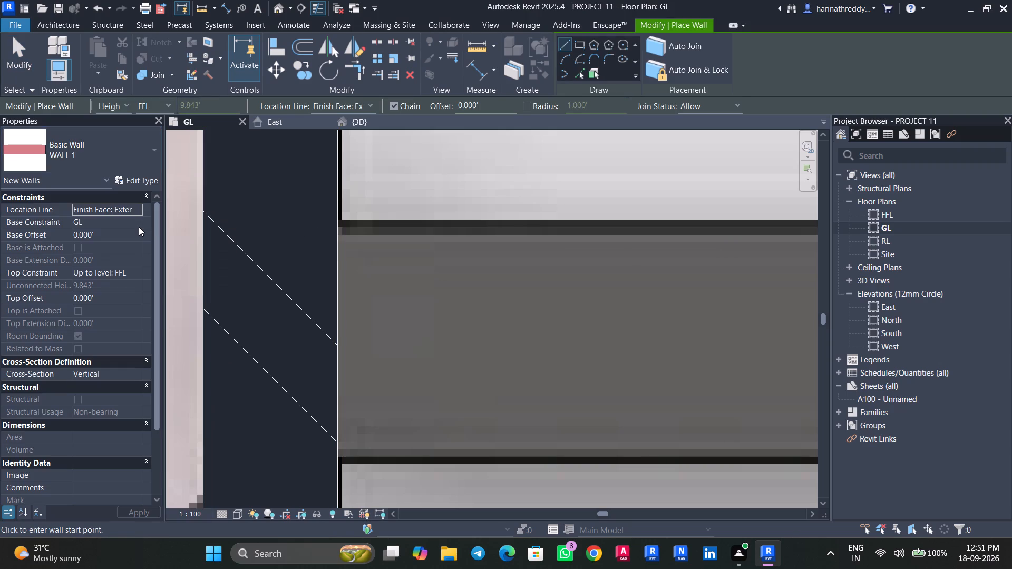
pyautogui.click(137, 178)
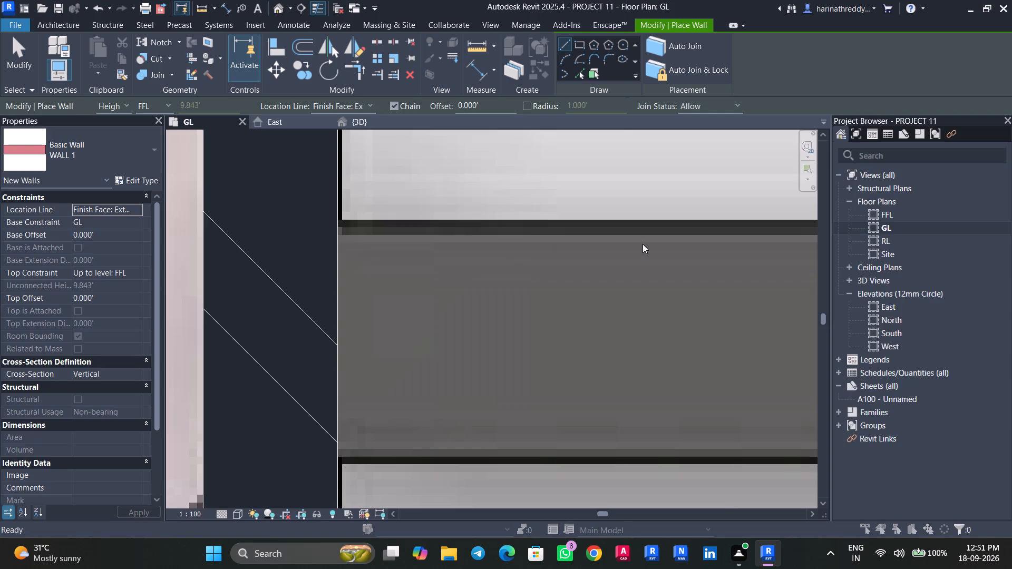
pyautogui.click(643, 243)
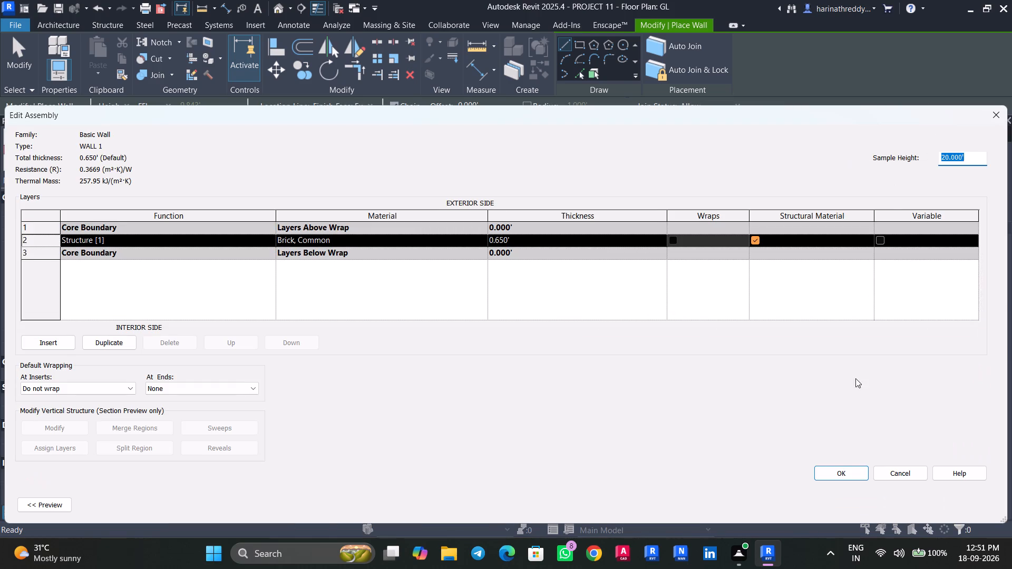
pyautogui.click(838, 469)
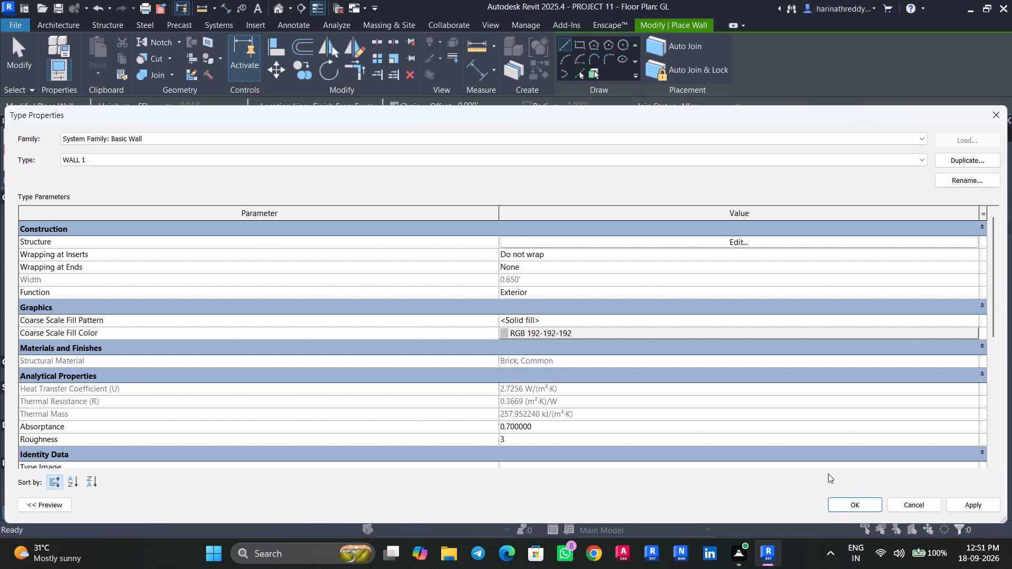
pyautogui.click(842, 504)
# Draw a vertical WALL 1 wall about 1 ft long down the stub beneath the Electrical Room's lower wall.
pyautogui.scroll(-4, 636, 446)
pyautogui.scroll(-1, 512, 405)
pyautogui.moveTo(512, 405); pyautogui.dragTo(420, 191, button='middle')
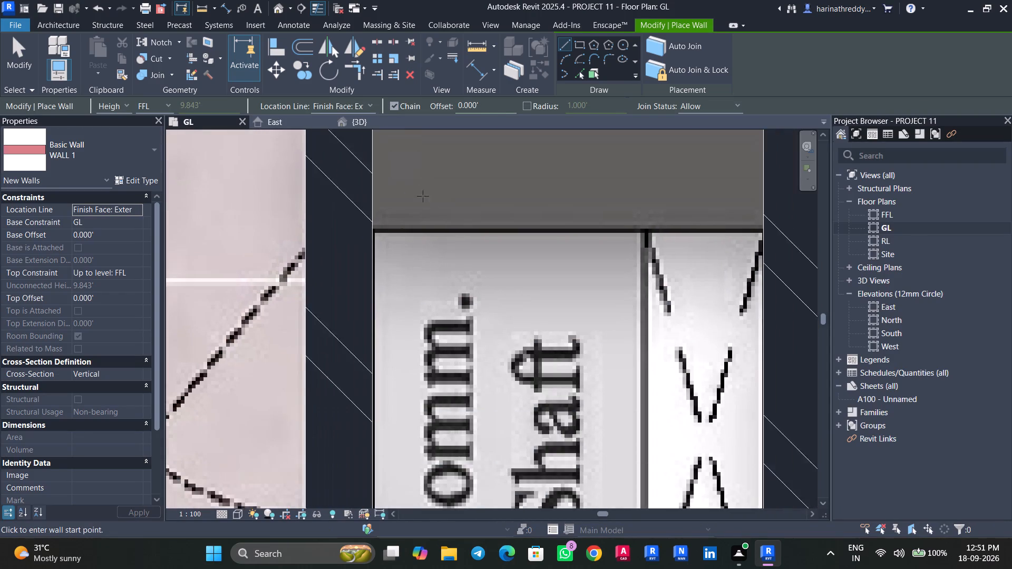
pyautogui.scroll(-6, 479, 304)
pyautogui.scroll(-1, 484, 395)
pyautogui.moveTo(484, 395); pyautogui.dragTo(439, 206, button='middle')
pyautogui.scroll(-1, 533, 365)
pyautogui.moveTo(533, 365); pyautogui.dragTo(524, 213, button='middle')
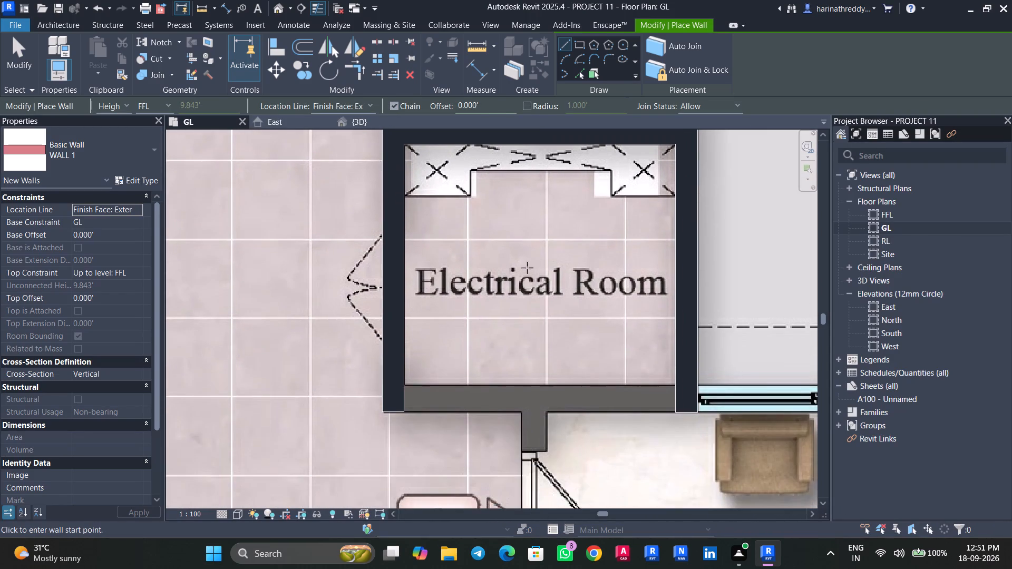
pyautogui.scroll(9, 530, 393)
pyautogui.scroll(-1, 504, 496)
pyautogui.moveTo(504, 494); pyautogui.dragTo(464, 308, button='middle')
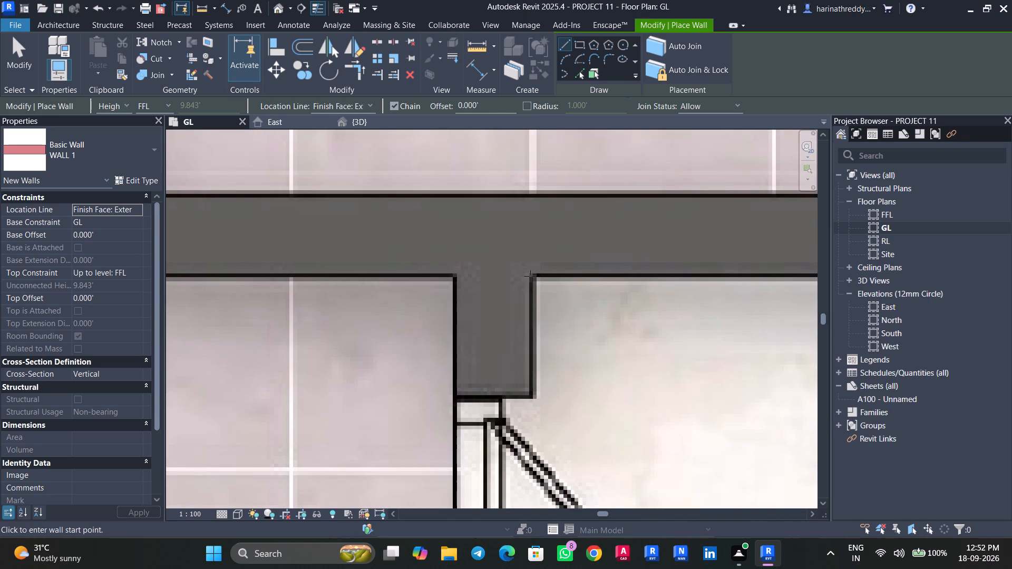
pyautogui.click(530, 276)
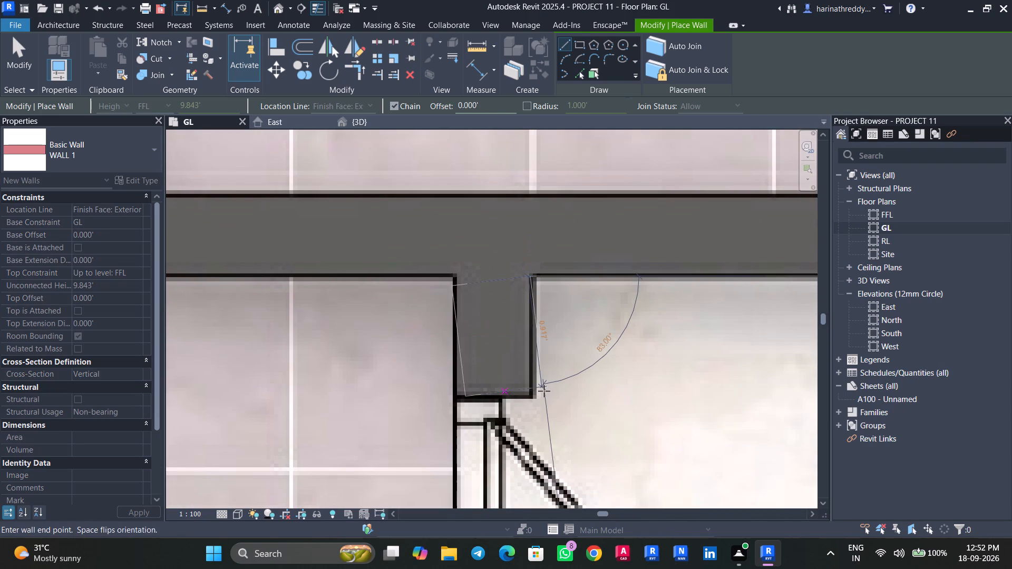
pyautogui.scroll(8, 531, 397)
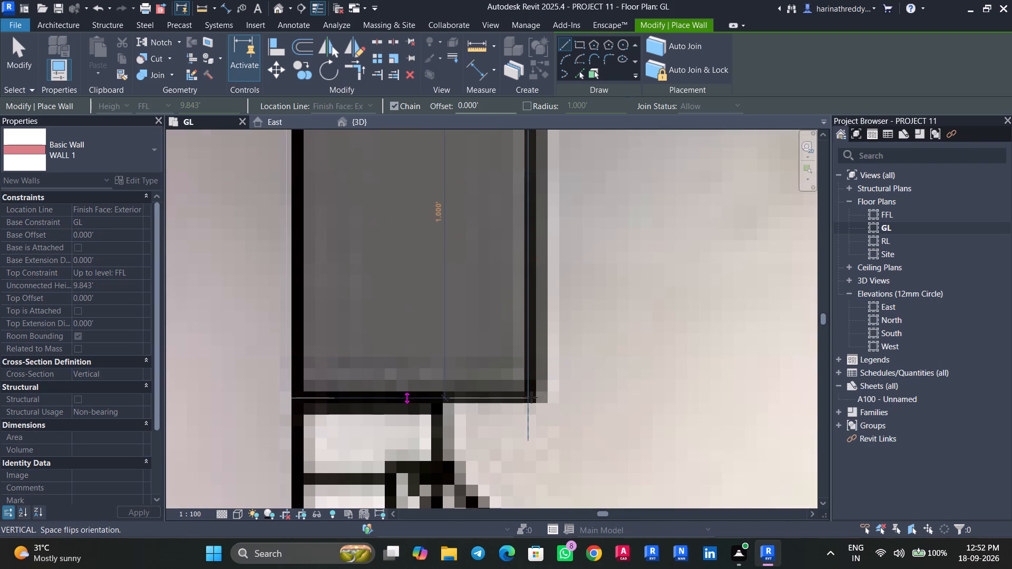
pyautogui.click(531, 397)
pyautogui.press('Escape')
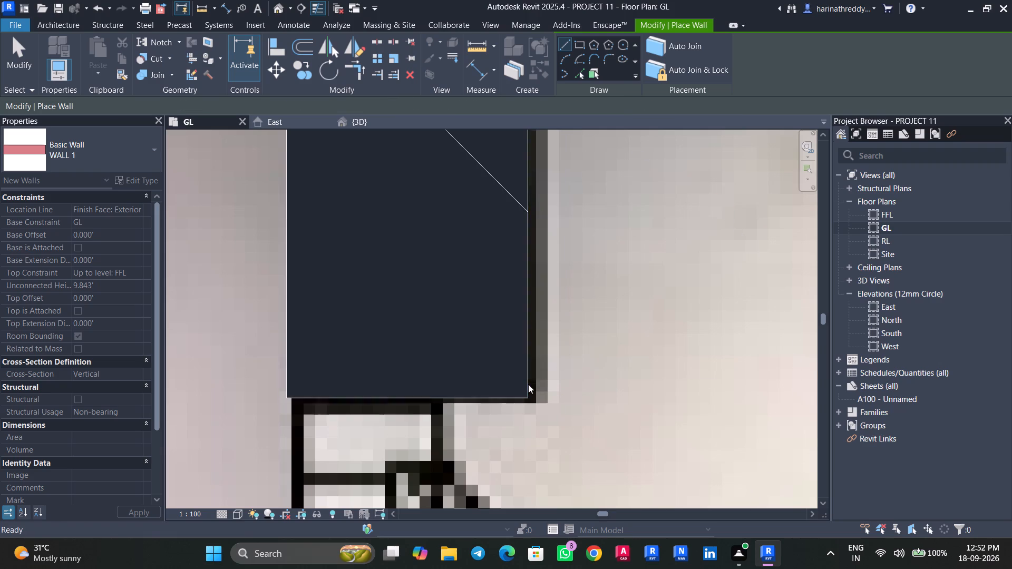
pyautogui.press('Escape')
pyautogui.press('Escape')
# Nudge the new short WALL 1 wall one increment to the right to align it with the plan.
pyautogui.click(504, 360)
pyautogui.press('Right')
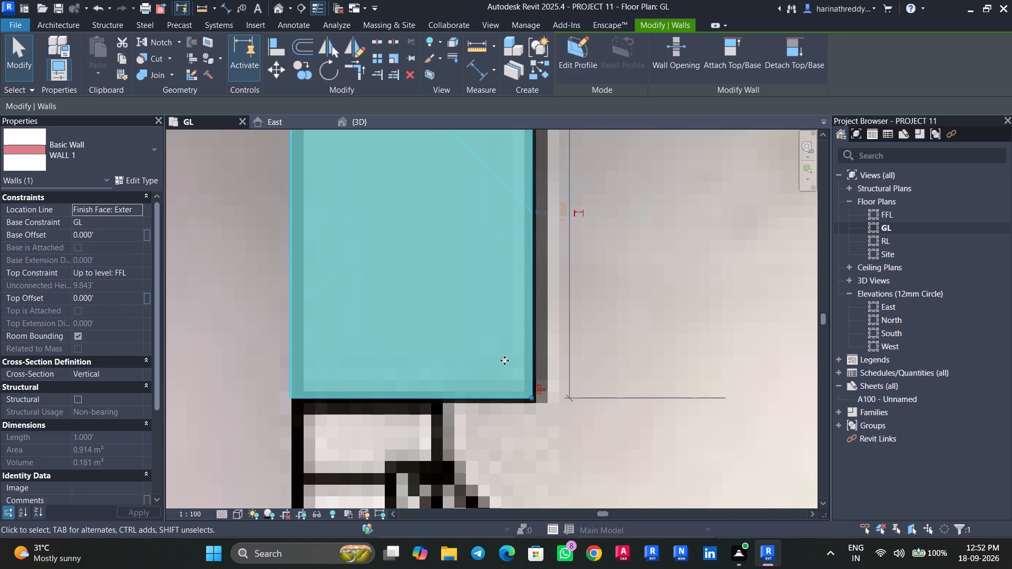
# Nudge the short WALL 1 wall beneath the Electrical Room one more increment to the right.
pyautogui.press('Right')
pyautogui.press('Escape')
pyautogui.scroll(6, 456, 335)
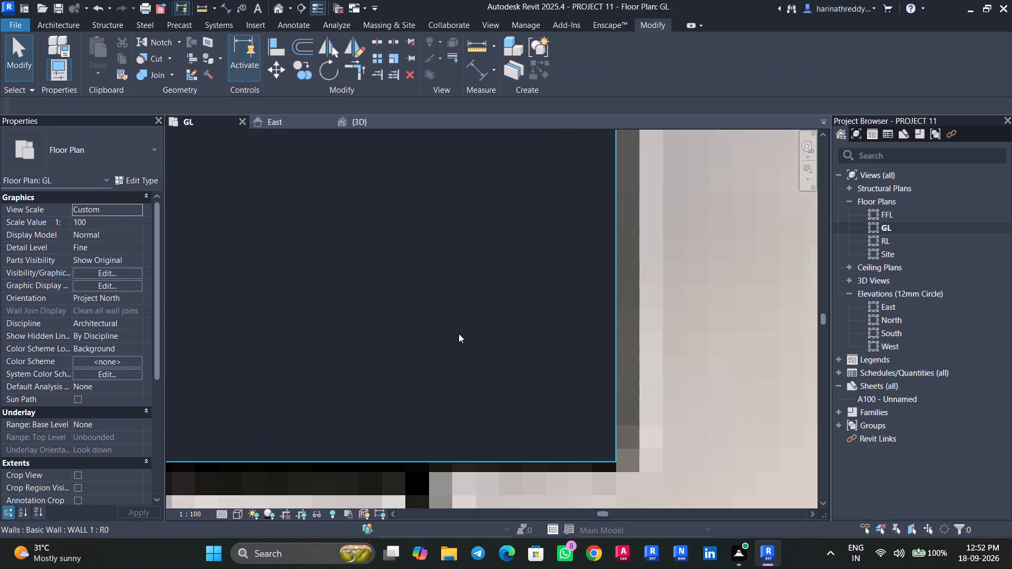
pyautogui.scroll(-11, 466, 329)
pyautogui.moveTo(463, 311); pyautogui.dragTo(494, 435, button='middle')
pyautogui.press('Escape')
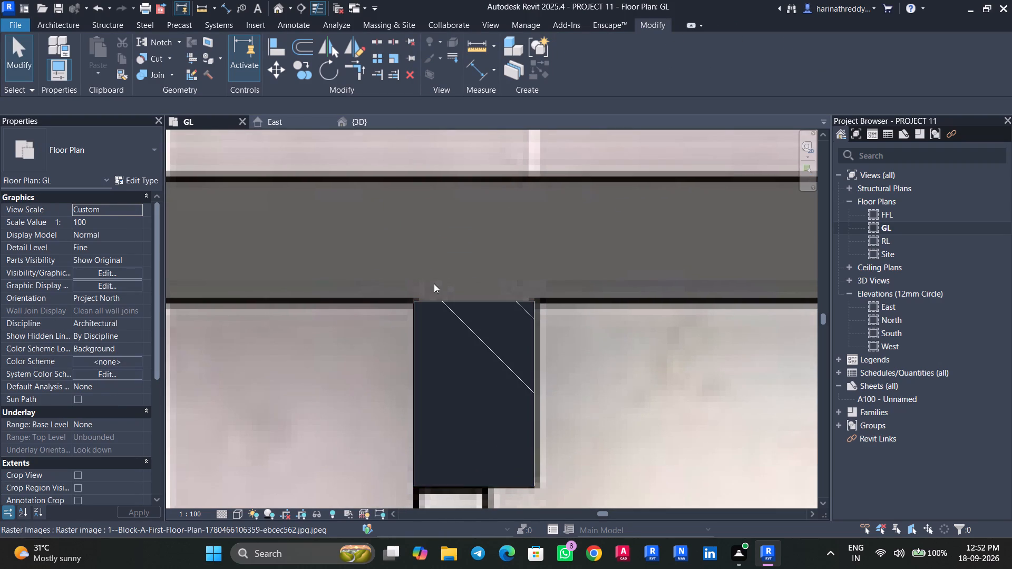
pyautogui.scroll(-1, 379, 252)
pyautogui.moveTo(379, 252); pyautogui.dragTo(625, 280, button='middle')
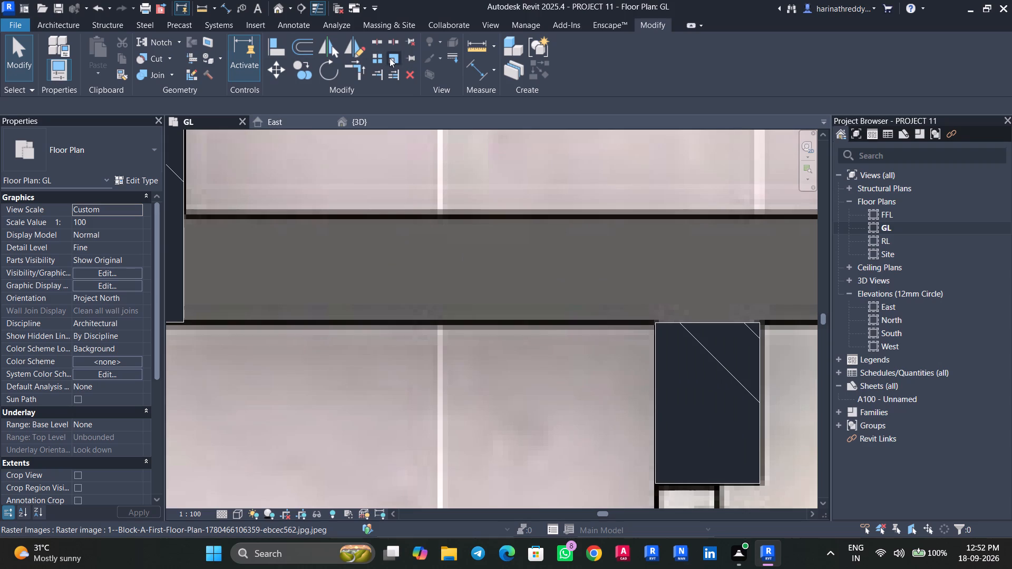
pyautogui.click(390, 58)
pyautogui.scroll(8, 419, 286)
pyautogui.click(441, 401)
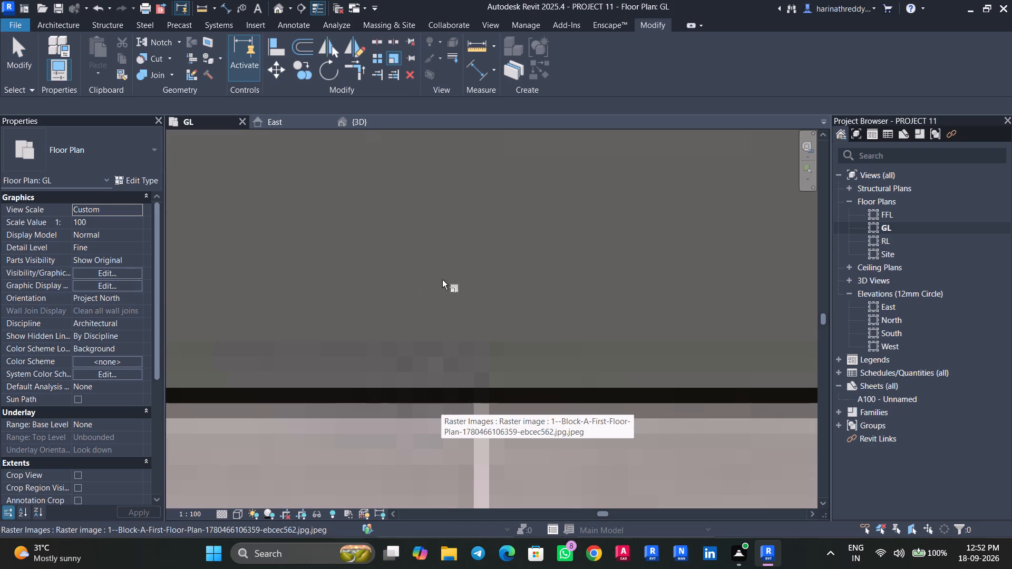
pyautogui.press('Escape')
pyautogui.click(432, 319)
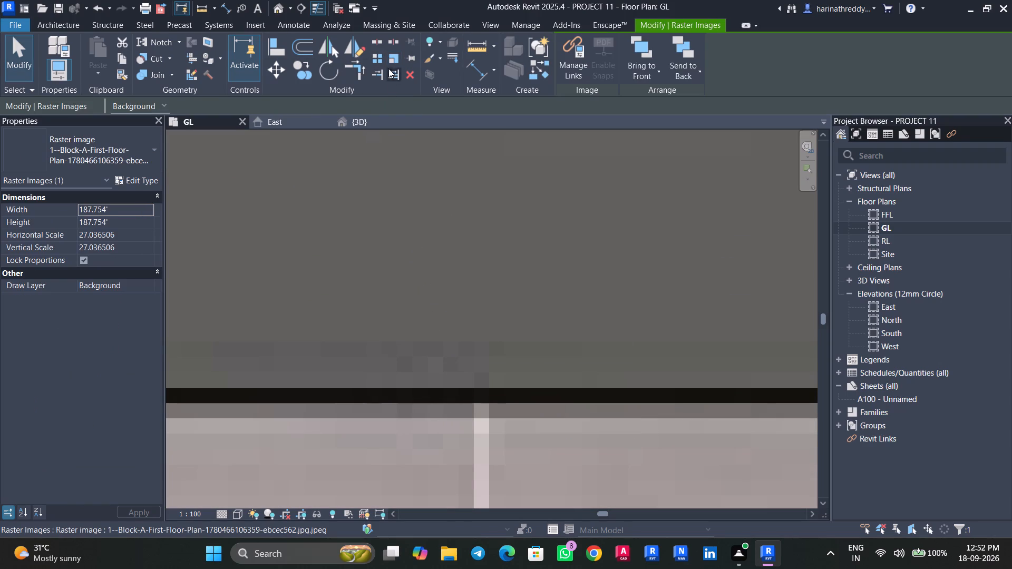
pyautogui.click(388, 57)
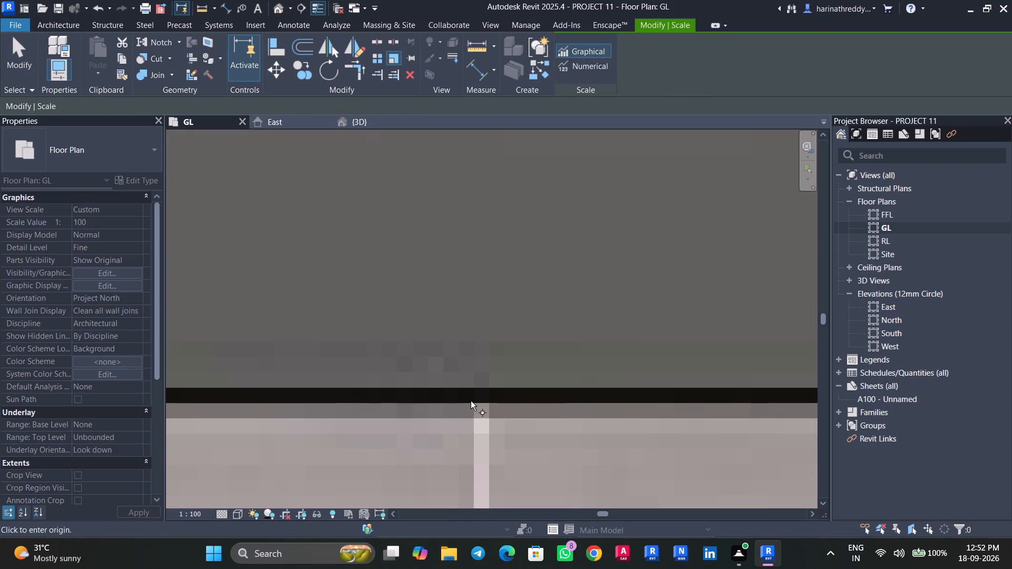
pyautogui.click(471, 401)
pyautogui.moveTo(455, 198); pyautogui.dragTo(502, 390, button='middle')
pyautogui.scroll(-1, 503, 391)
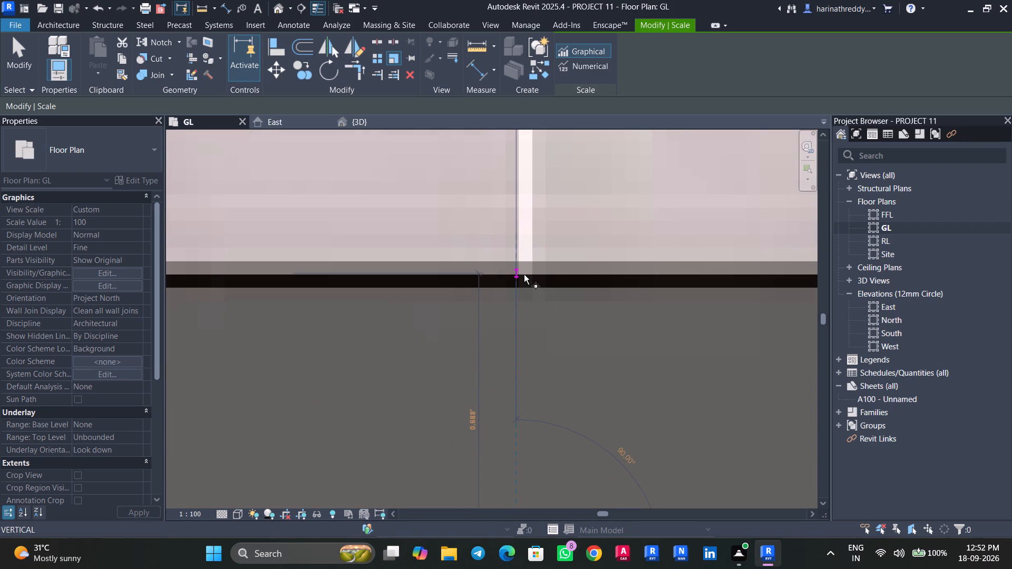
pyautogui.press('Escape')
# Draw a horizontal WALL 1 wall along the Electrical Room's lower edge, between the inner faces of its two side walls.
pyautogui.write('WA')
pyautogui.scroll(-6, 318, 323)
pyautogui.moveTo(294, 342); pyautogui.dragTo(636, 342, button='middle')
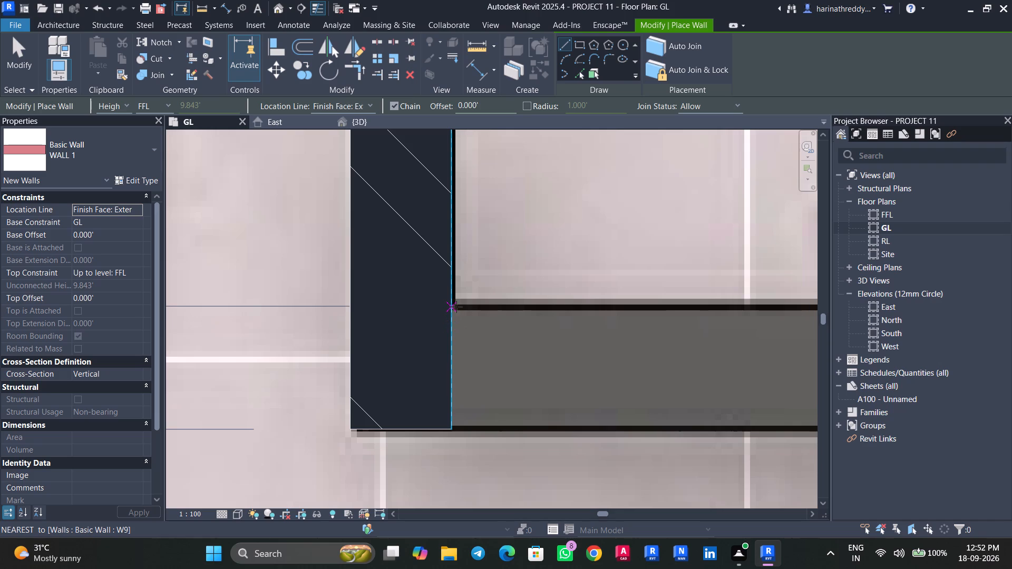
pyautogui.click(453, 310)
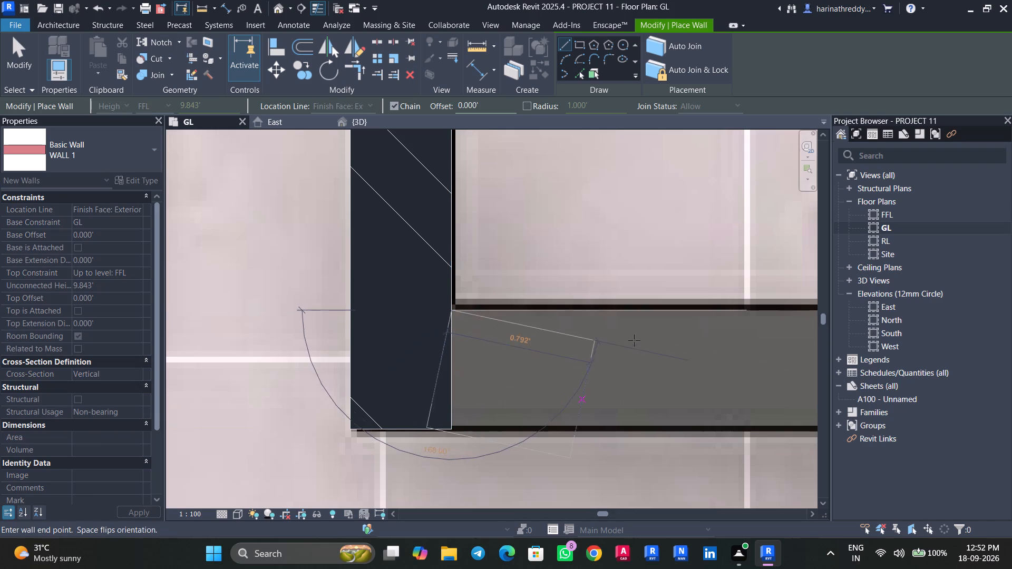
pyautogui.moveTo(664, 306); pyautogui.dragTo(266, 311, button='middle')
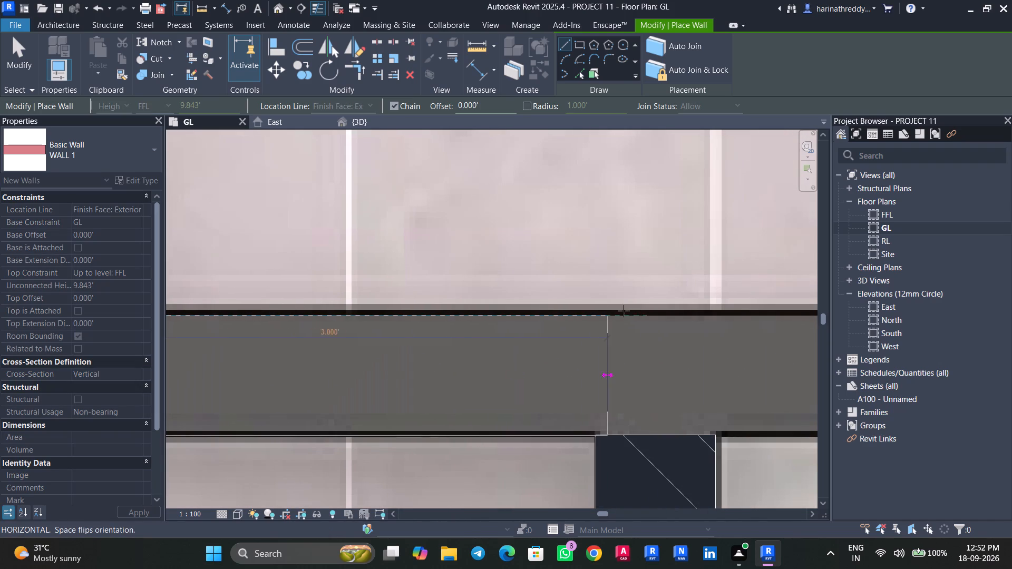
pyautogui.moveTo(656, 311); pyautogui.dragTo(273, 331, button='middle')
pyautogui.moveTo(699, 322); pyautogui.dragTo(251, 314, button='middle')
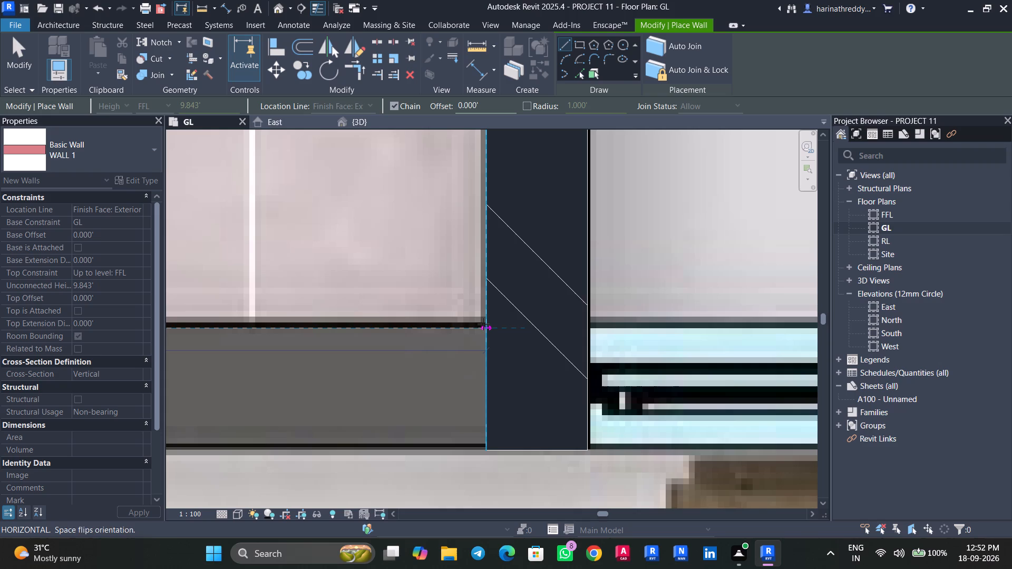
pyautogui.click(486, 329)
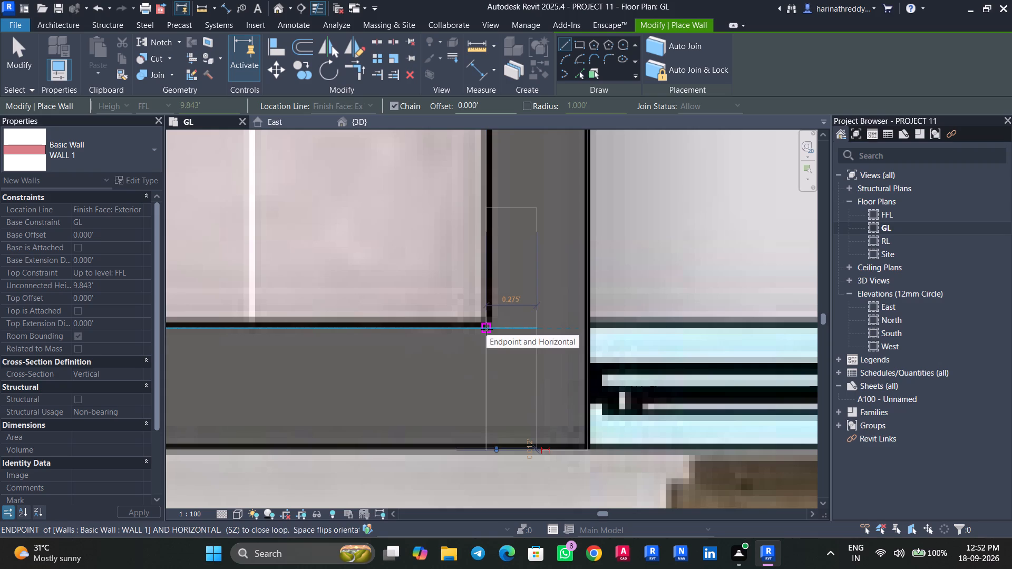
pyautogui.click(487, 330)
pyautogui.press('Escape')
# Start a new wall near FHC Shaft:02 and the Comm. Shaft, choose basic wall type W2 and check its layer structure.
pyautogui.scroll(-4, 340, 288)
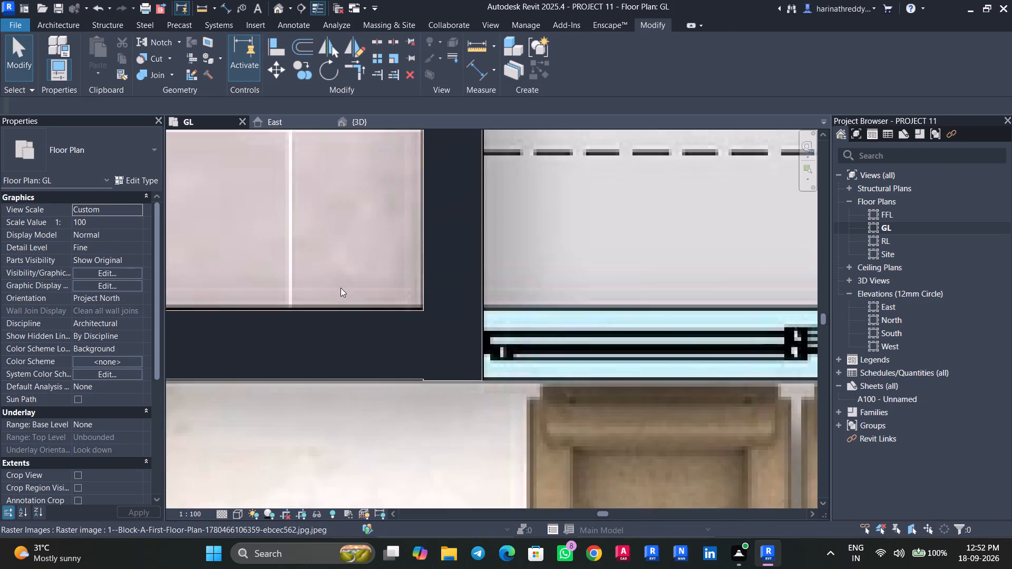
pyautogui.scroll(-11, 340, 288)
pyautogui.moveTo(325, 288); pyautogui.dragTo(457, 462, button='middle')
pyautogui.scroll(-6, 303, 341)
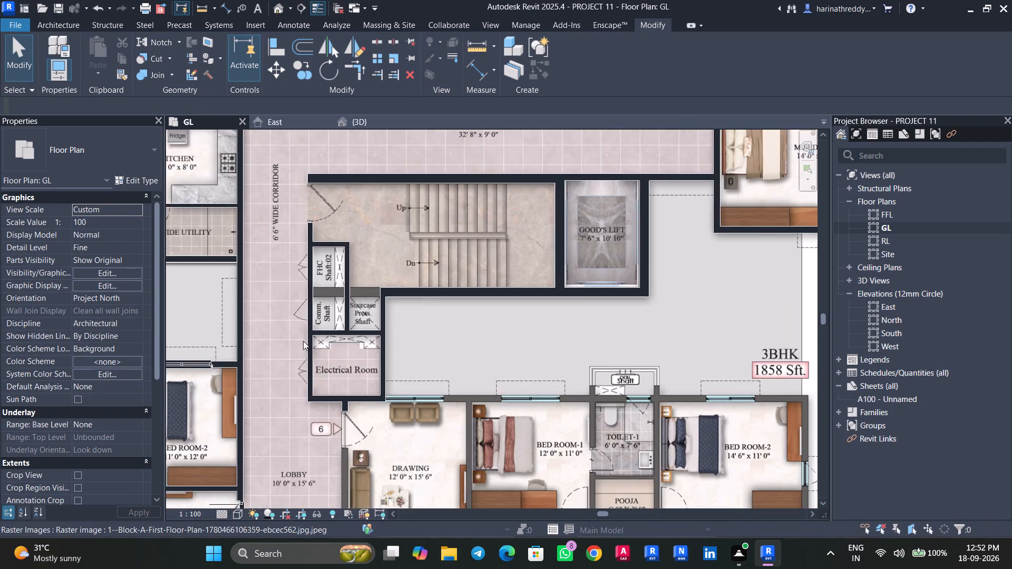
pyautogui.moveTo(311, 327); pyautogui.dragTo(404, 465, button='middle')
pyautogui.scroll(4, 407, 457)
pyautogui.scroll(-1, 409, 457)
pyautogui.scroll(10, 409, 457)
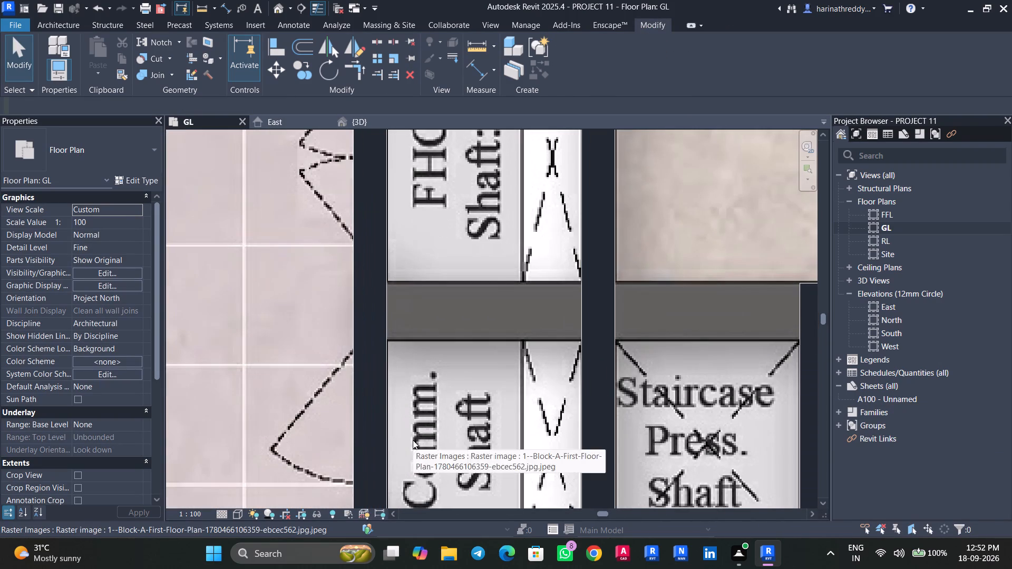
pyautogui.write('WA')
pyautogui.click(110, 164)
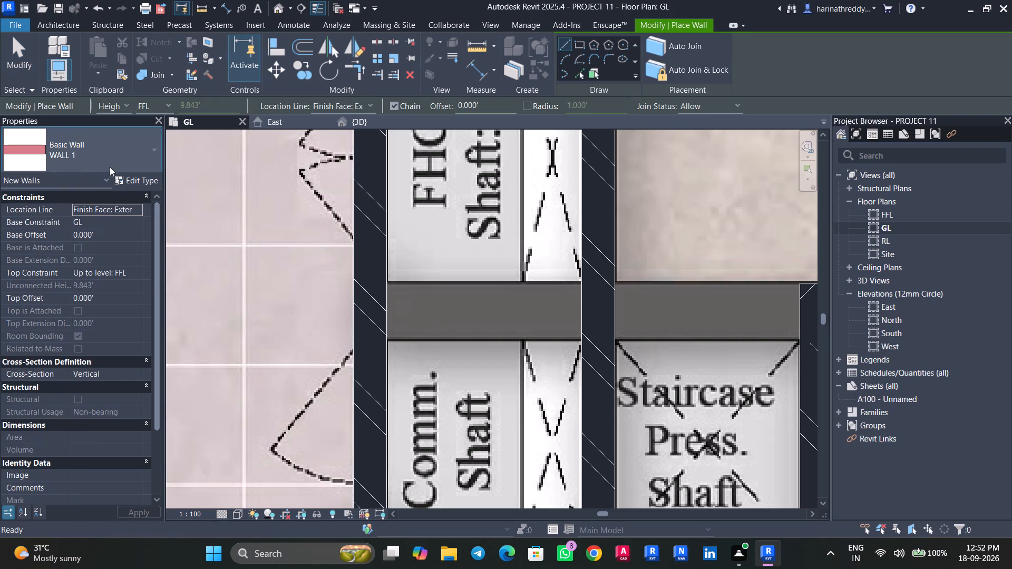
pyautogui.scroll(9, 108, 246)
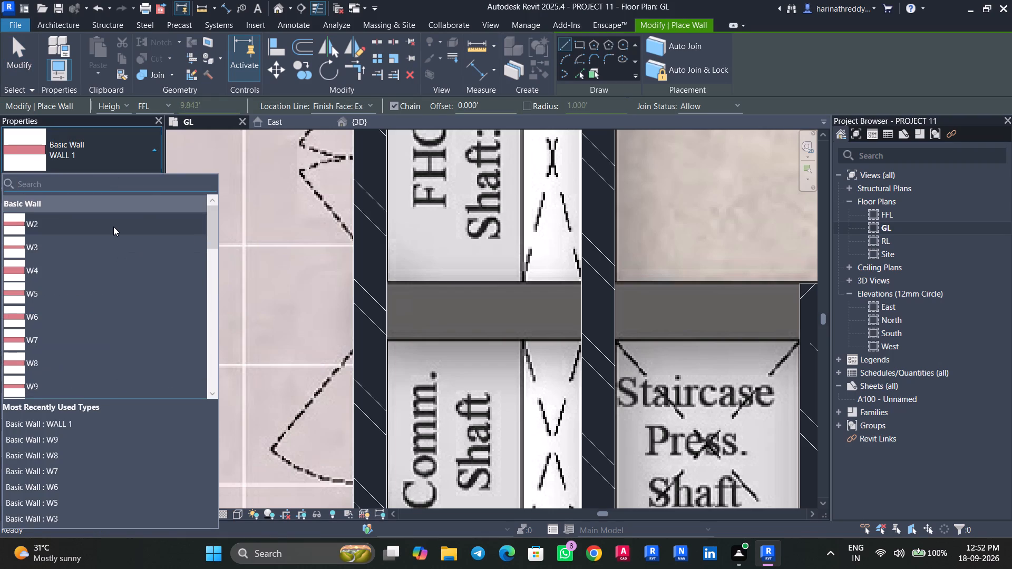
pyautogui.click(113, 227)
pyautogui.click(128, 181)
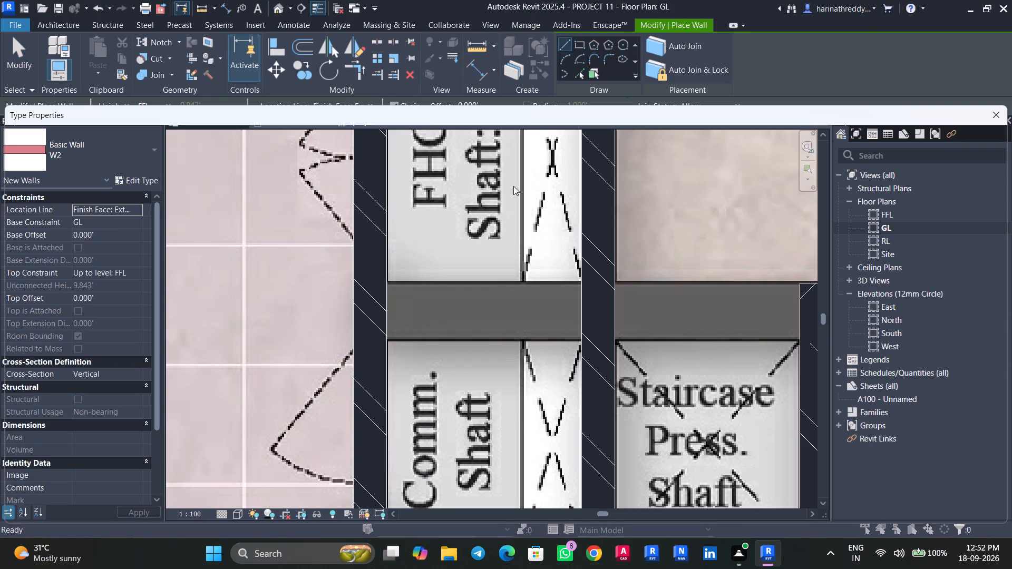
pyautogui.click(599, 241)
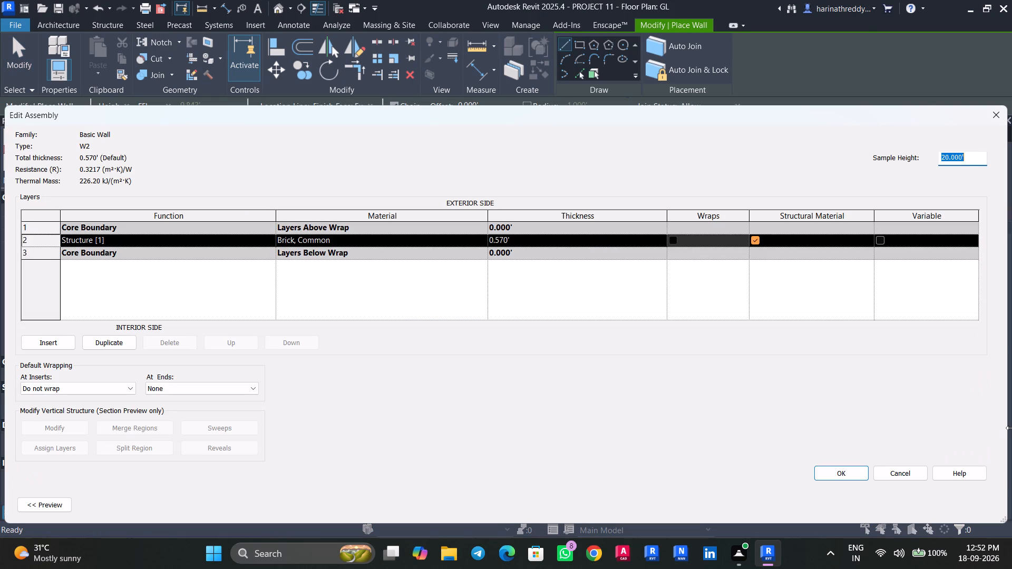
pyautogui.click(831, 474)
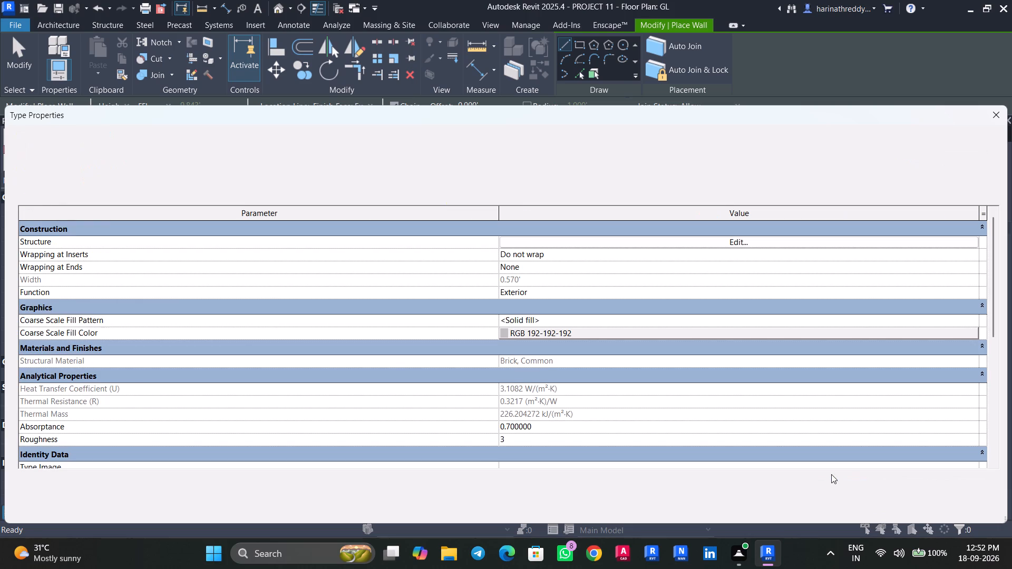
pyautogui.click(852, 505)
# Switch the new wall to basic wall type W3 and check its layer structure.
pyautogui.click(99, 141)
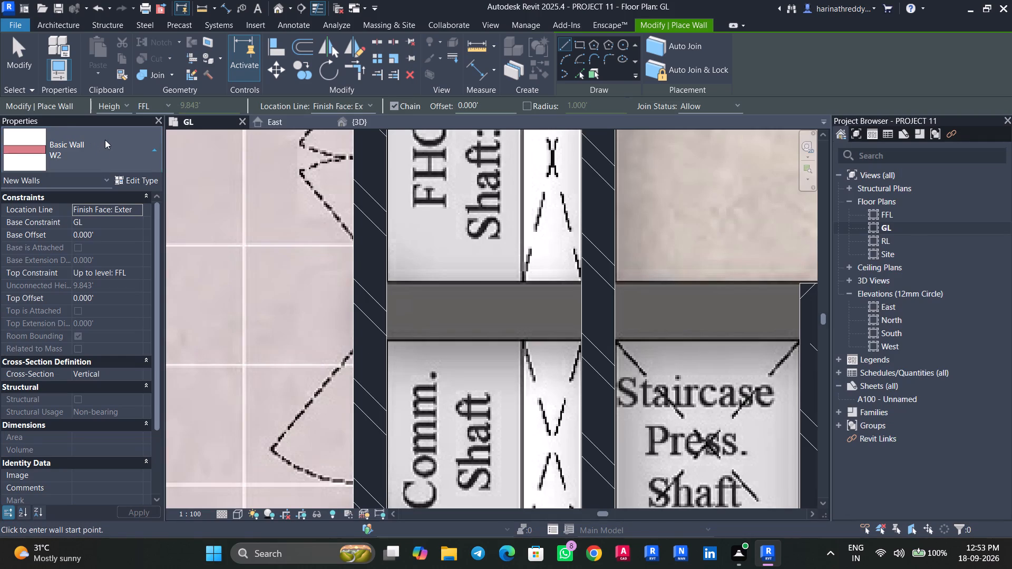
pyautogui.click(75, 240)
pyautogui.click(138, 178)
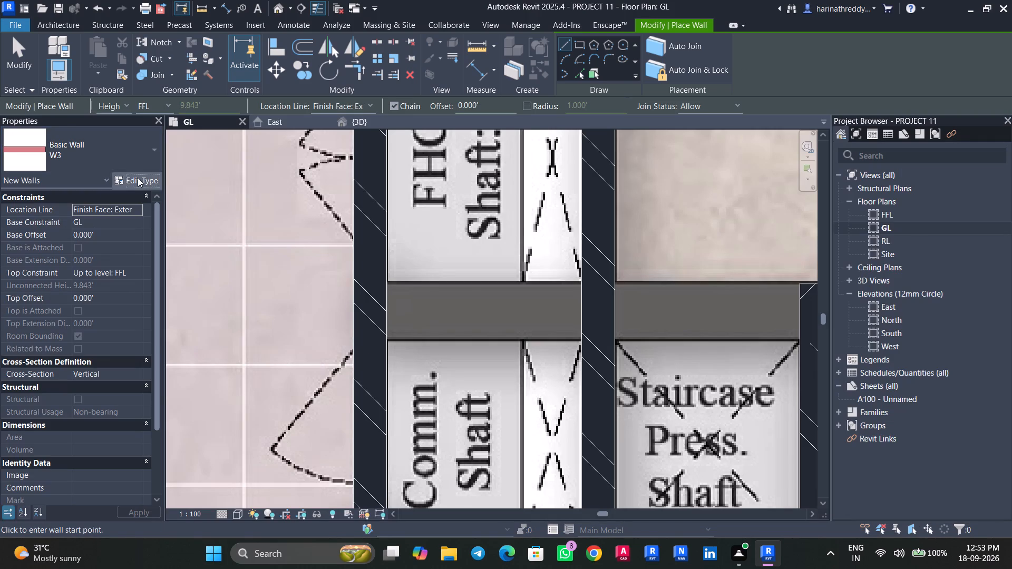
pyautogui.click(674, 240)
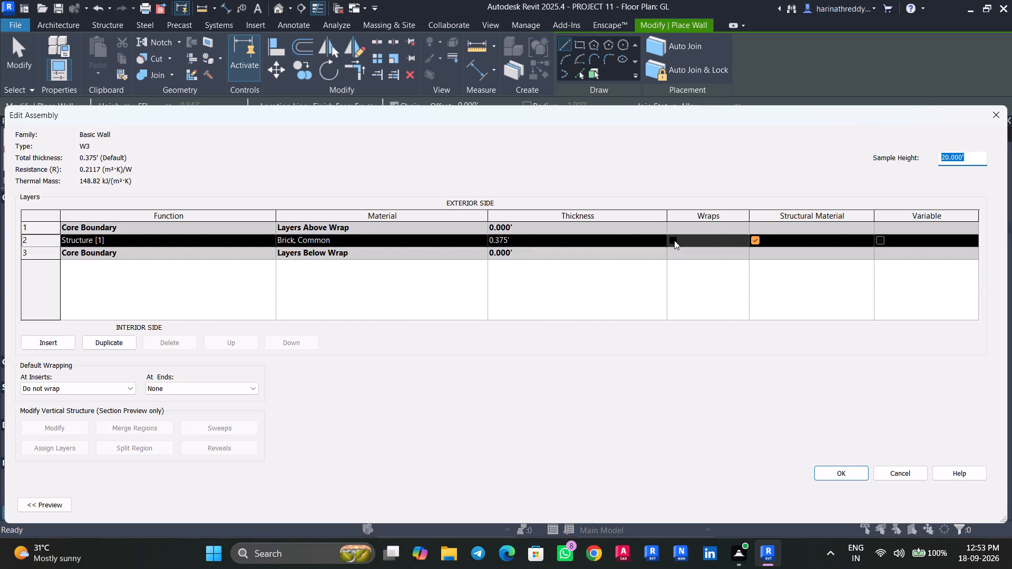
pyautogui.click(851, 466)
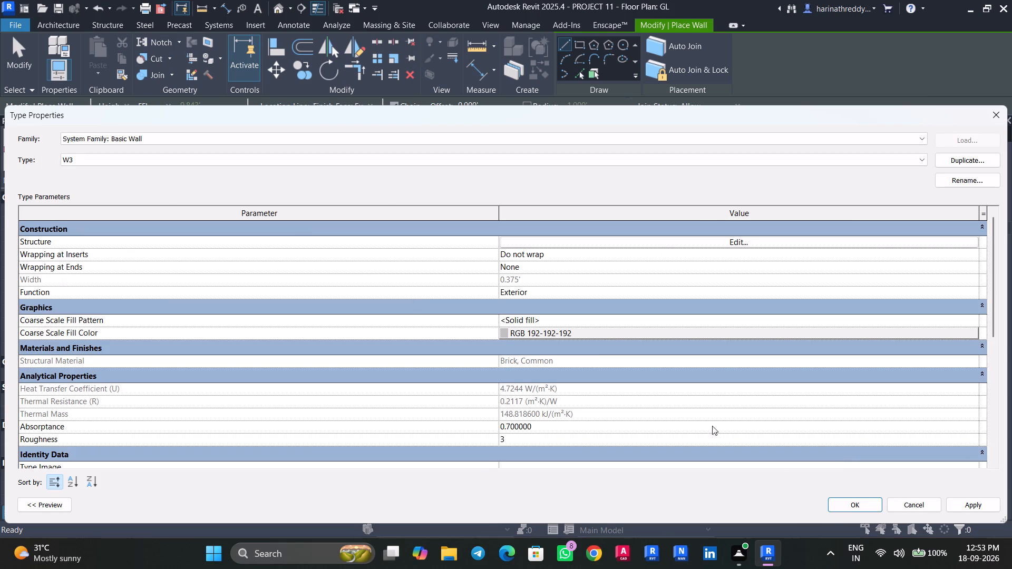
pyautogui.click(839, 509)
# Switch the new wall to basic wall type WALL 1 and check its layer structure.
pyautogui.click(70, 156)
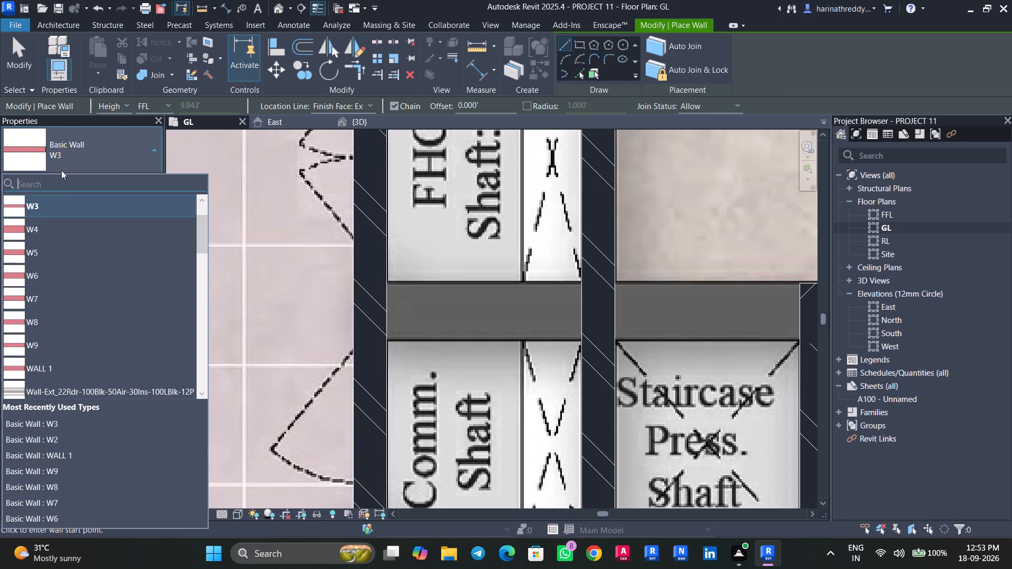
pyautogui.scroll(-3, 77, 302)
pyautogui.scroll(2, 77, 303)
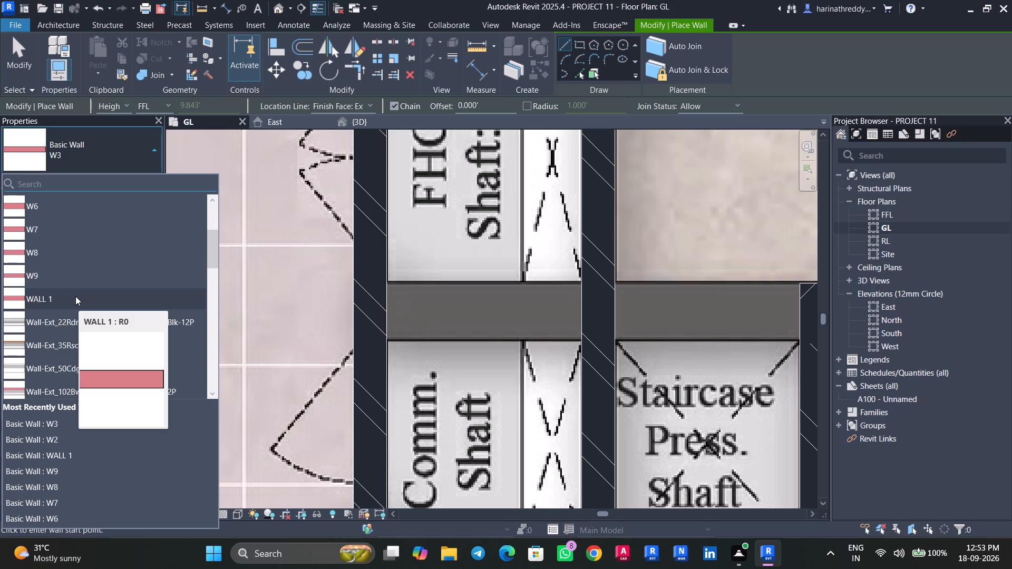
pyautogui.click(75, 296)
pyautogui.click(133, 179)
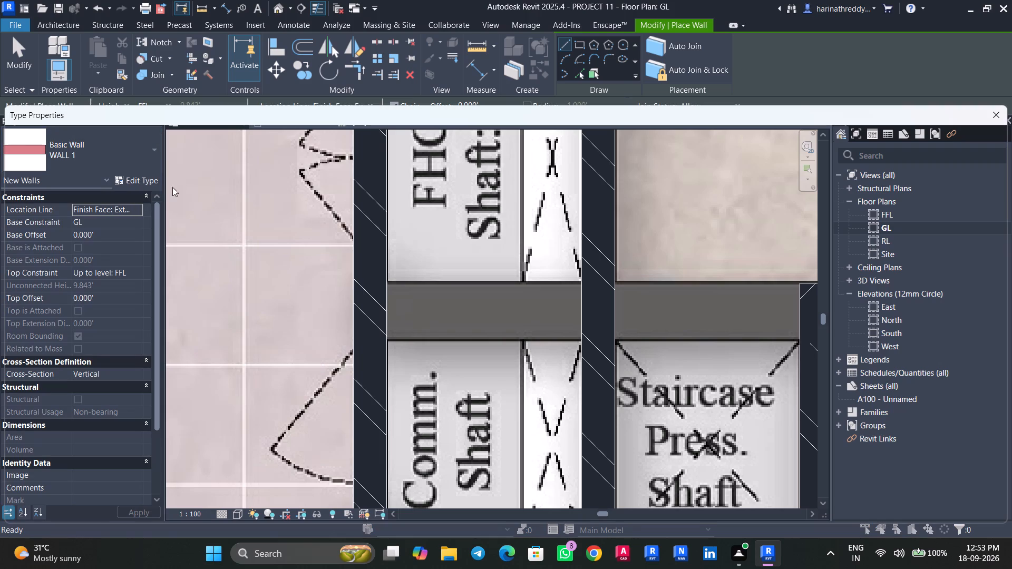
pyautogui.click(670, 239)
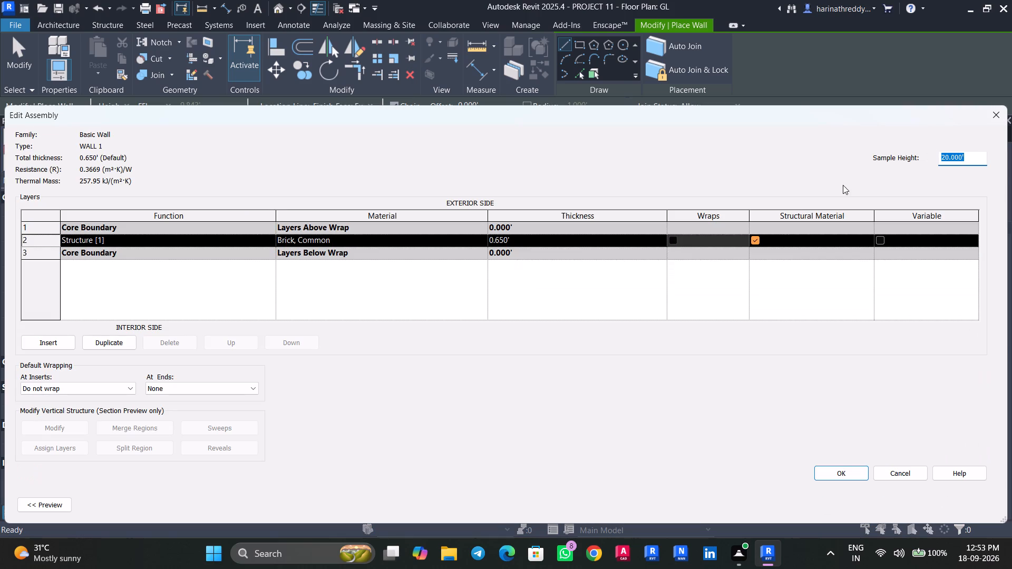
pyautogui.click(998, 118)
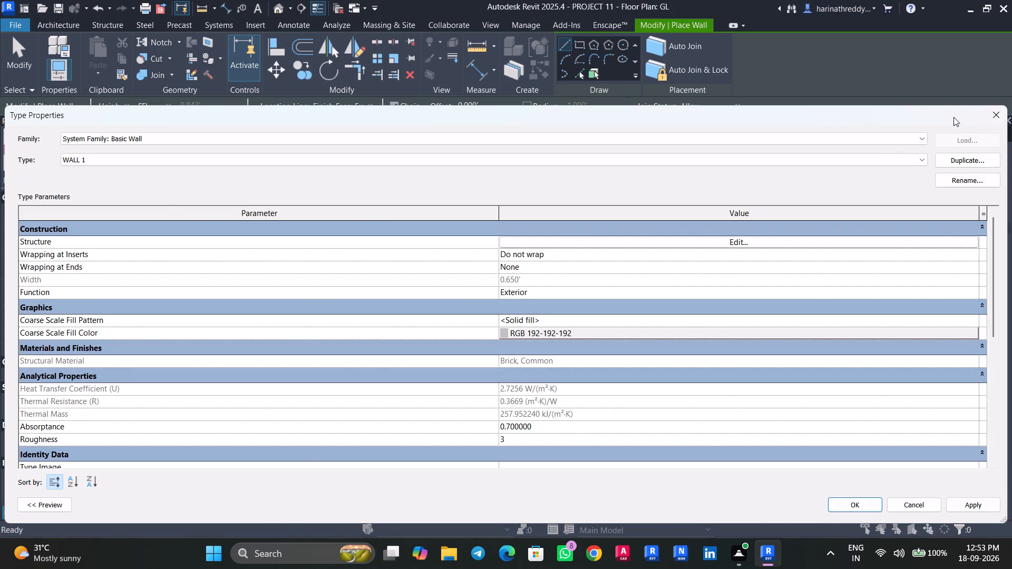
pyautogui.click(1003, 124)
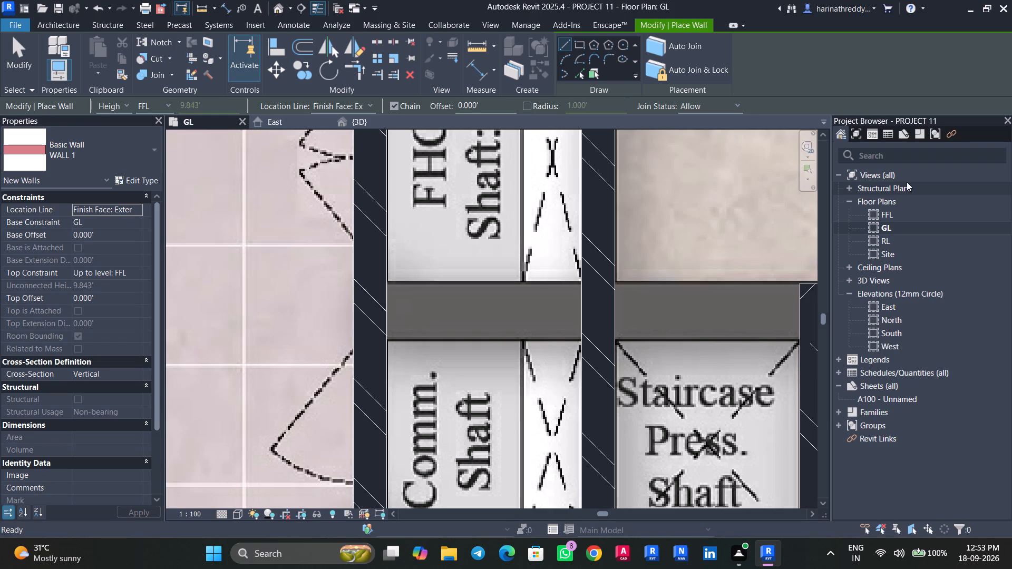
# Choose basic wall type W4 for new walls and check its layer structure.
pyautogui.click(134, 144)
pyautogui.scroll(6, 126, 231)
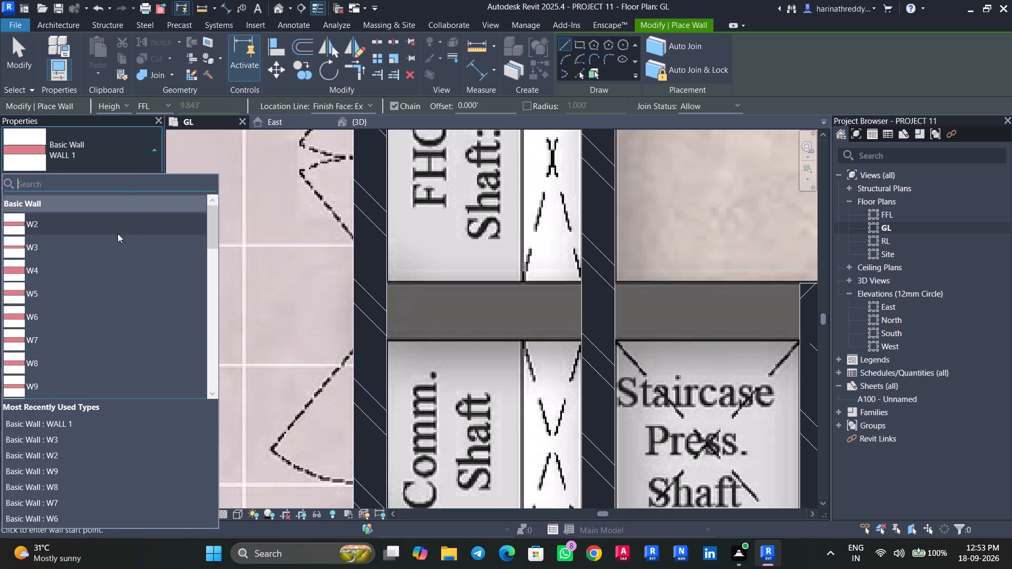
pyautogui.click(95, 267)
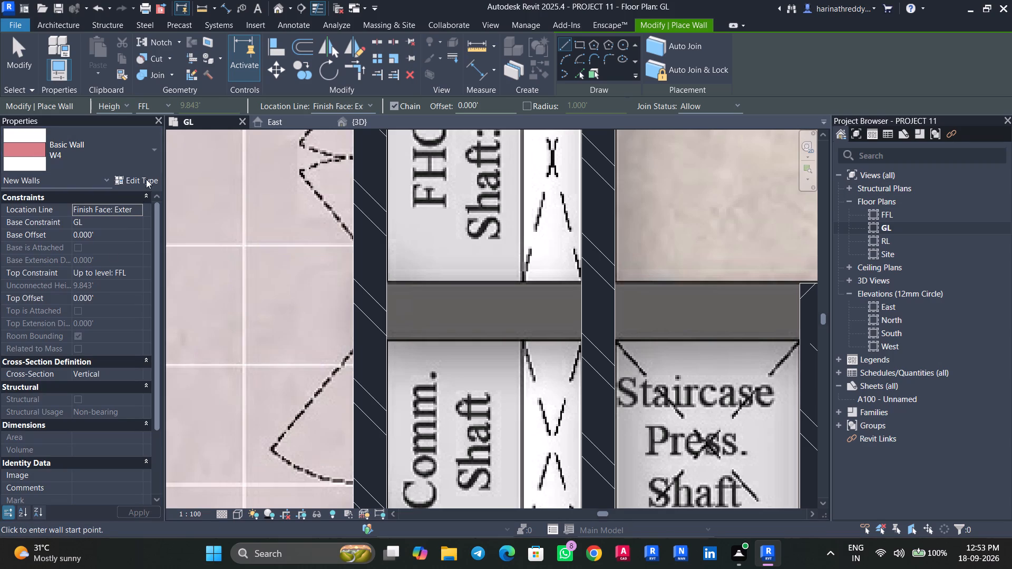
pyautogui.click(146, 179)
pyautogui.click(706, 240)
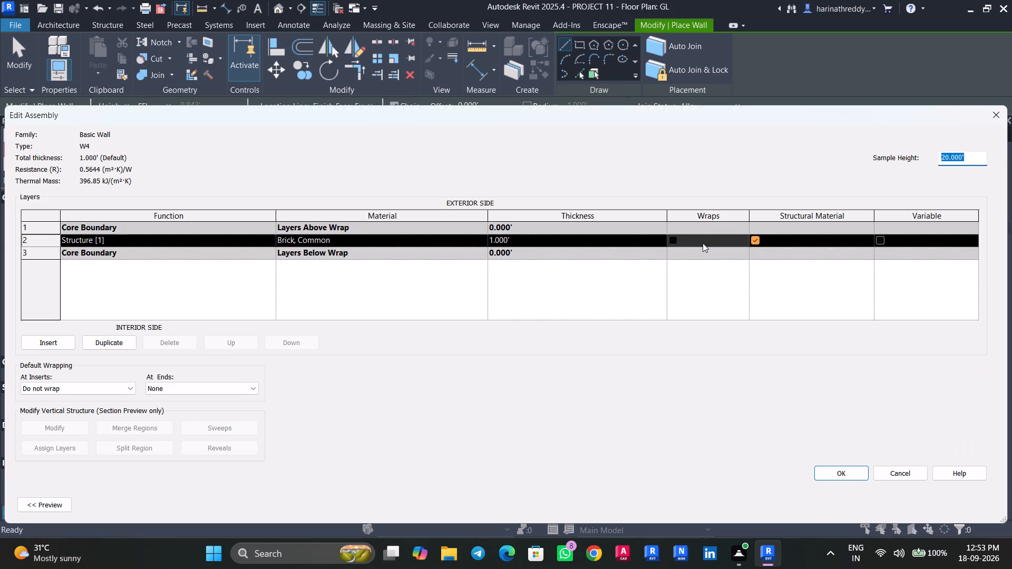
pyautogui.click(851, 476)
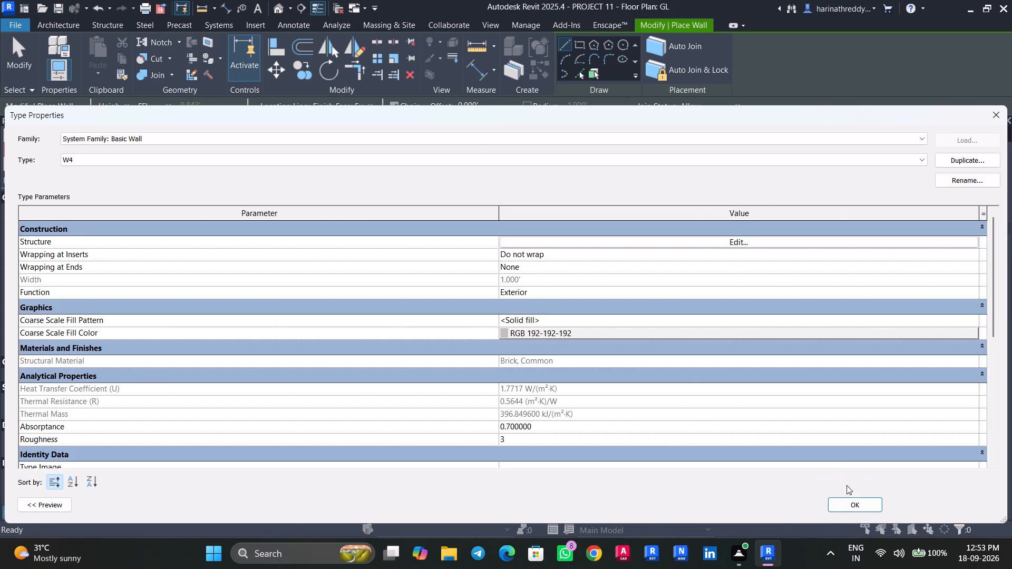
pyautogui.click(853, 498)
pyautogui.scroll(6, 396, 296)
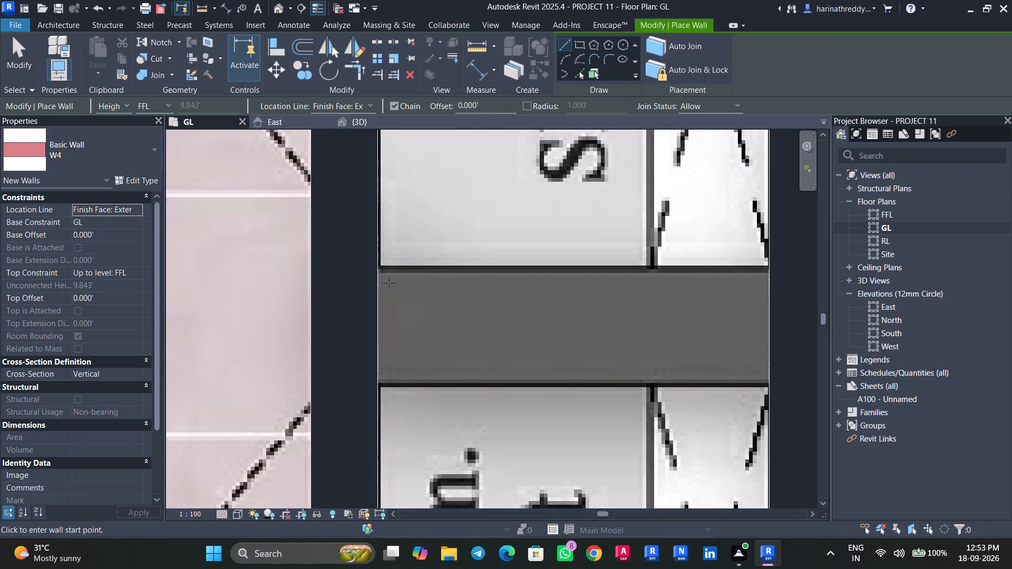
# Draw a W4 wall between FHC Shaft:02 and the Comm. Shaft, extending to the far corner above the Staircase Press. Shaft.
pyautogui.click(377, 266)
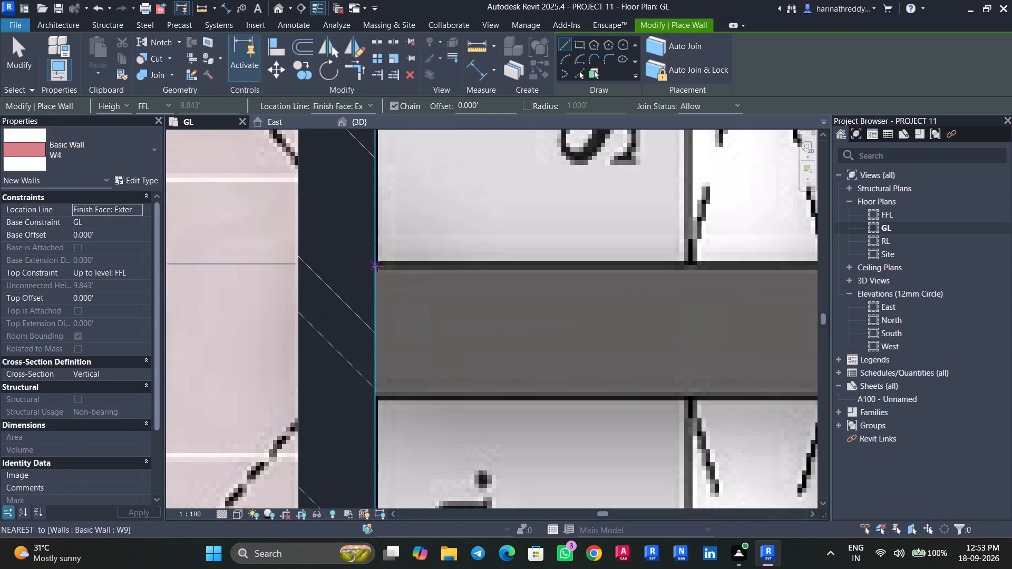
pyautogui.middleClick(607, 269)
pyautogui.scroll(-6, 607, 269)
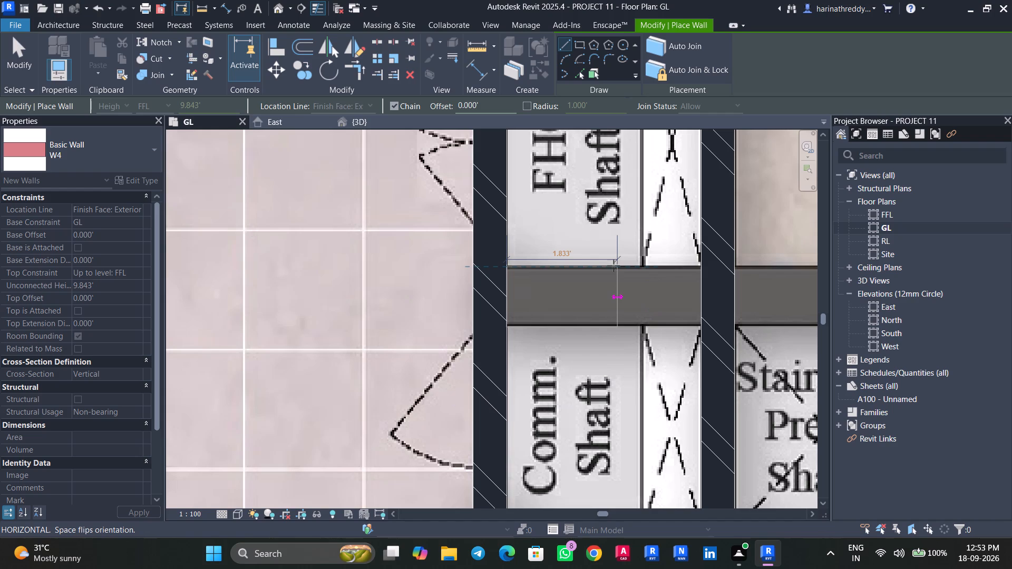
pyautogui.moveTo(613, 265); pyautogui.dragTo(290, 253, button='middle')
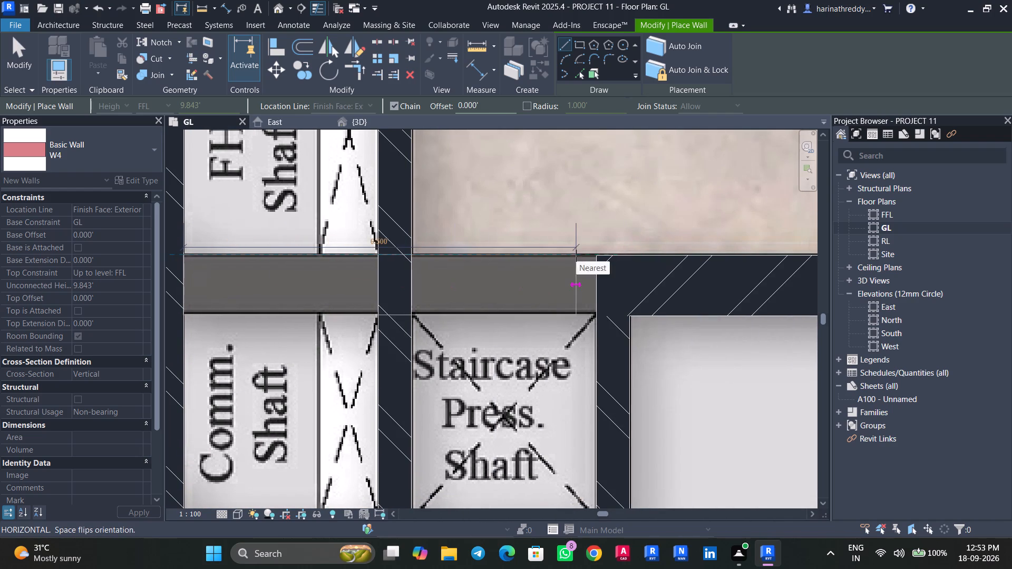
pyautogui.click(594, 258)
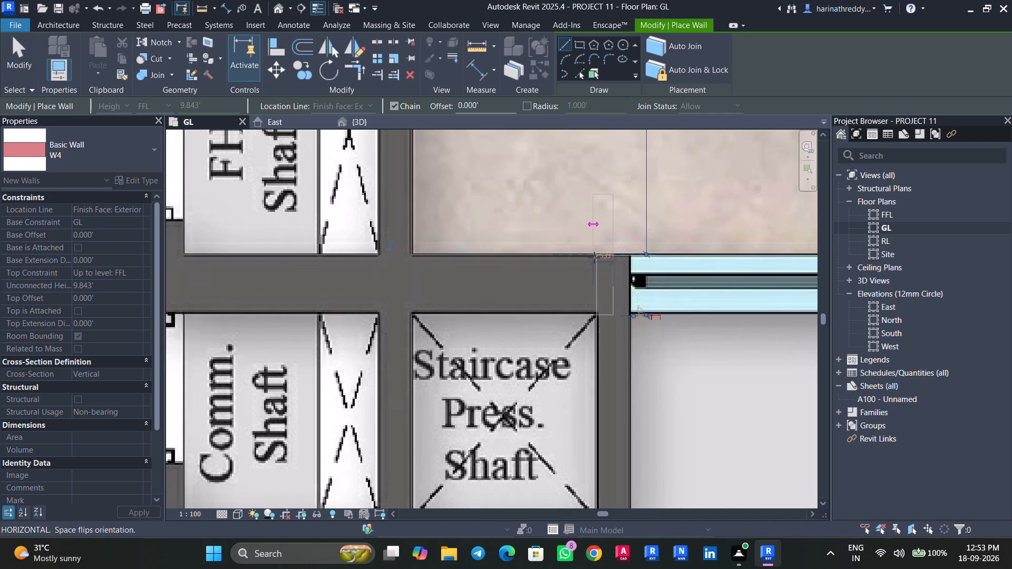
pyautogui.press('Escape')
pyautogui.scroll(-6, 594, 258)
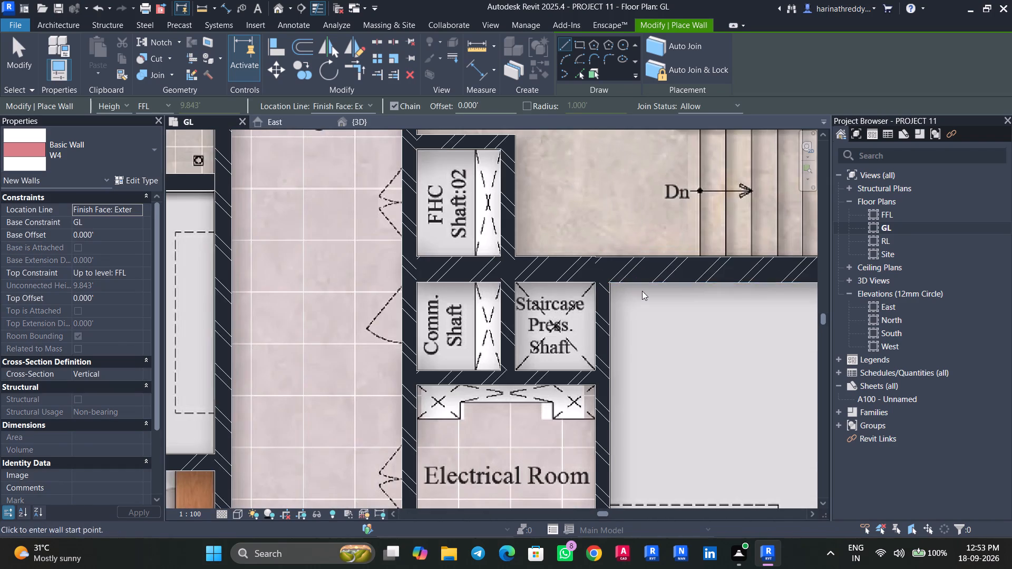
pyautogui.press('Escape')
# Review the traced walls around the shafts and Electrical Room, and check the type of the corridor-side wall.
pyautogui.scroll(-5, 642, 291)
pyautogui.moveTo(642, 291); pyautogui.dragTo(449, 250, button='middle')
pyautogui.scroll(-5, 569, 266)
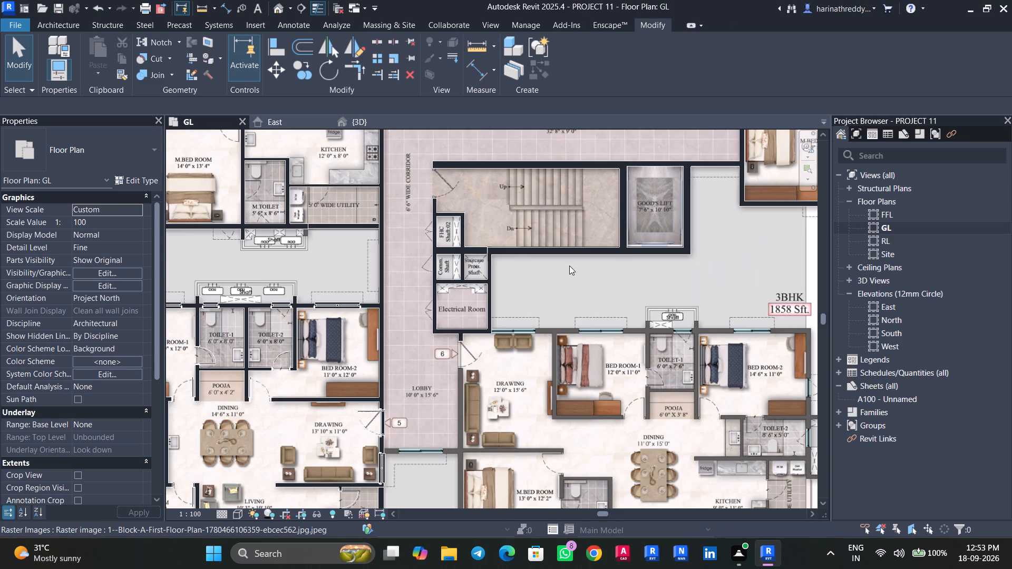
pyautogui.scroll(9, 522, 346)
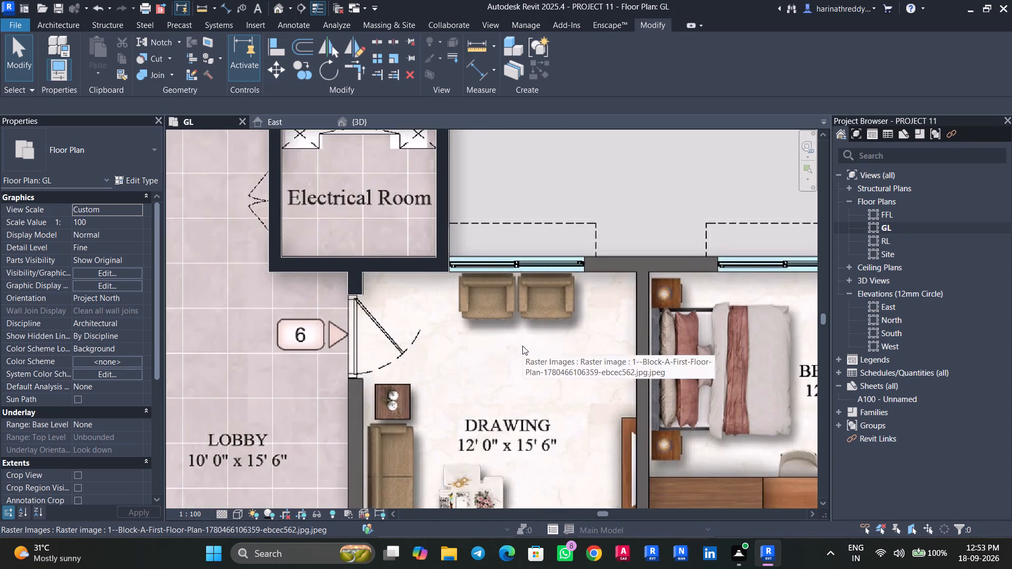
pyautogui.scroll(1, 553, 305)
pyautogui.moveTo(553, 298); pyautogui.dragTo(796, 504, button='middle')
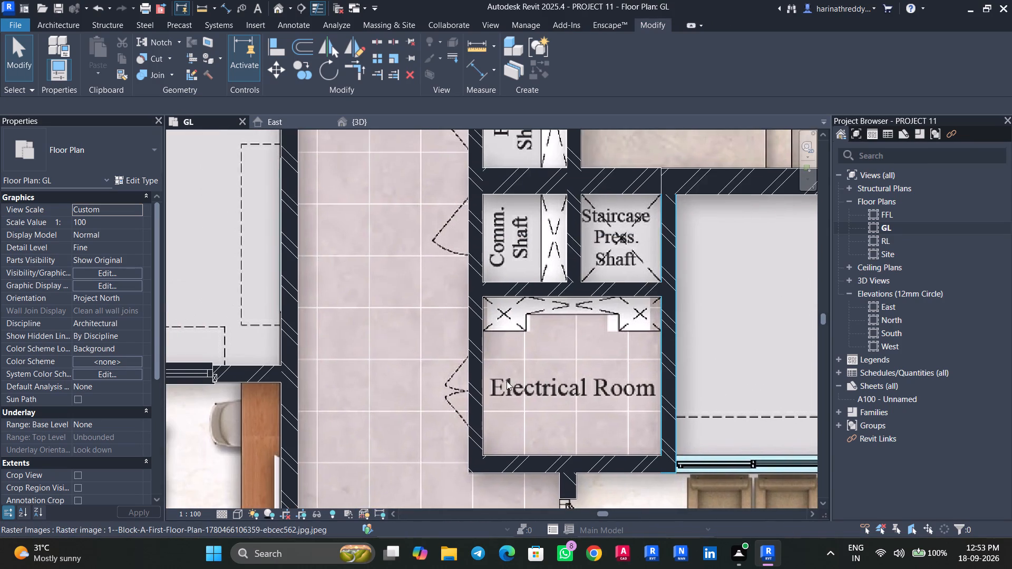
pyautogui.scroll(-4, 455, 269)
pyautogui.press('Escape')
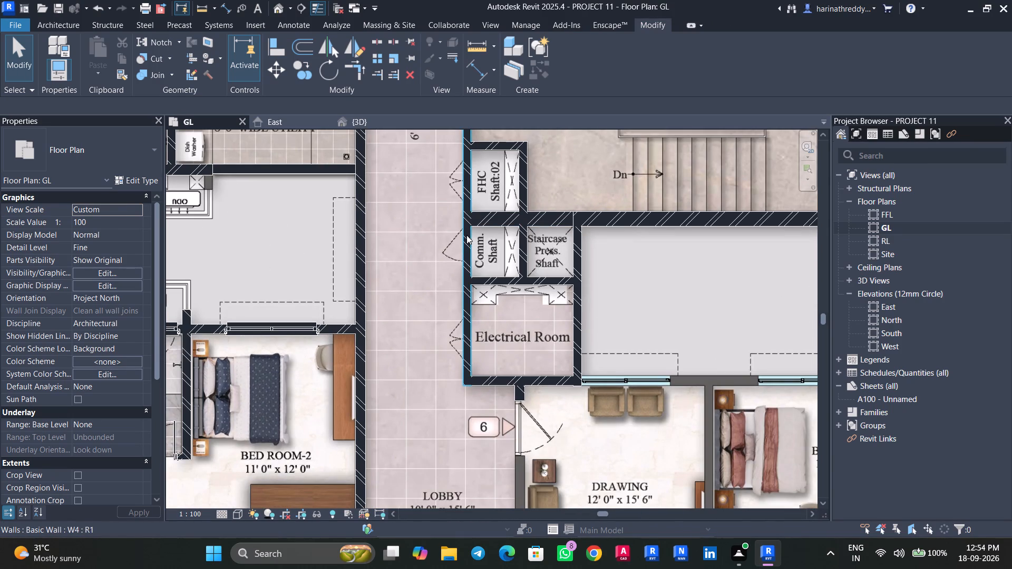
pyautogui.click(469, 243)
pyautogui.scroll(6, 434, 218)
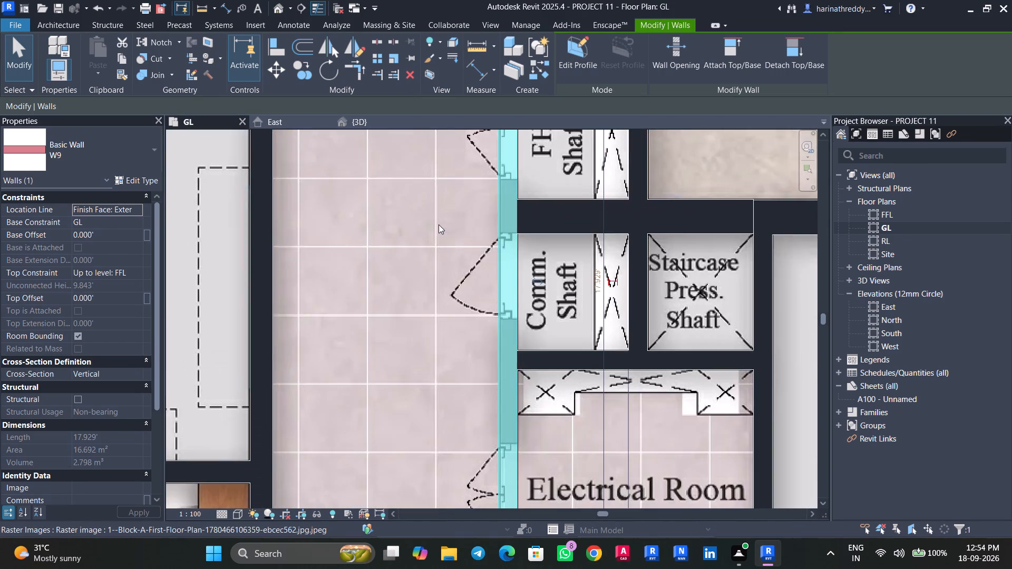
pyautogui.moveTo(439, 224); pyautogui.dragTo(432, 352, button='middle')
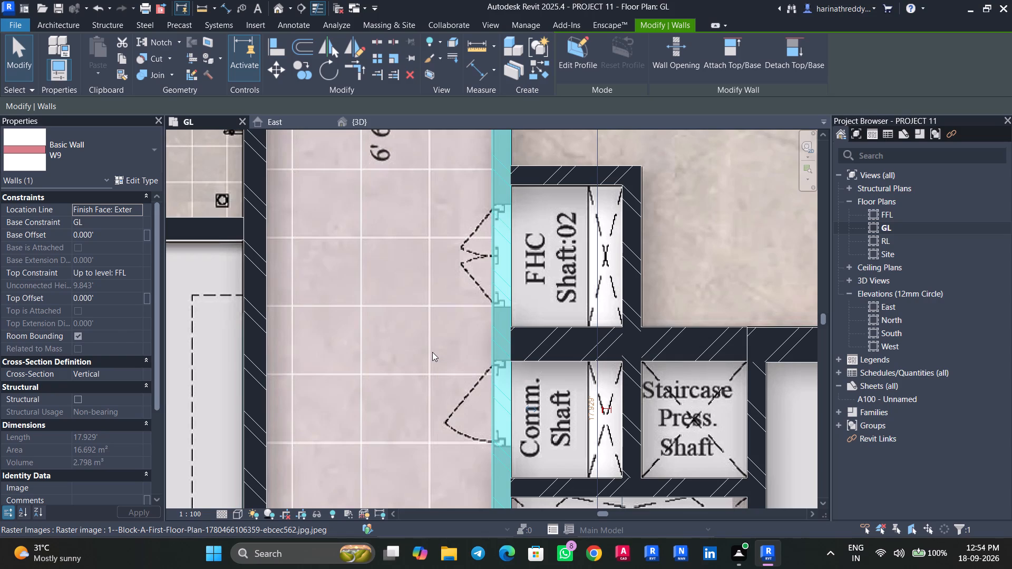
pyautogui.press('Escape')
pyautogui.scroll(-5, 565, 413)
pyautogui.moveTo(565, 413); pyautogui.dragTo(433, 269, button='middle')
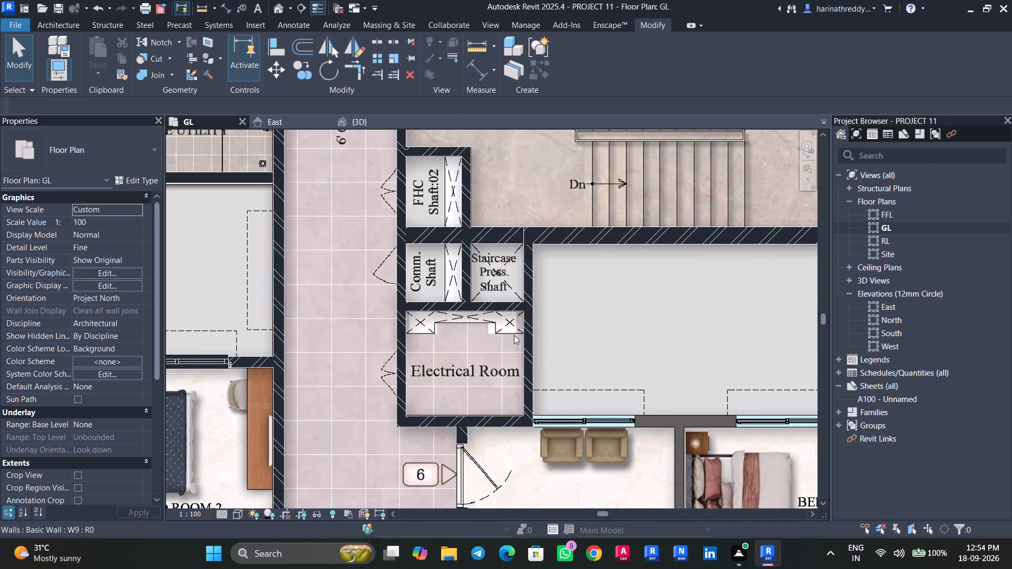
# Measure the thickness of the window wall above Drawing on the plan image, using the graphical Scale tool's points.
pyautogui.moveTo(569, 323); pyautogui.dragTo(276, 324, button='middle')
pyautogui.scroll(-2, 276, 324)
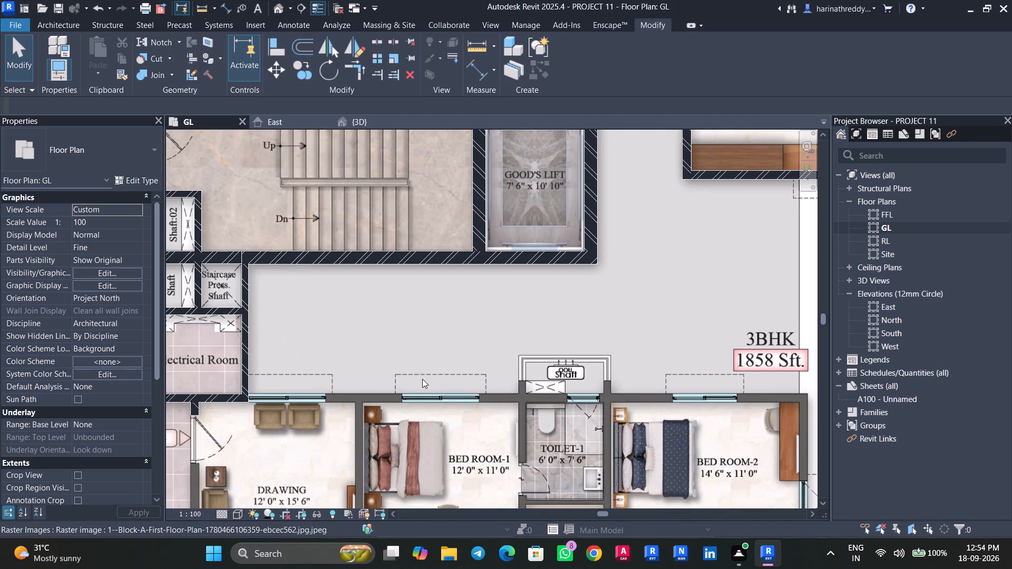
pyautogui.scroll(8, 400, 399)
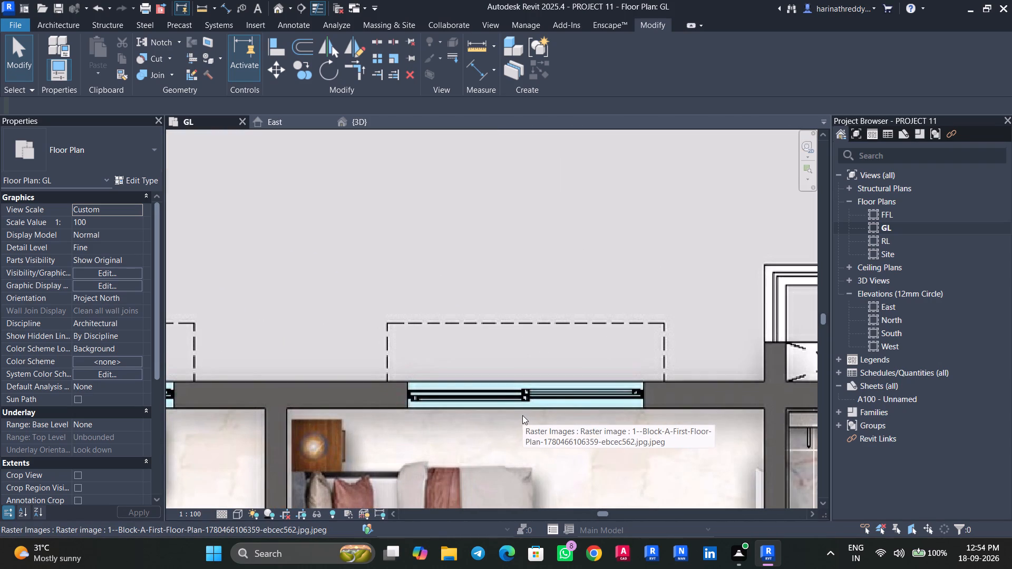
pyautogui.scroll(-6, 379, 398)
pyautogui.moveTo(379, 398); pyautogui.dragTo(479, 379, button='middle')
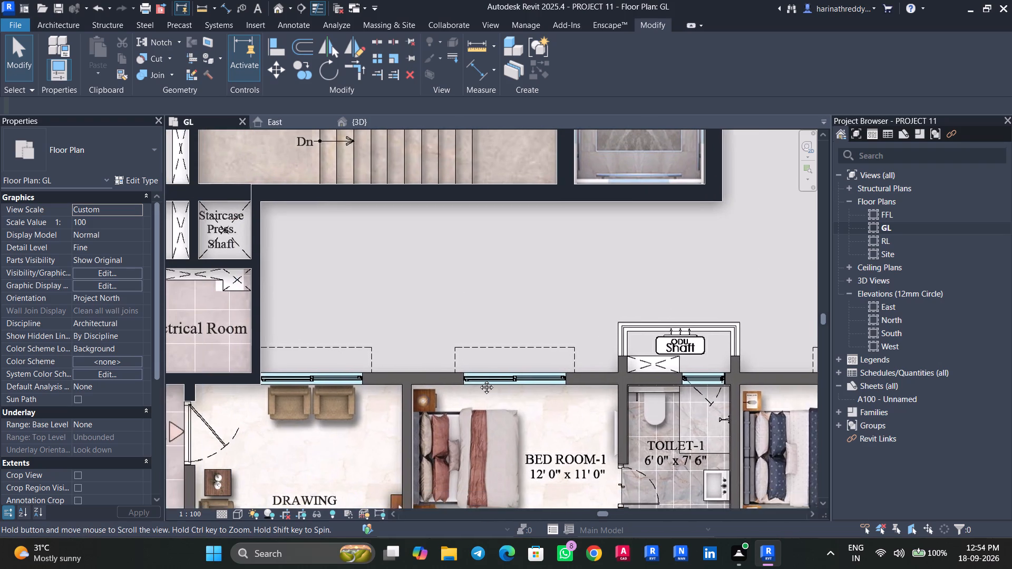
pyautogui.moveTo(479, 379); pyautogui.dragTo(496, 379, button='middle')
pyautogui.press('Escape')
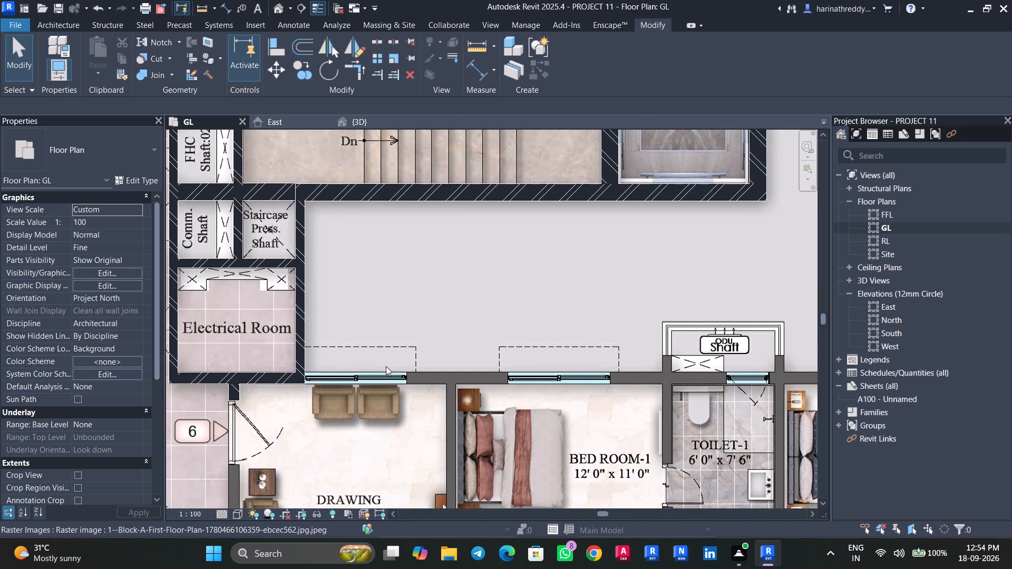
pyautogui.click(413, 291)
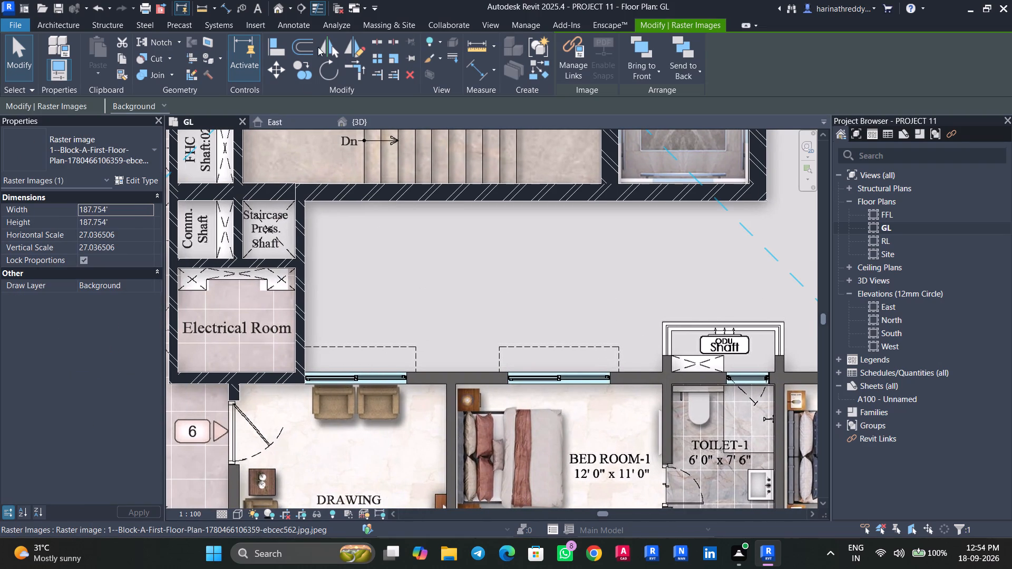
pyautogui.click(388, 54)
pyautogui.scroll(9, 367, 320)
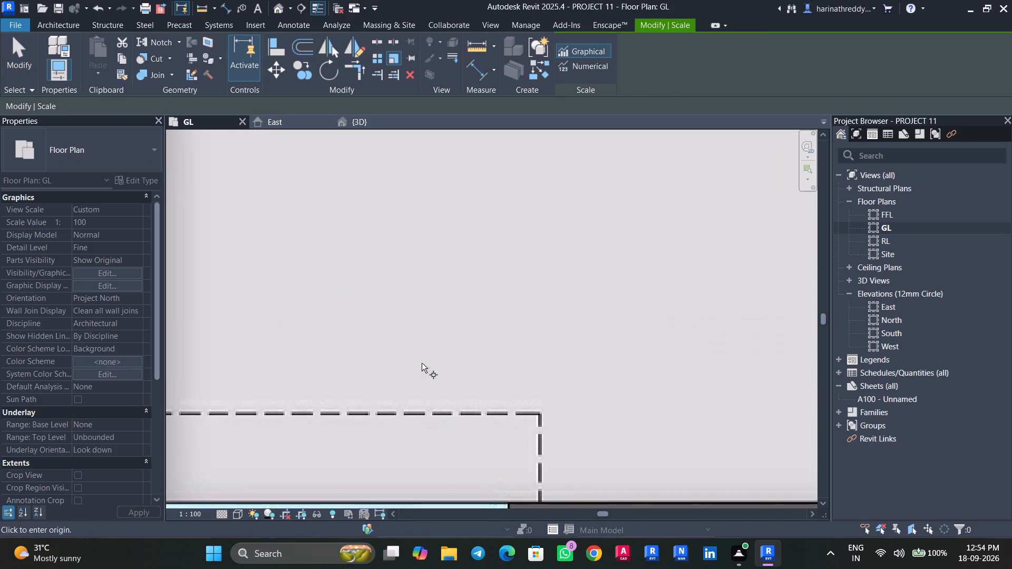
pyautogui.moveTo(422, 363); pyautogui.dragTo(171, 139, button='middle')
pyautogui.scroll(1, 338, 297)
pyautogui.scroll(-1, 338, 297)
pyautogui.scroll(7, 338, 297)
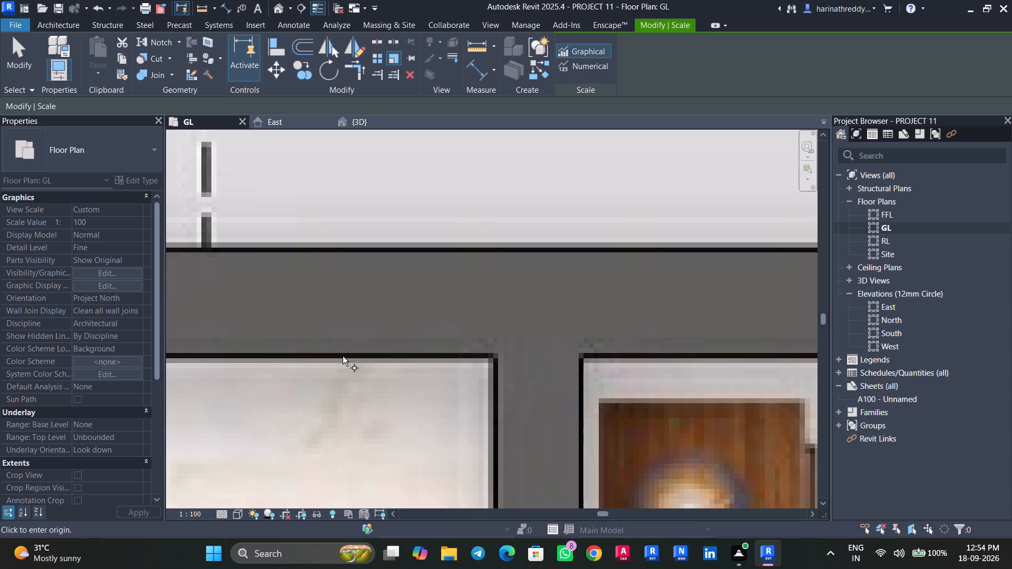
pyautogui.scroll(8, 343, 356)
pyautogui.click(340, 361)
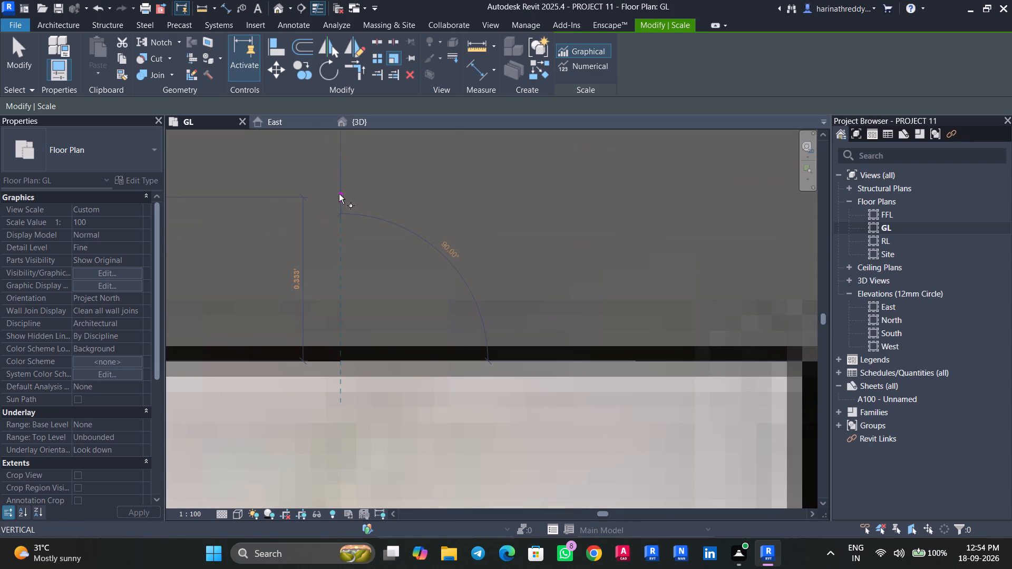
pyautogui.moveTo(339, 194); pyautogui.dragTo(334, 345, button='middle')
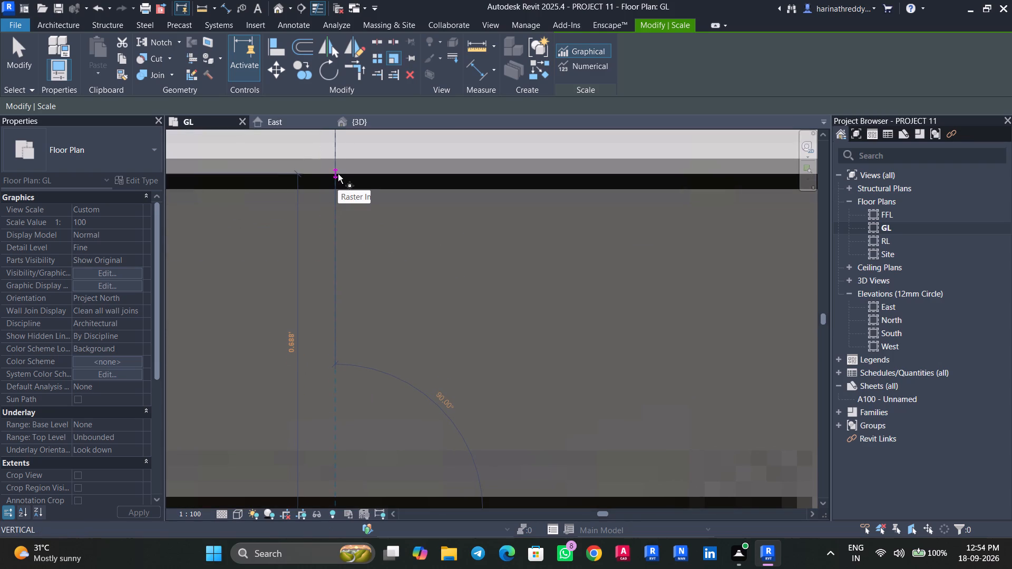
pyautogui.press('Escape')
# Measure the thickness of the partition between Drawing and Bed Room-1 on the plan image with the graphical Scale tool.
pyautogui.scroll(-6, 341, 185)
pyautogui.moveTo(441, 340); pyautogui.dragTo(324, 272, button='middle')
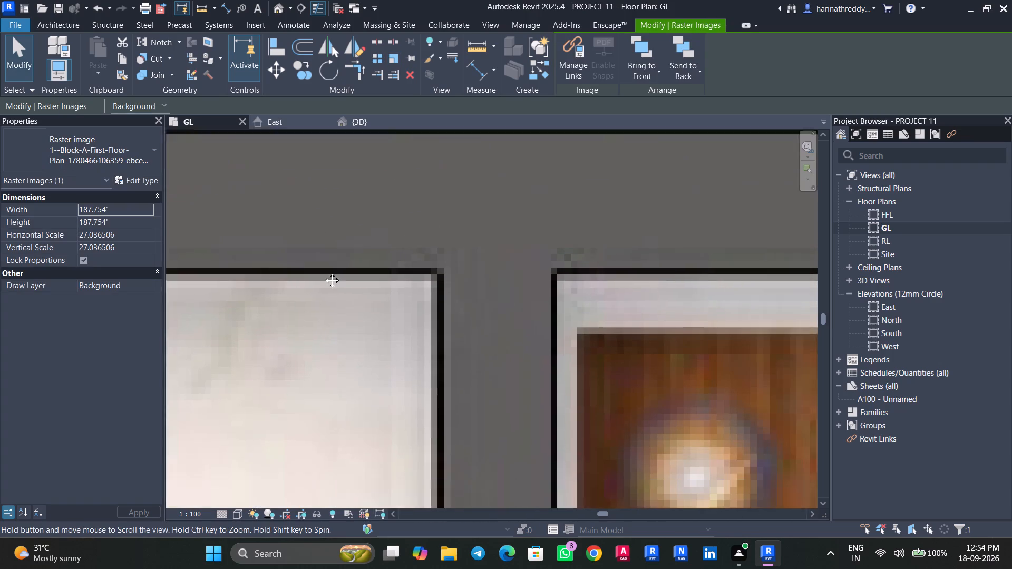
pyautogui.moveTo(324, 272); pyautogui.dragTo(282, 241, button='middle')
pyautogui.doubleClick(388, 54)
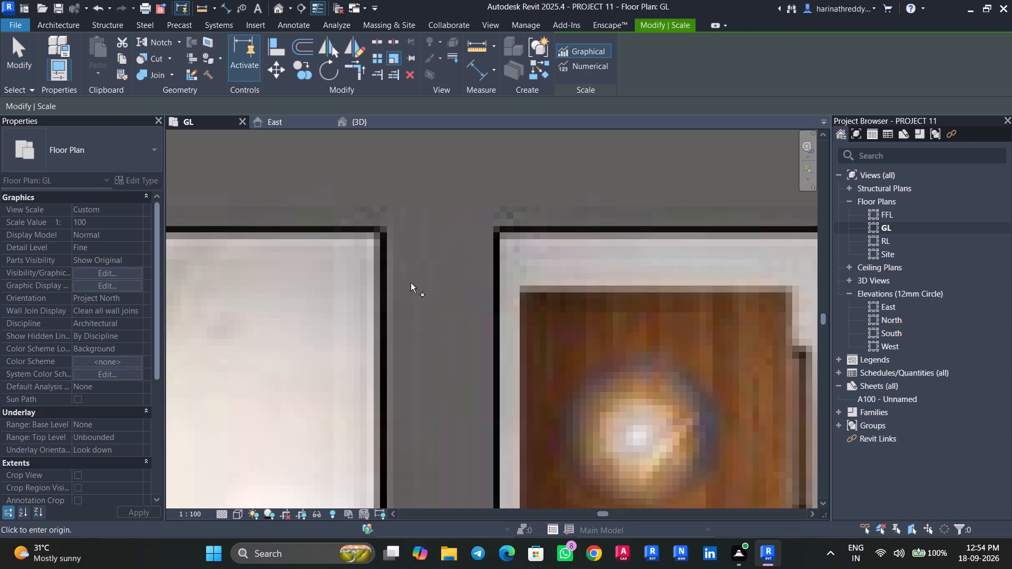
pyautogui.scroll(5, 400, 305)
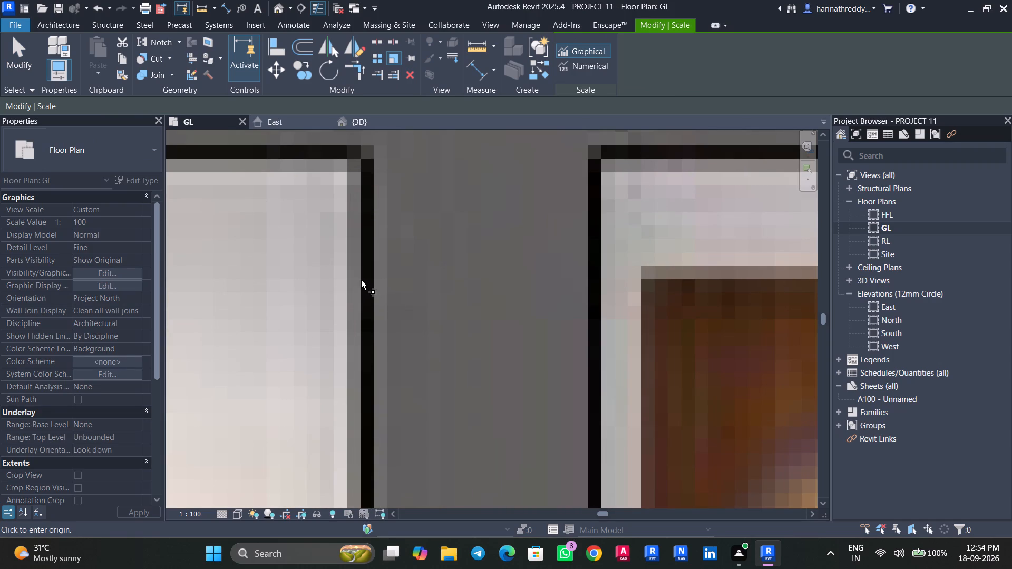
pyautogui.click(361, 280)
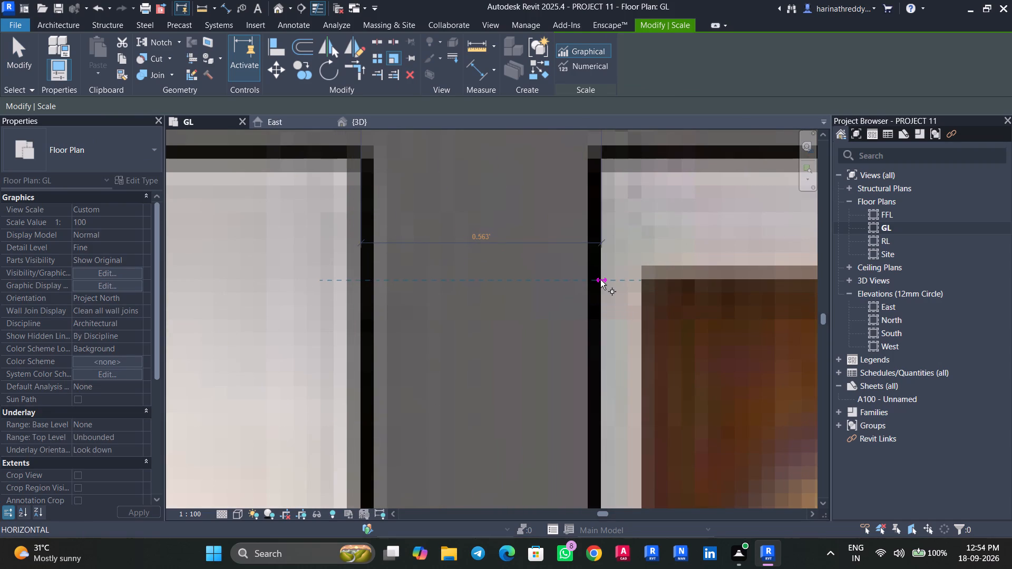
pyautogui.press('Escape')
pyautogui.scroll(-9, 593, 275)
pyautogui.scroll(1, 588, 274)
pyautogui.scroll(-3, 588, 274)
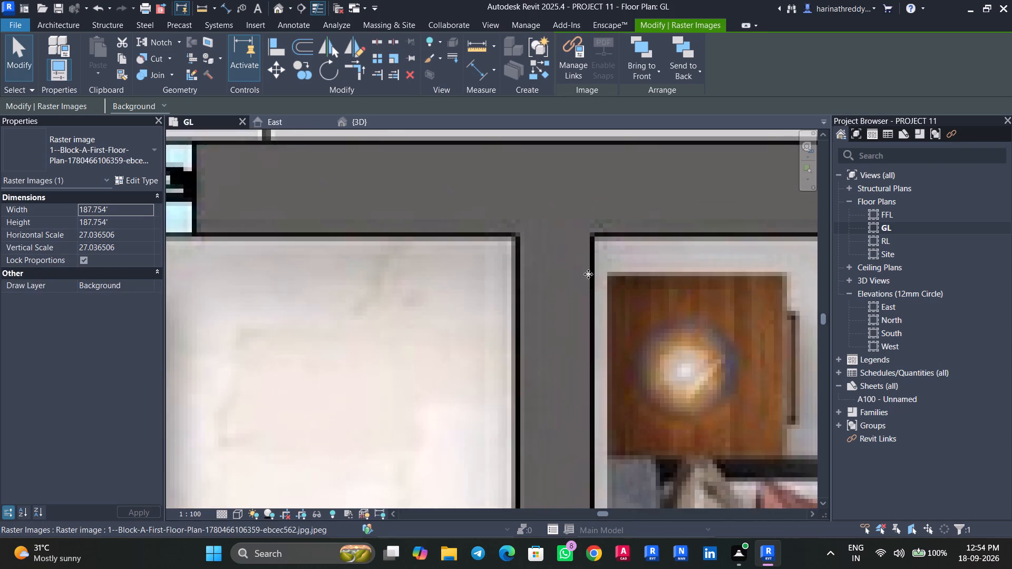
pyautogui.scroll(-16, 588, 274)
pyautogui.scroll(1, 585, 276)
pyautogui.scroll(-1, 585, 276)
pyautogui.moveTo(585, 276); pyautogui.dragTo(482, 272, button='middle')
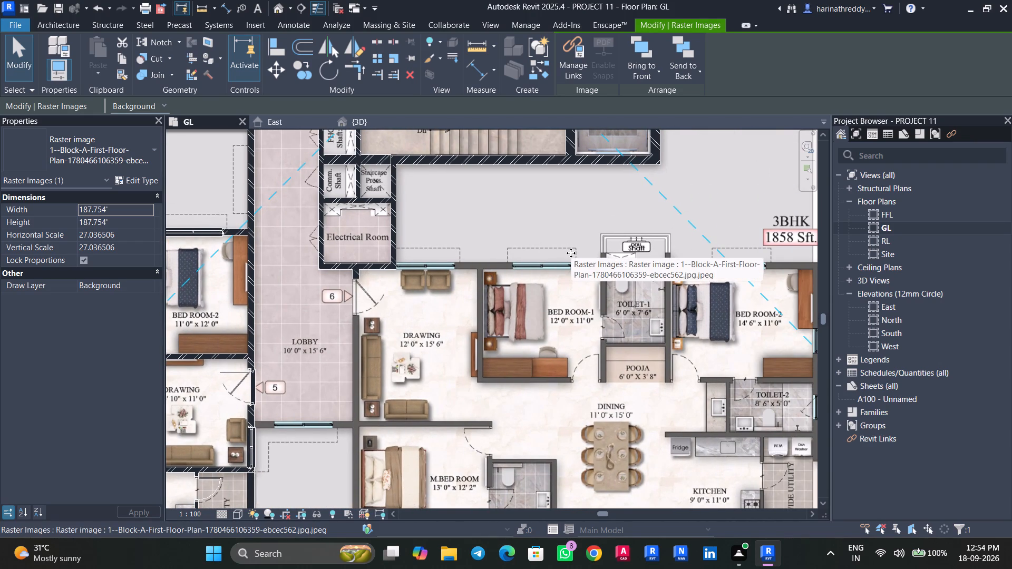
pyautogui.press('Escape')
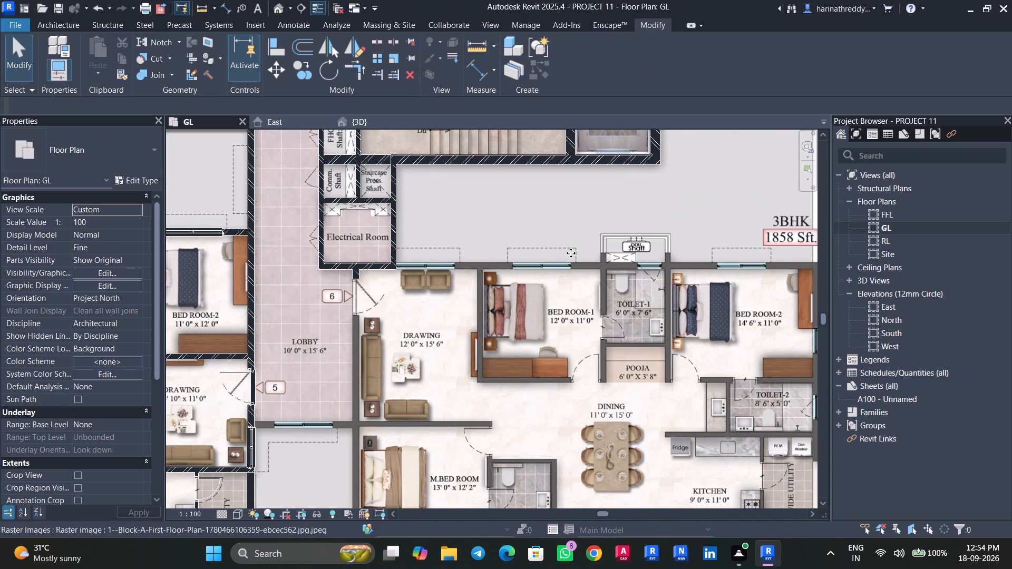
# Remeasure the thickness of the window wall above Drawing on the plan image with the graphical Scale tool.
pyautogui.write('WA')
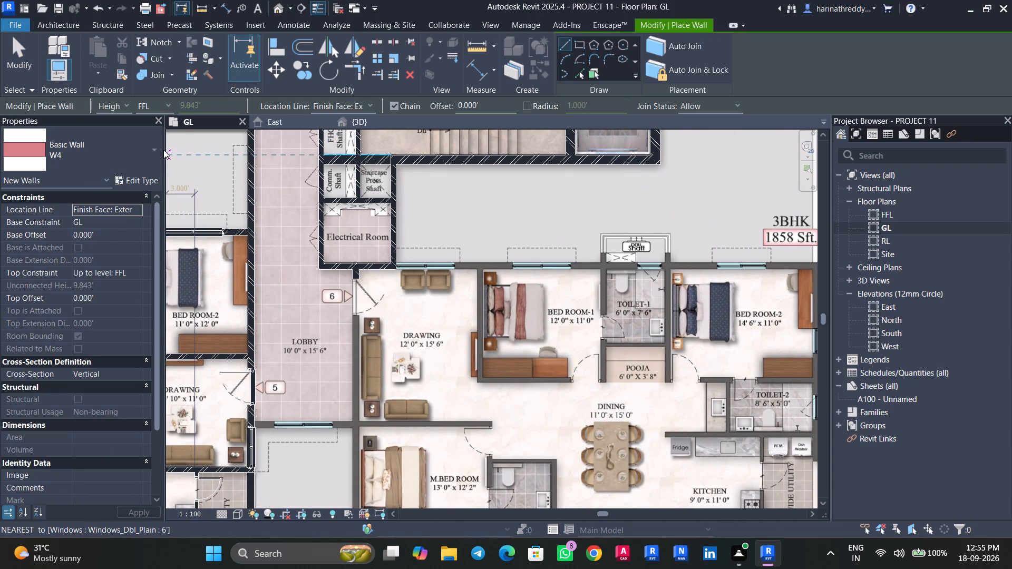
pyautogui.press('Escape')
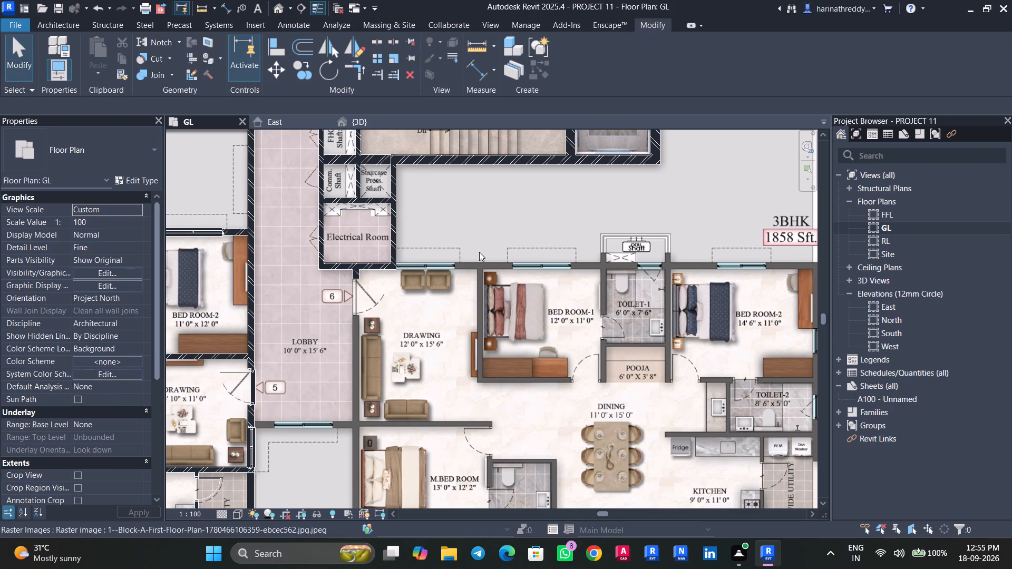
pyautogui.click(479, 252)
pyautogui.click(388, 57)
pyautogui.scroll(14, 479, 261)
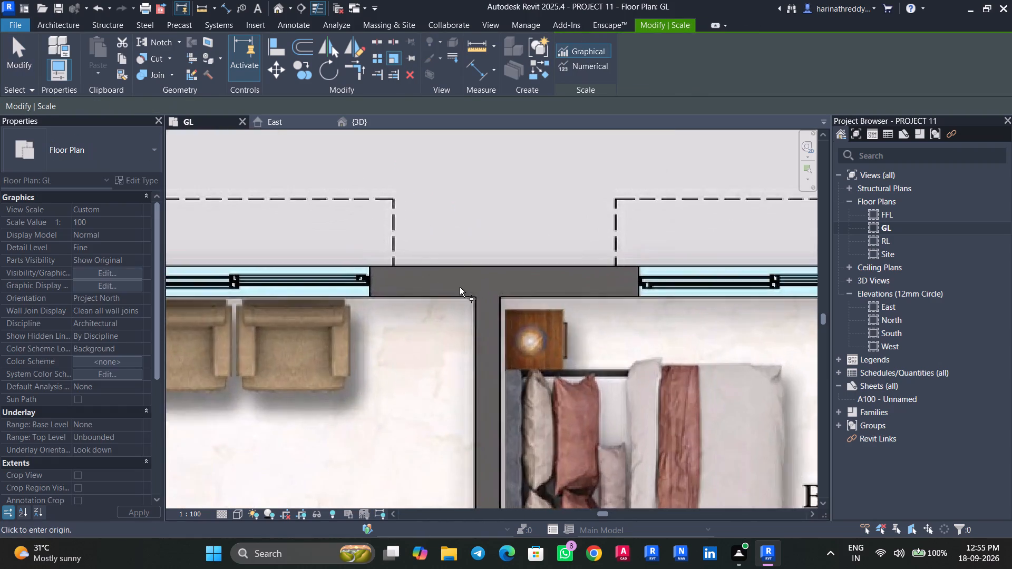
pyautogui.scroll(3, 460, 287)
pyautogui.scroll(7, 377, 307)
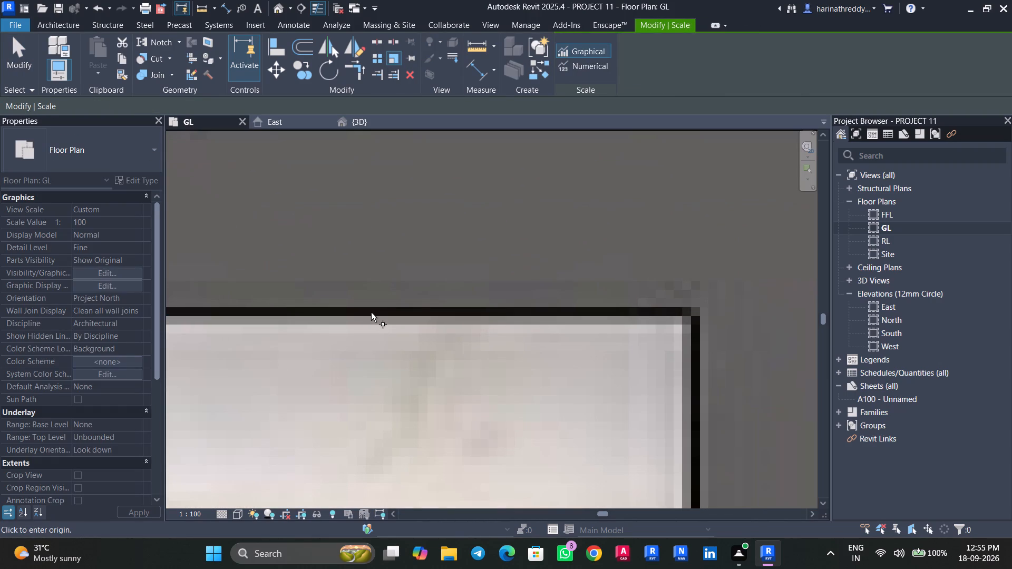
pyautogui.click(371, 316)
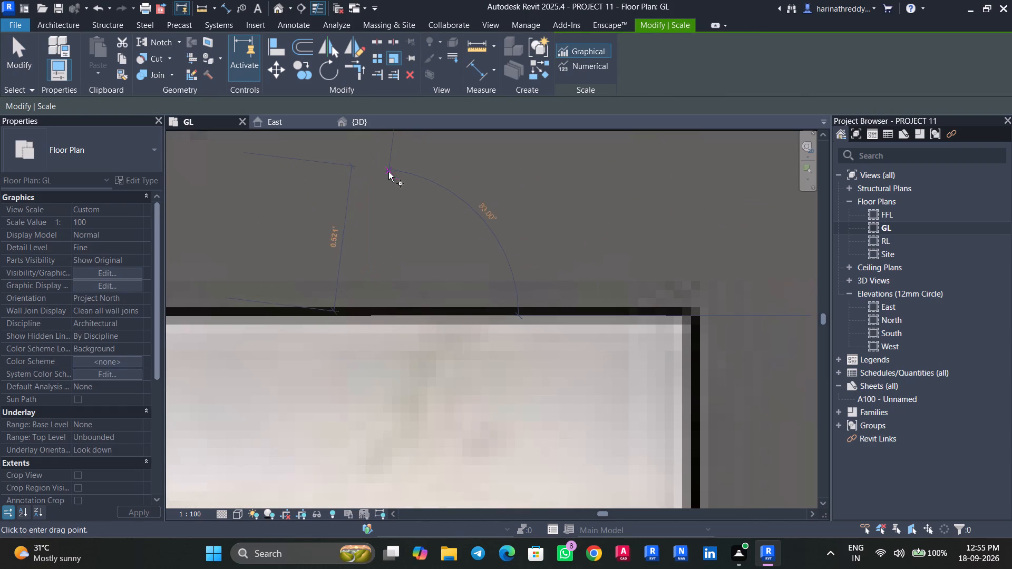
pyautogui.moveTo(372, 159); pyautogui.dragTo(373, 224, button='middle')
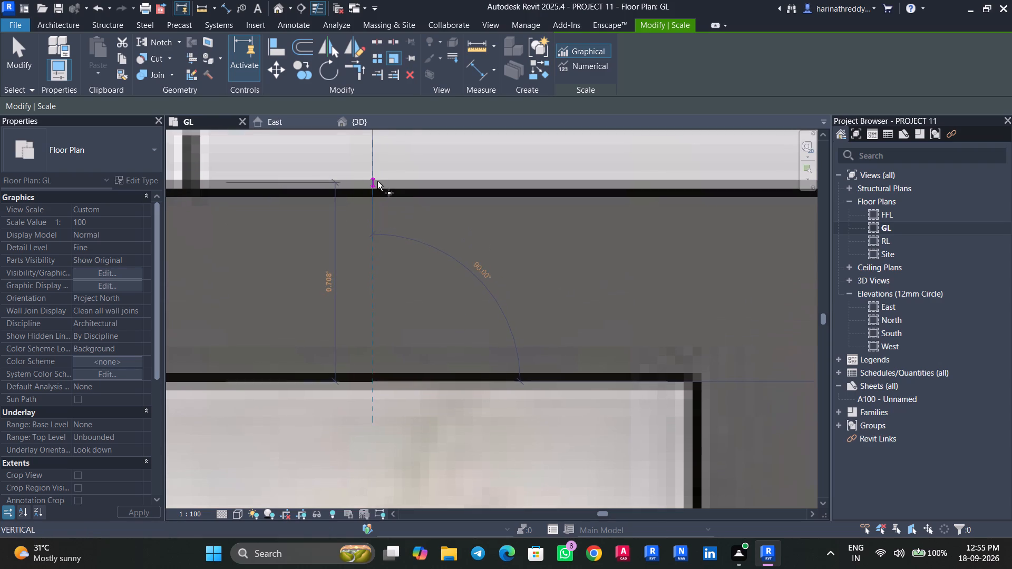
pyautogui.press('Escape')
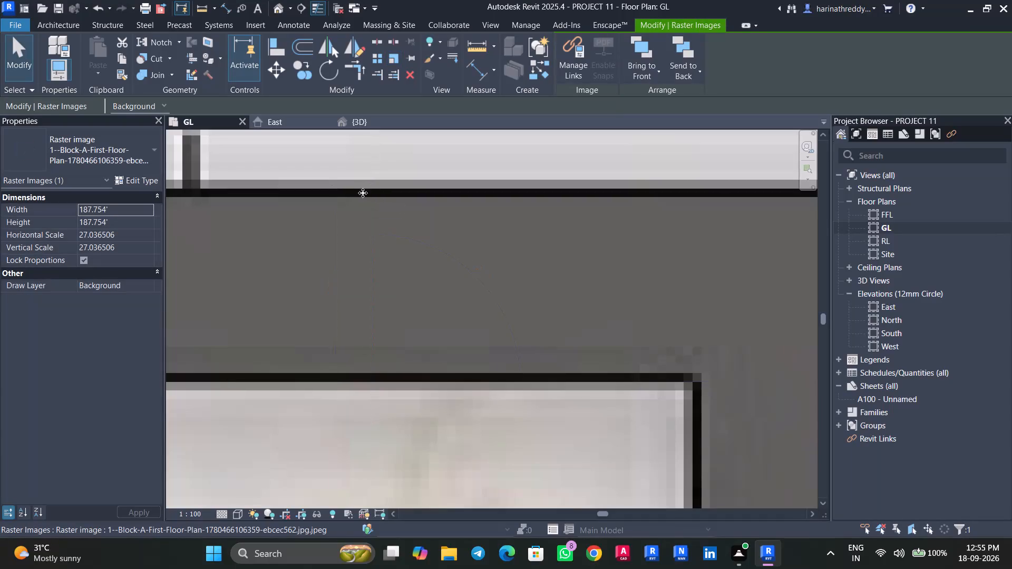
# Remeasure the thickness of the partition between Drawing and Bed Room-1 on the plan image with the graphical Scale tool.
pyautogui.click(395, 59)
pyautogui.moveTo(590, 406); pyautogui.dragTo(460, 226, button='middle')
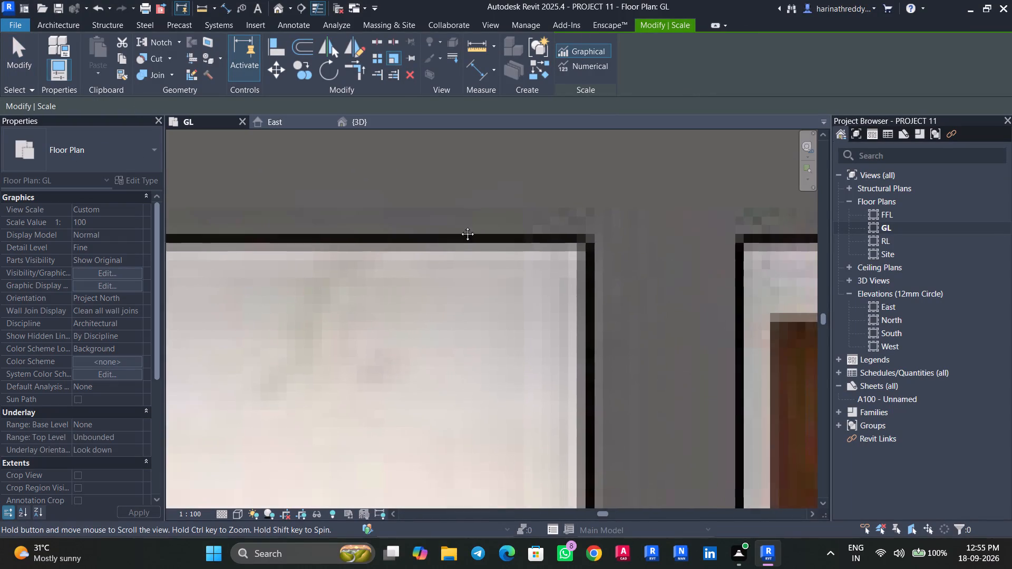
pyautogui.moveTo(460, 226); pyautogui.dragTo(456, 217, button='middle')
pyautogui.scroll(7, 544, 271)
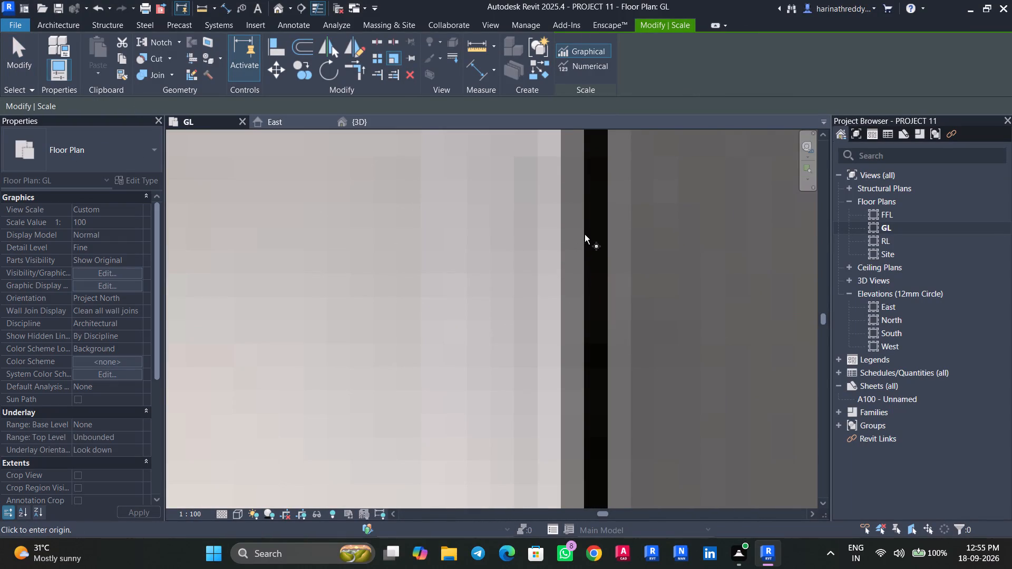
pyautogui.click(585, 234)
pyautogui.moveTo(685, 221); pyautogui.dragTo(382, 249, button='middle')
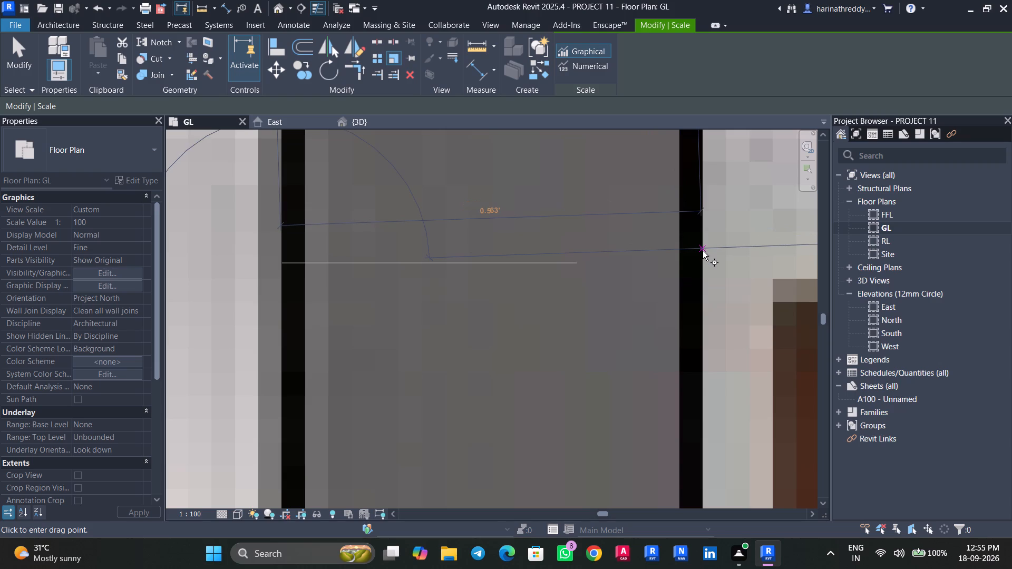
pyautogui.press('Escape')
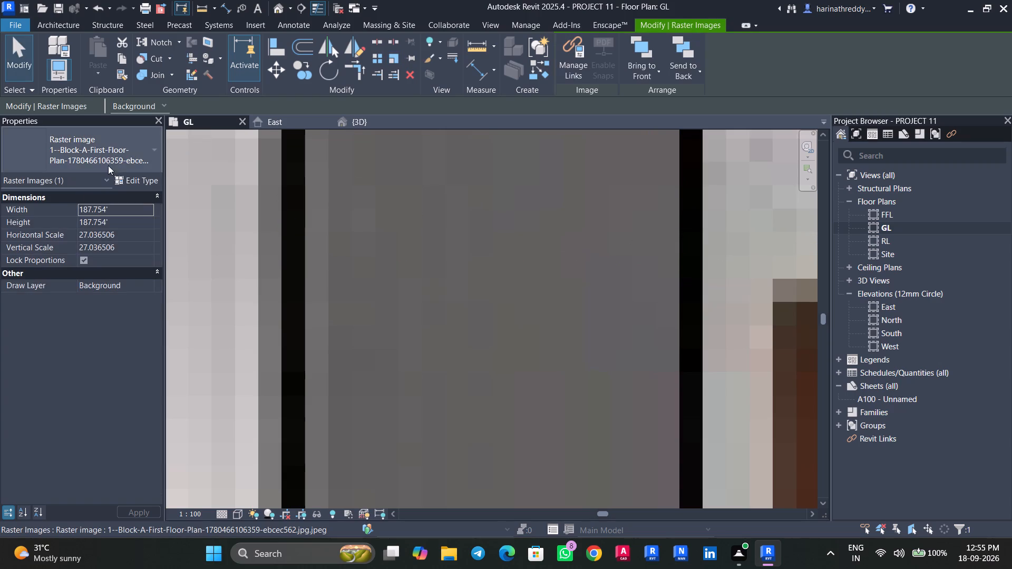
pyautogui.press('Escape')
# Start the Wall command with Basic Wall type W2 and check the layer thickness in its structure.
pyautogui.write('WA')
pyautogui.click(123, 153)
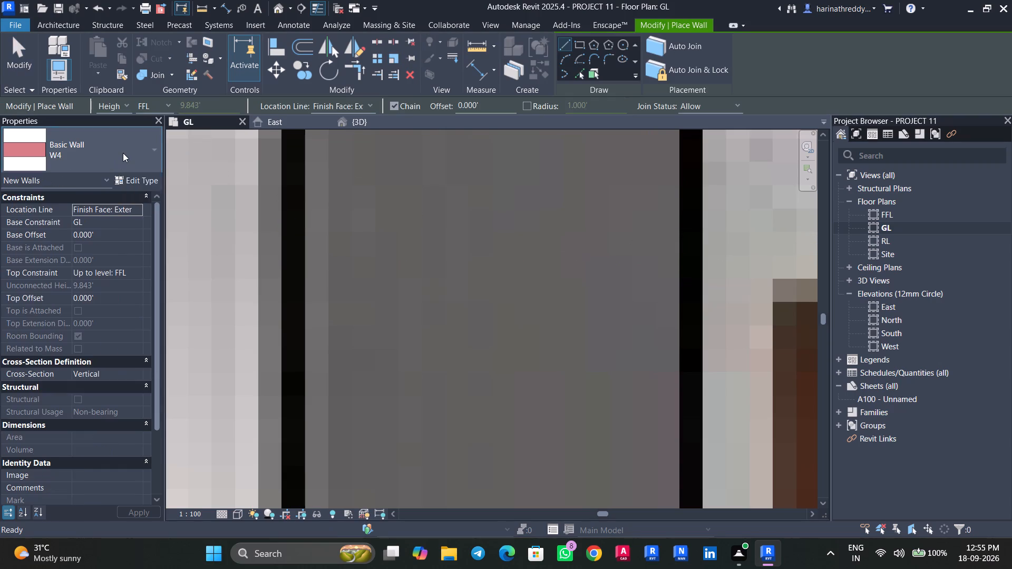
pyautogui.scroll(6, 113, 204)
pyautogui.click(106, 222)
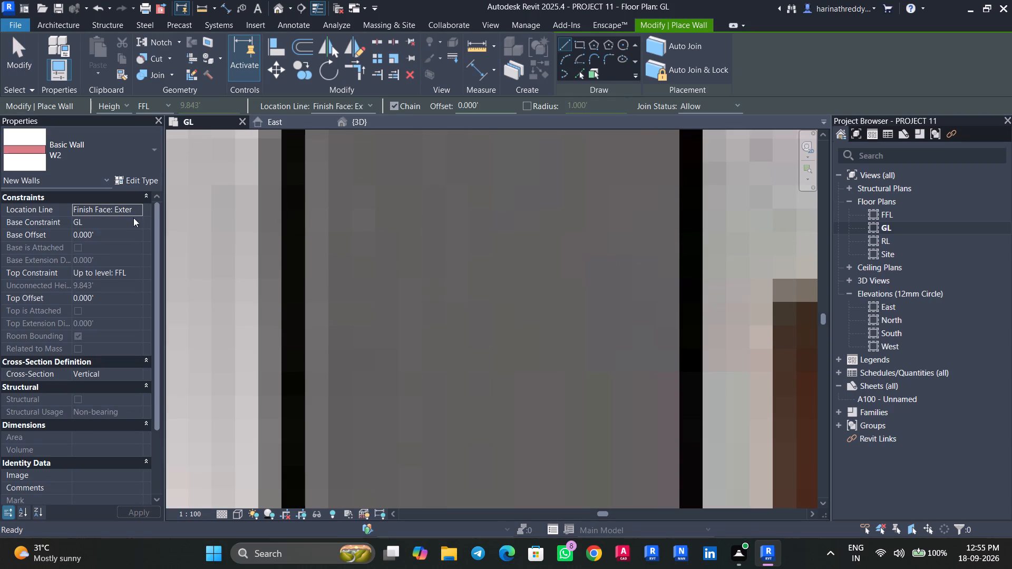
pyautogui.click(141, 178)
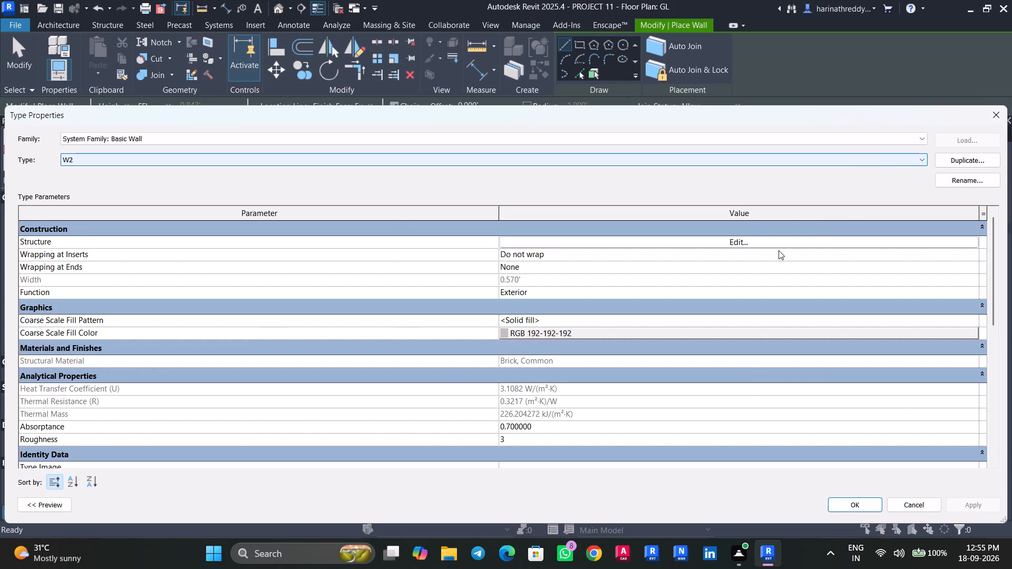
pyautogui.click(777, 243)
pyautogui.click(997, 127)
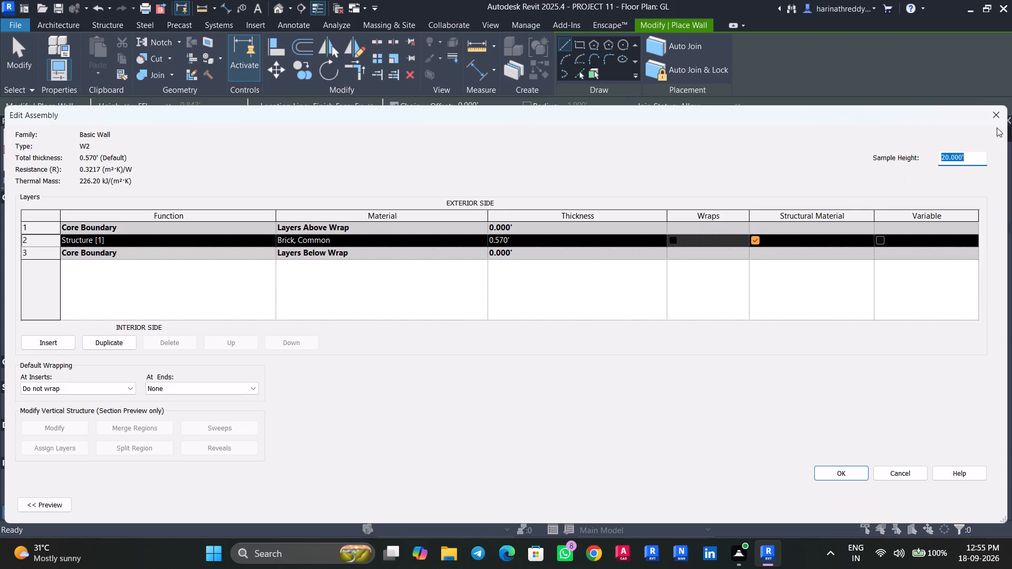
pyautogui.click(993, 118)
pyautogui.click(1003, 114)
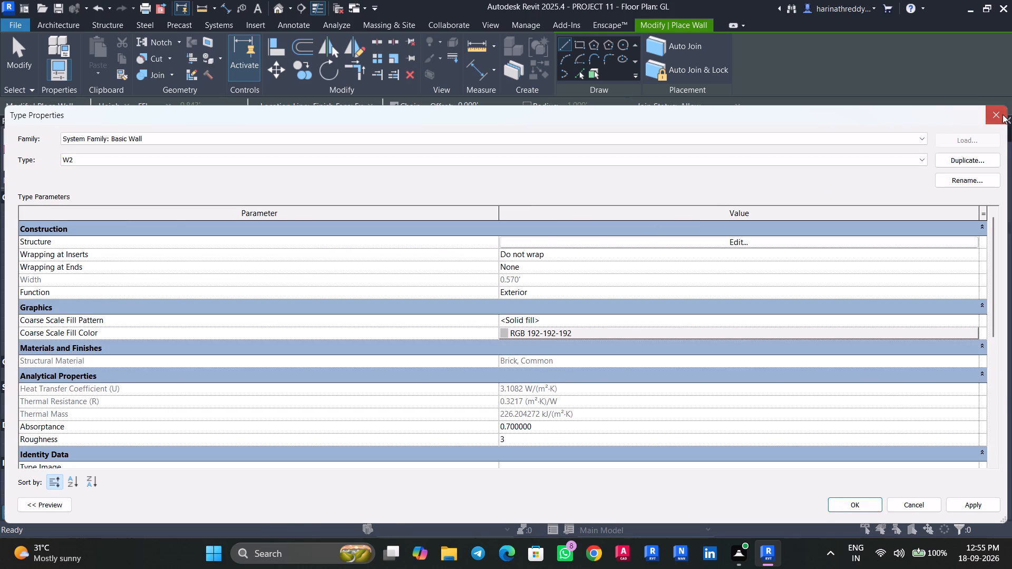
pyautogui.click(148, 172)
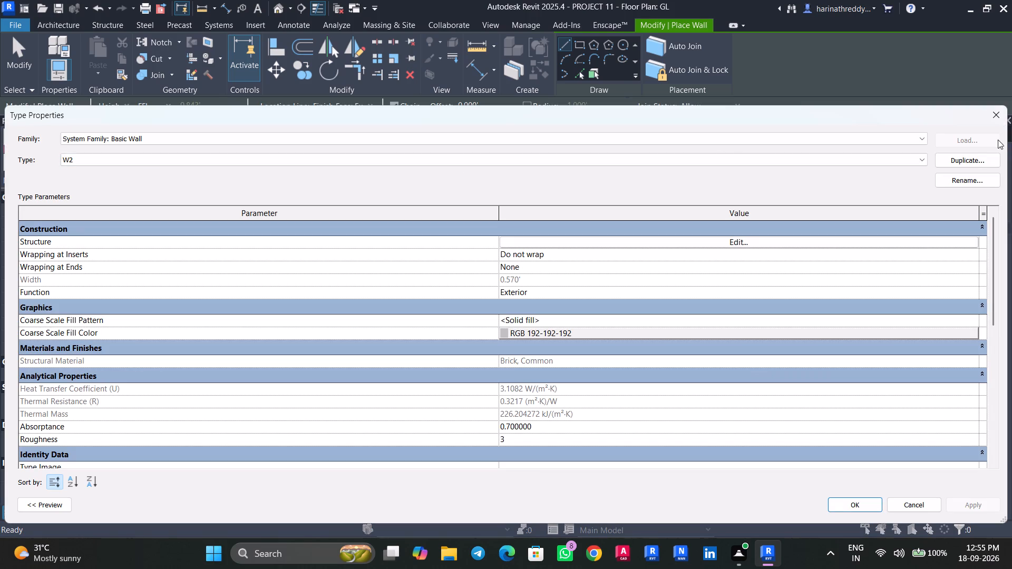
pyautogui.click(987, 122)
# Switch the new wall to type W3 and check the layer thickness in its structure.
pyautogui.click(141, 165)
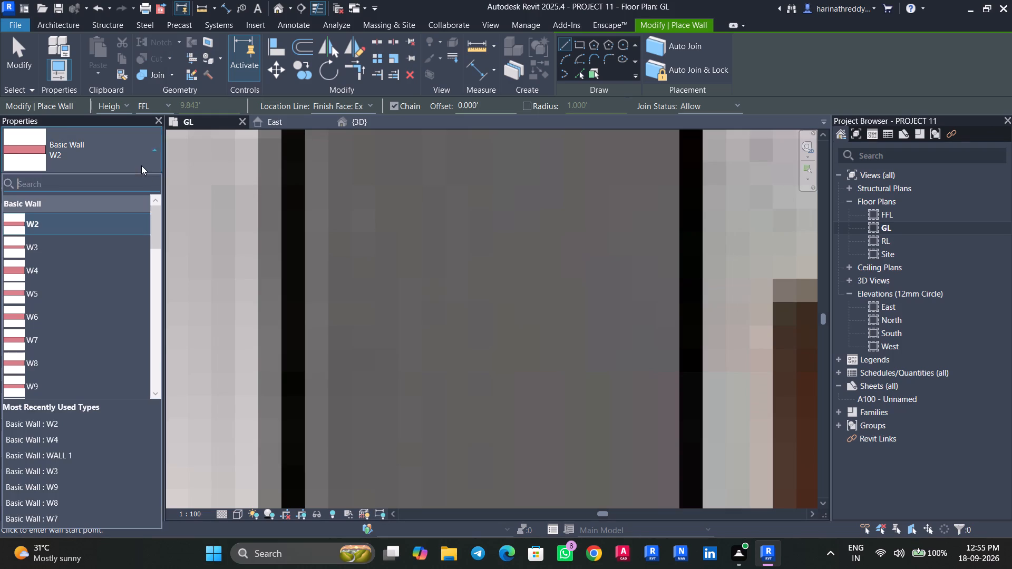
pyautogui.click(120, 243)
pyautogui.click(132, 178)
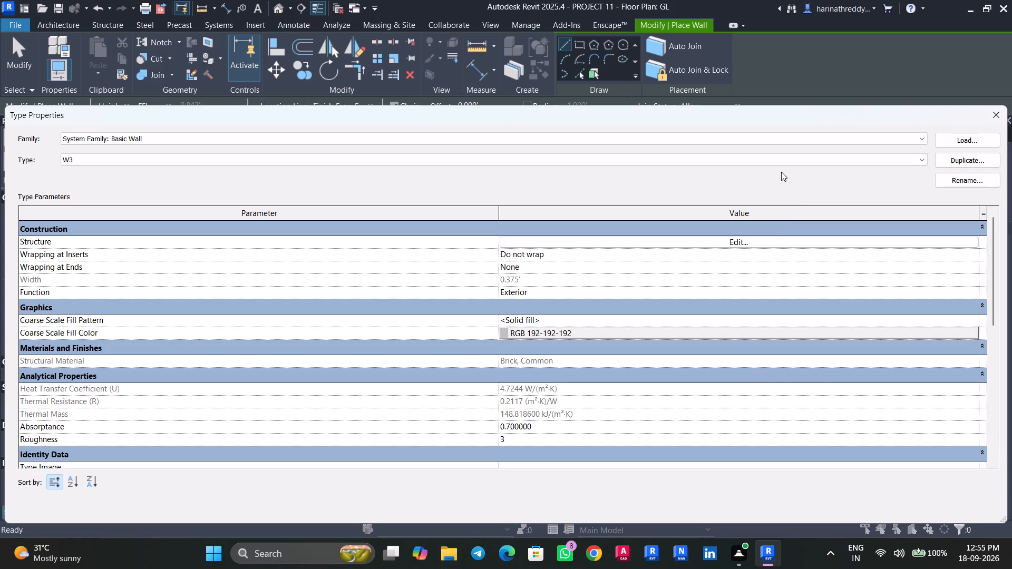
pyautogui.click(771, 243)
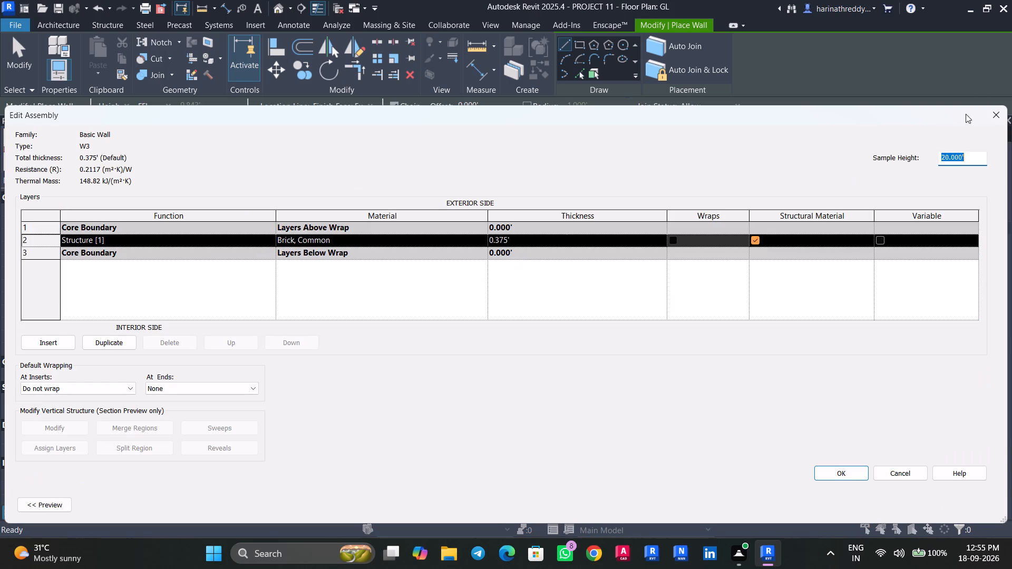
pyautogui.click(1003, 121)
pyautogui.click(992, 119)
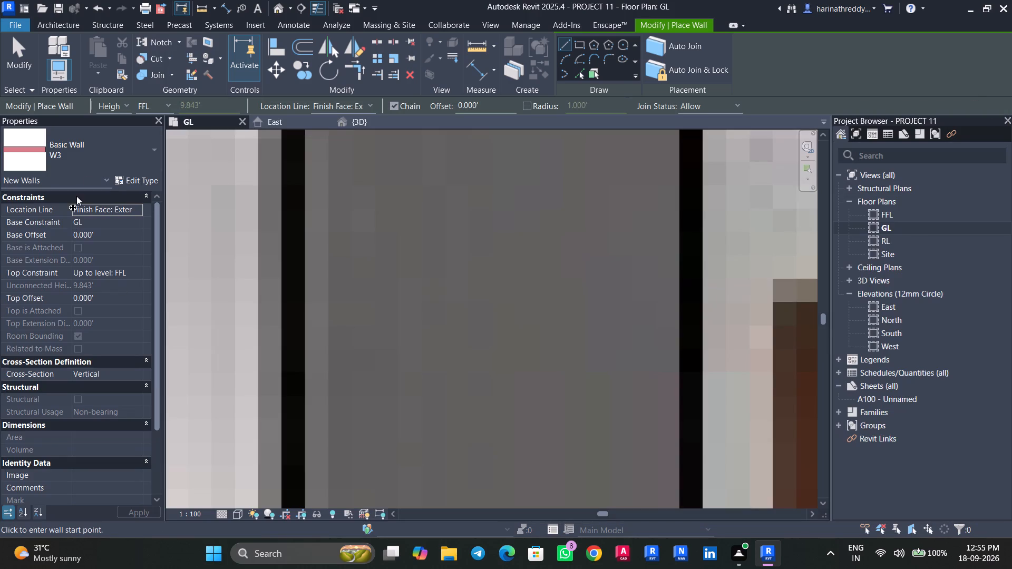
# Switch the new wall to type W4 and check the layer thickness in its structure.
pyautogui.click(93, 162)
pyautogui.click(69, 231)
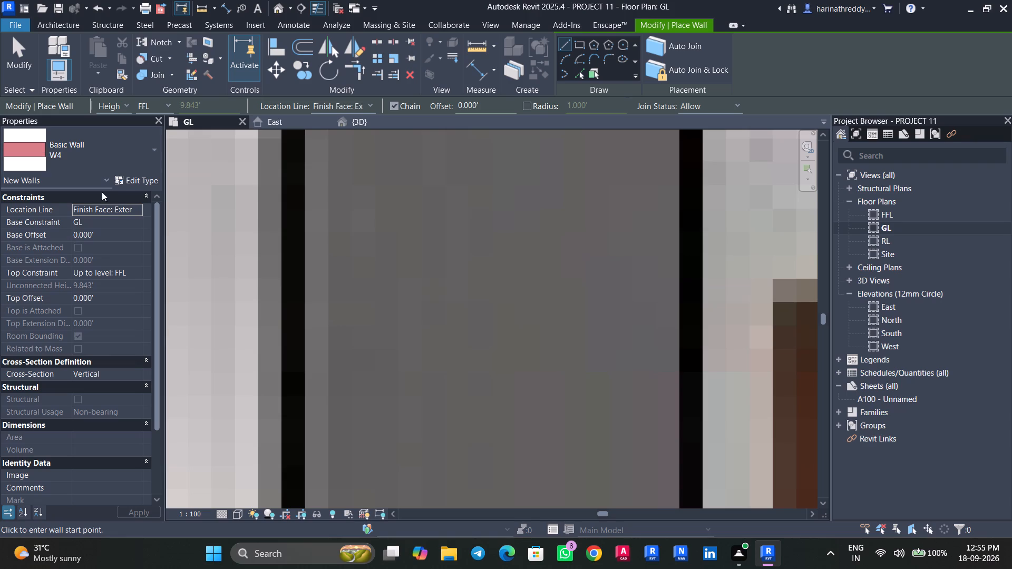
pyautogui.click(137, 183)
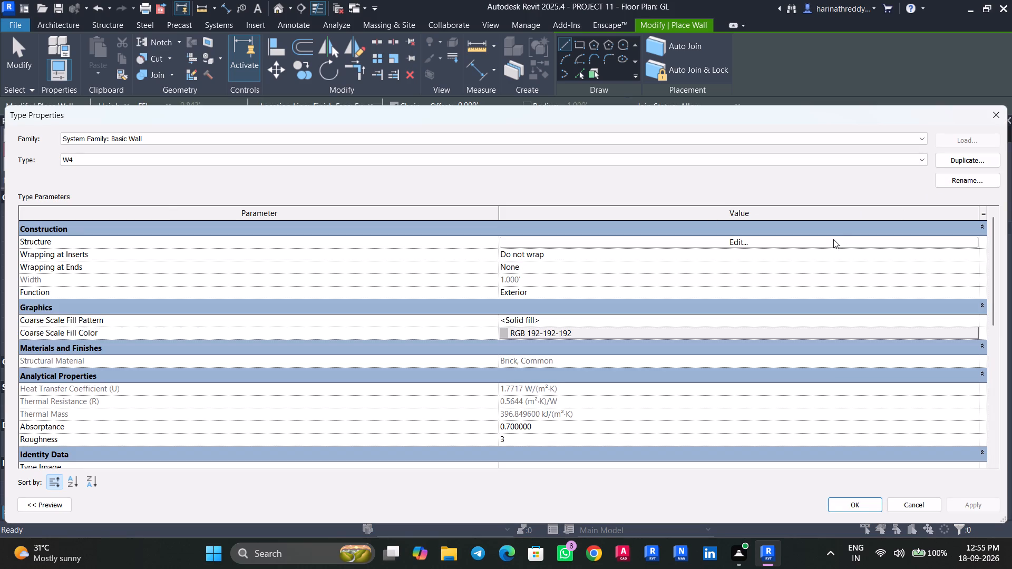
pyautogui.click(833, 239)
pyautogui.click(1001, 113)
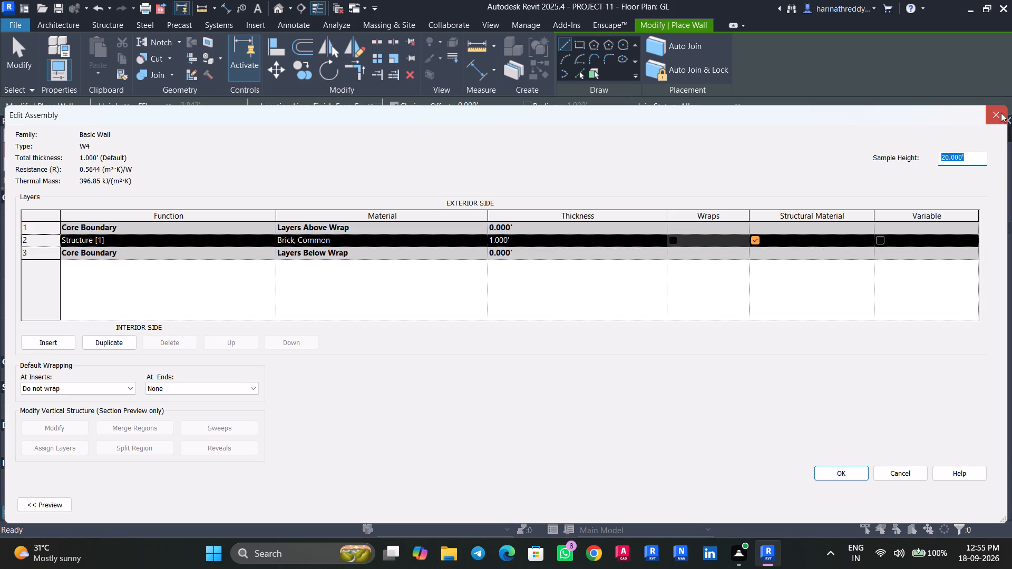
pyautogui.click(996, 121)
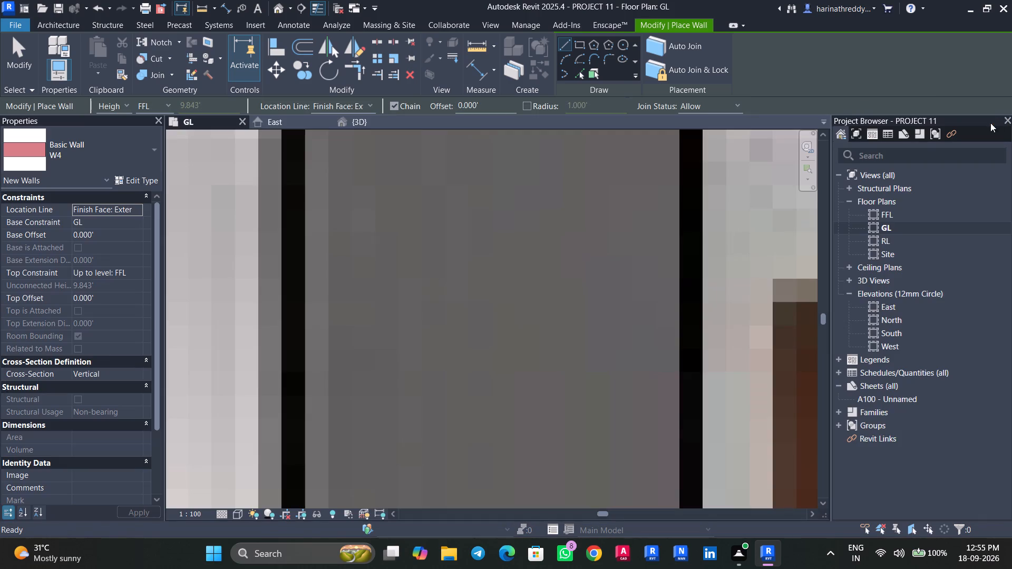
# Switch the new wall to type W5 and check the layer thickness in its structure.
pyautogui.click(133, 153)
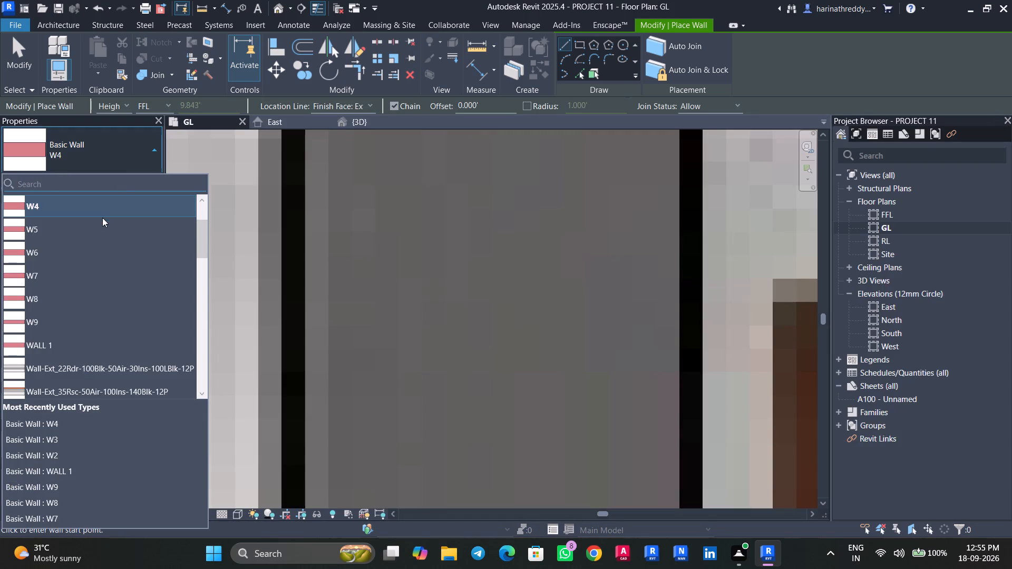
pyautogui.click(99, 227)
pyautogui.click(136, 182)
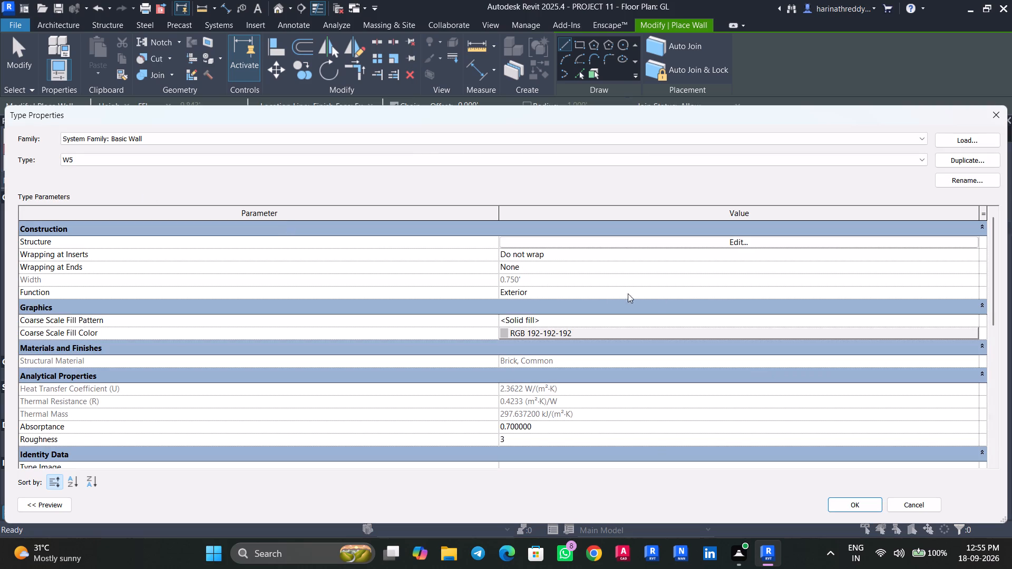
pyautogui.click(736, 239)
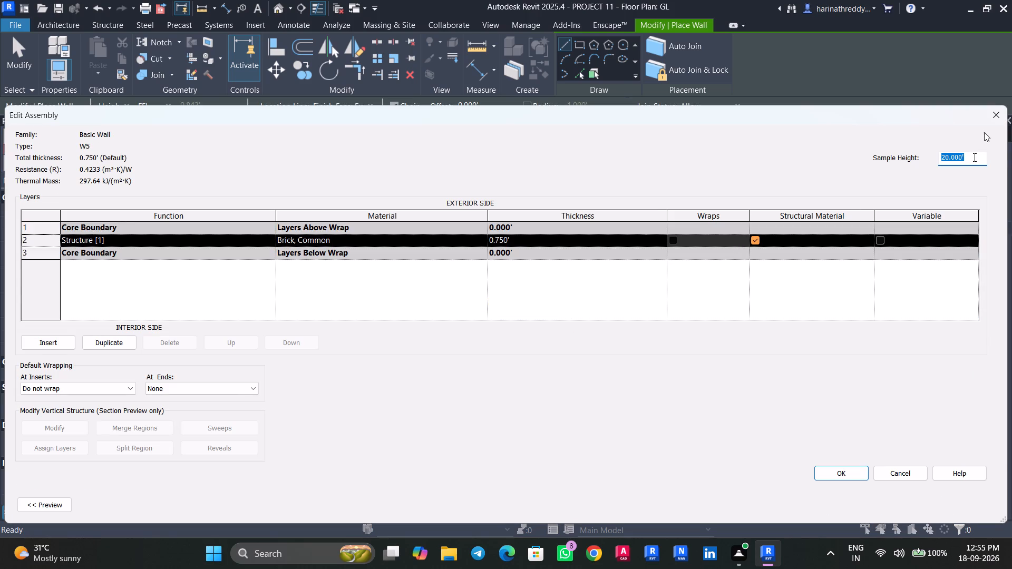
pyautogui.click(989, 121)
pyautogui.click(995, 121)
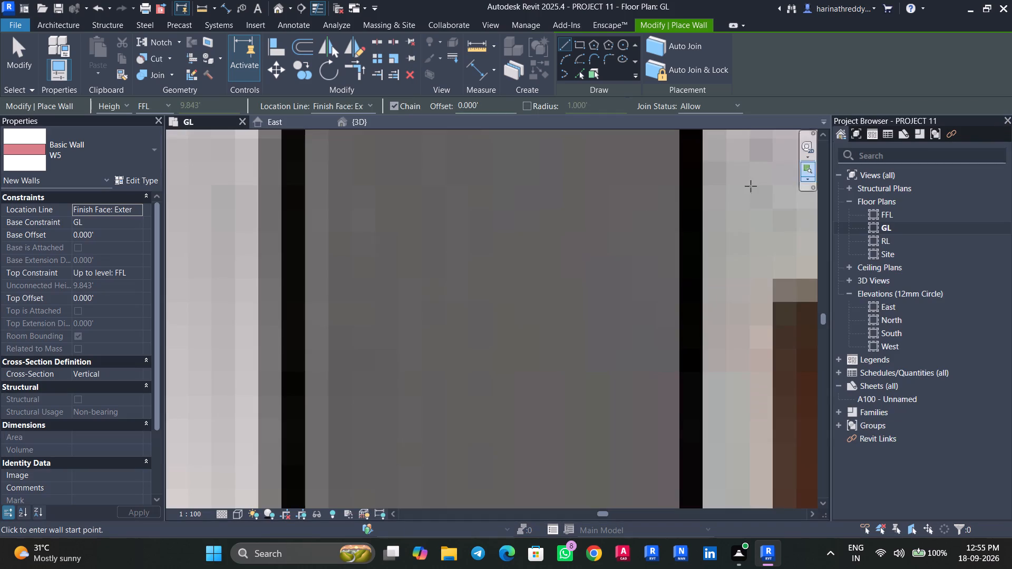
# Switch the new wall to type W6 and check the layer thickness in its structure.
pyautogui.click(106, 159)
pyautogui.click(69, 241)
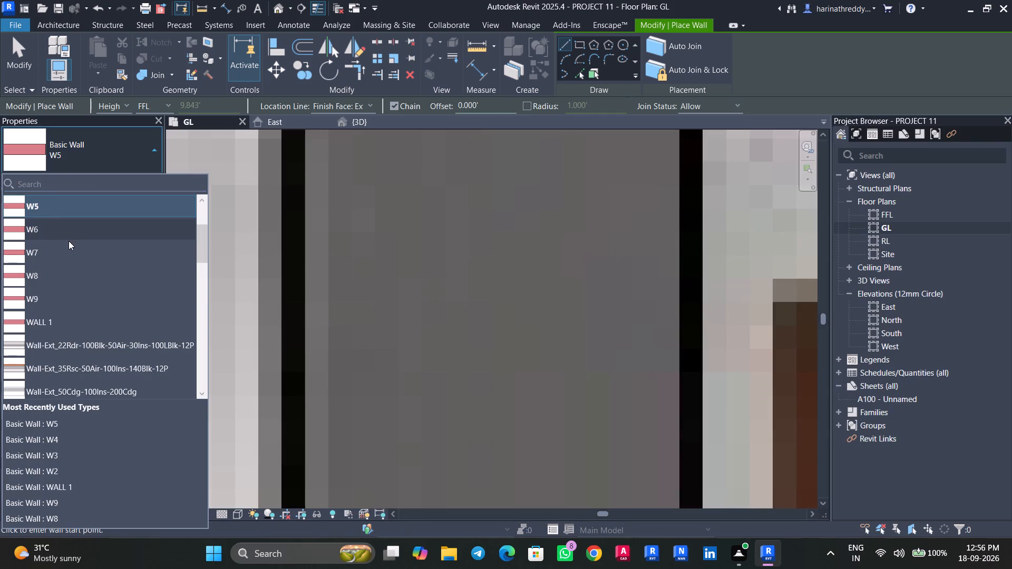
pyautogui.click(122, 150)
pyautogui.click(62, 229)
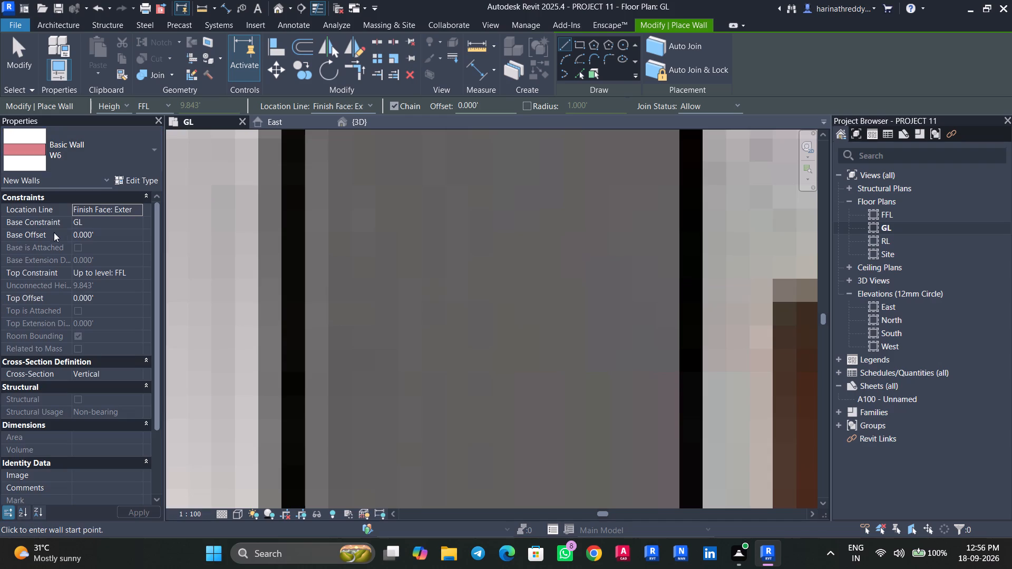
pyautogui.click(132, 179)
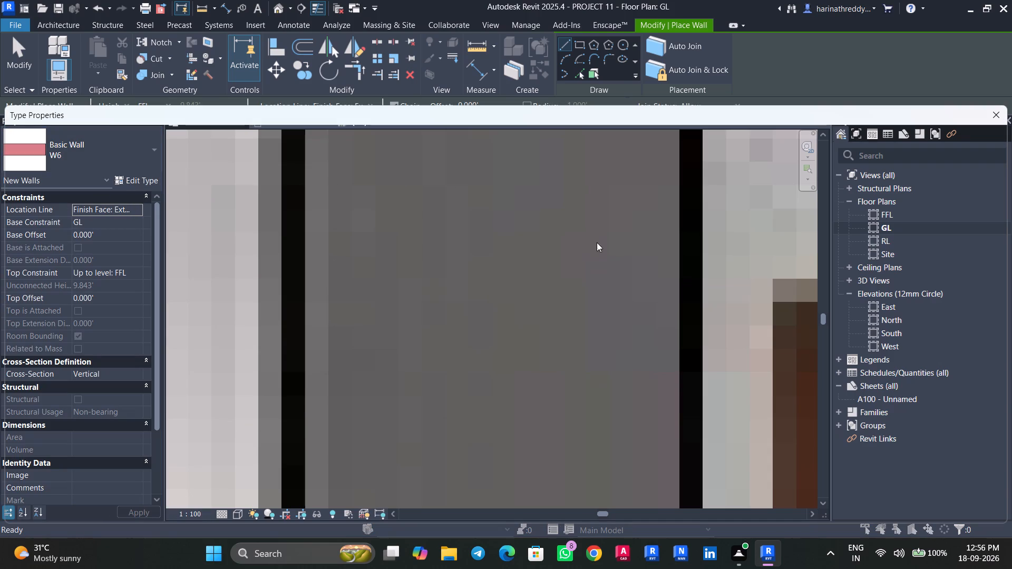
pyautogui.click(597, 242)
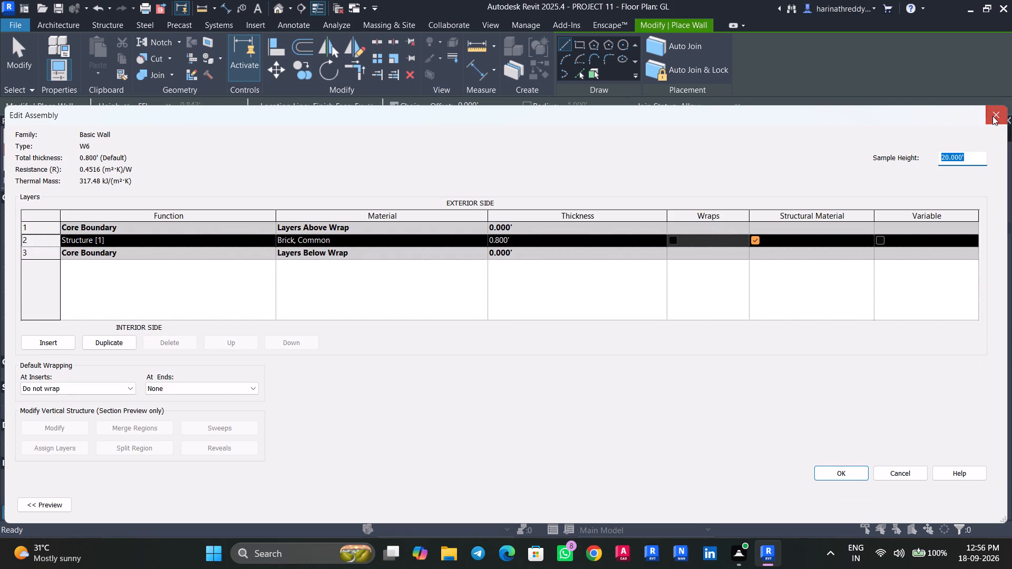
pyautogui.click(992, 116)
pyautogui.click(992, 116)
# Switch the new wall to type W7 and check the layer thickness in its structure.
pyautogui.click(130, 149)
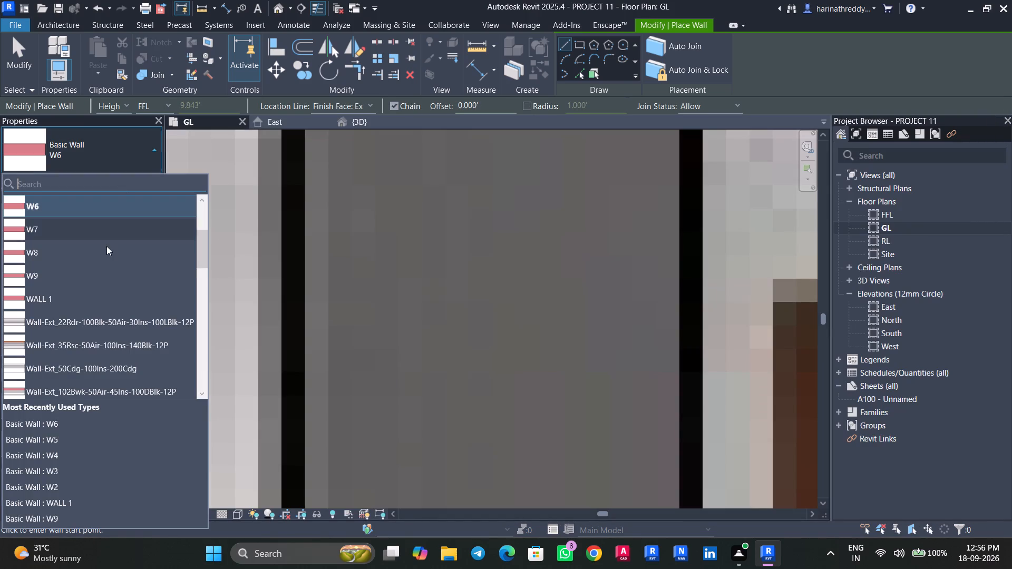
pyautogui.click(106, 225)
pyautogui.click(131, 177)
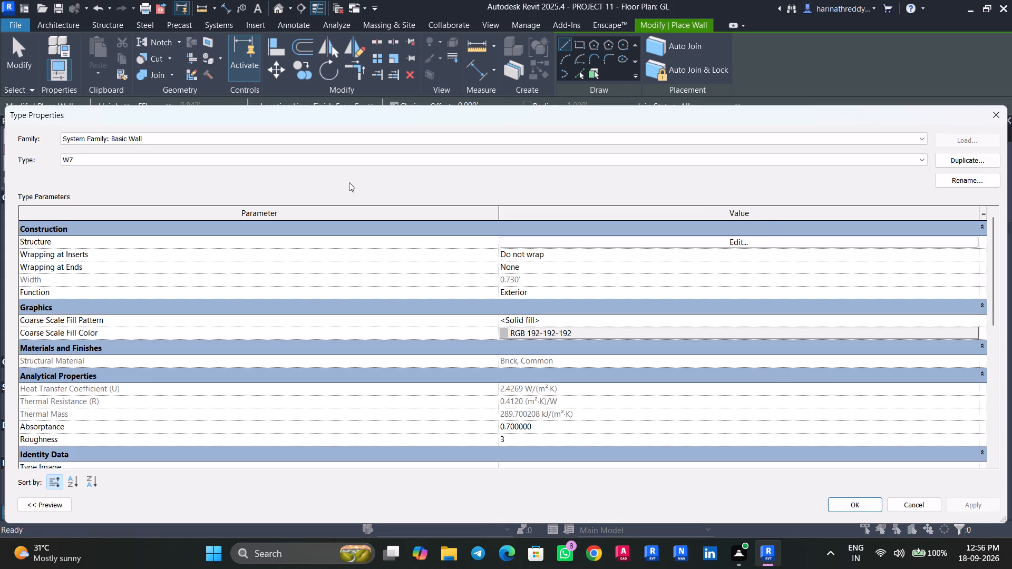
pyautogui.click(765, 239)
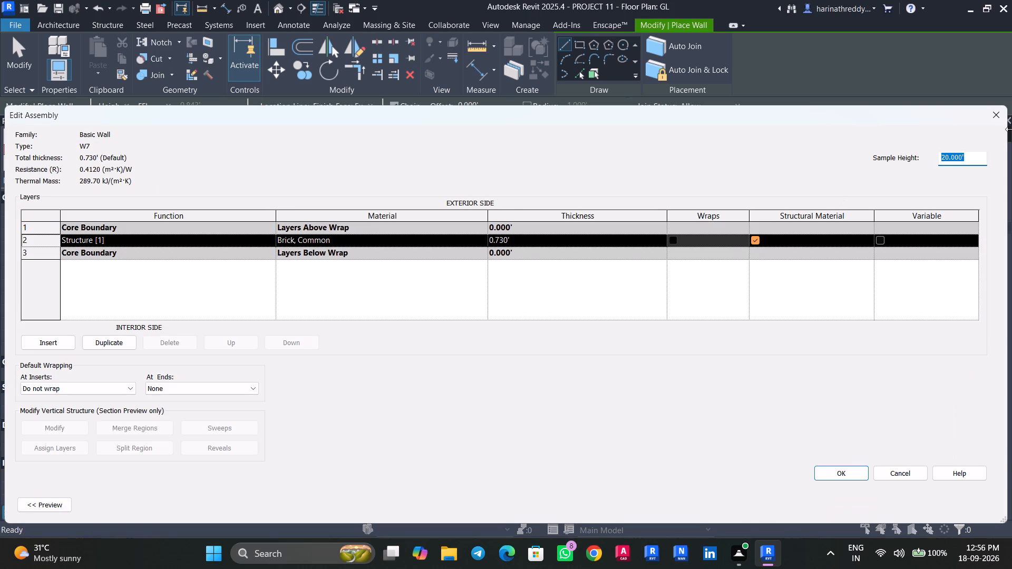
pyautogui.click(996, 122)
pyautogui.click(996, 122)
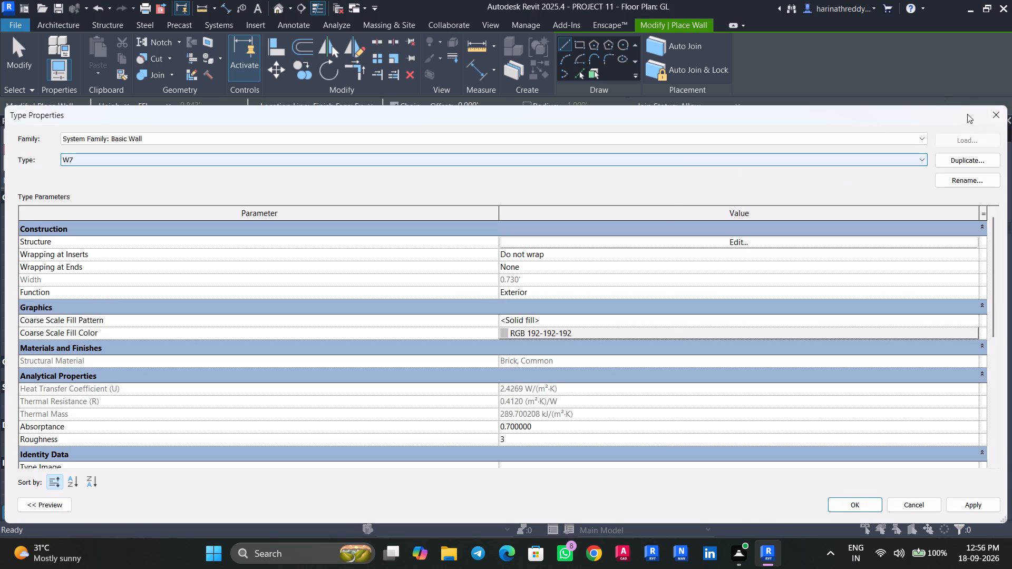
pyautogui.click(995, 112)
# Switch the new wall to type W8 and check the layer thickness in its structure.
pyautogui.click(132, 168)
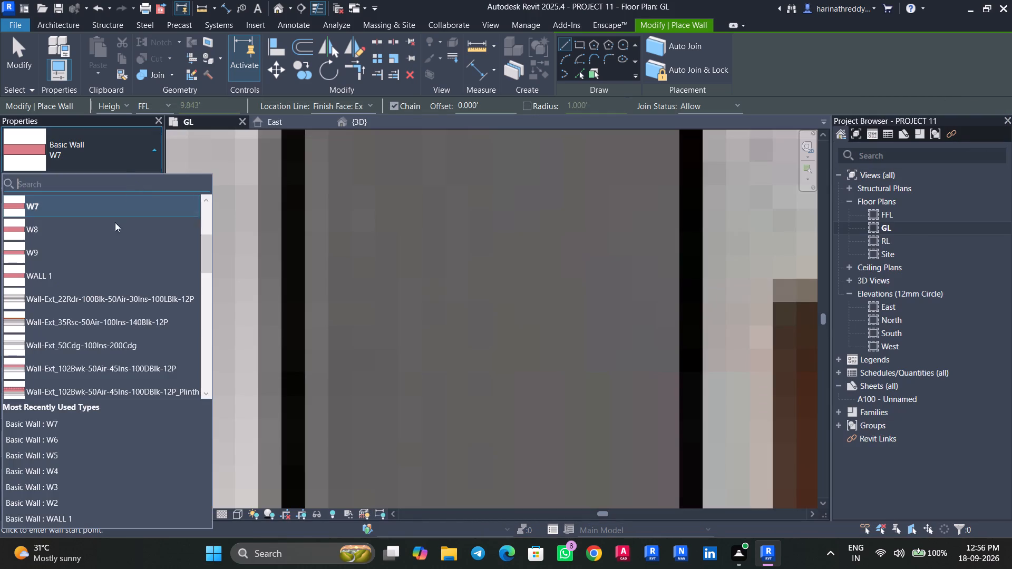
pyautogui.click(102, 234)
pyautogui.click(126, 175)
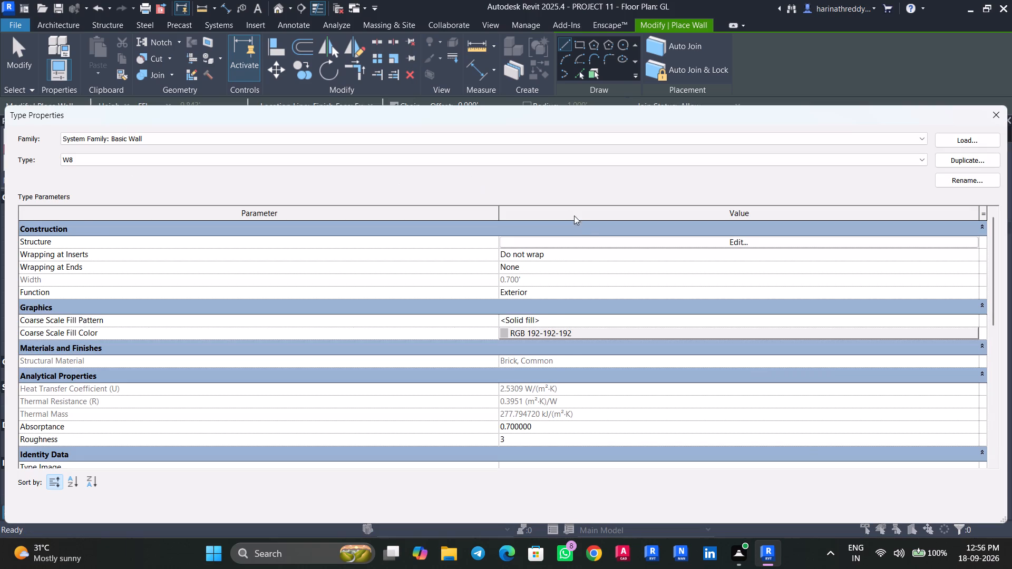
pyautogui.click(587, 234)
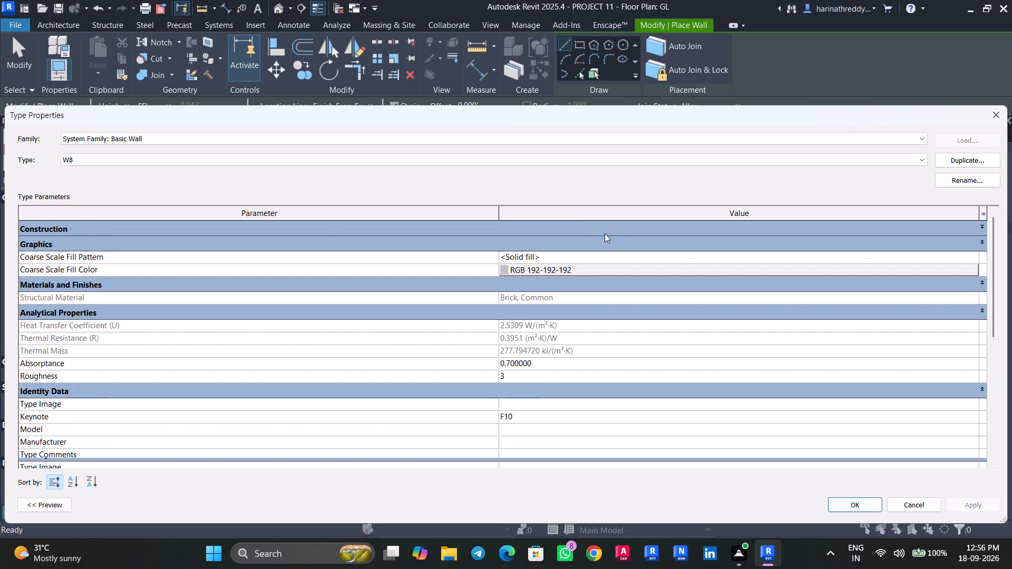
pyautogui.click(618, 225)
pyautogui.click(628, 240)
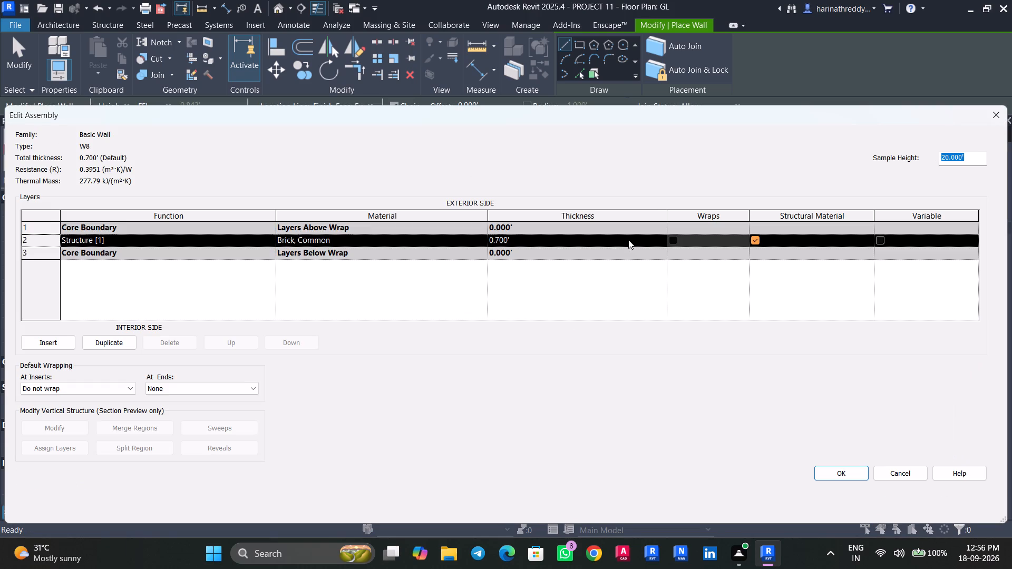
pyautogui.click(985, 118)
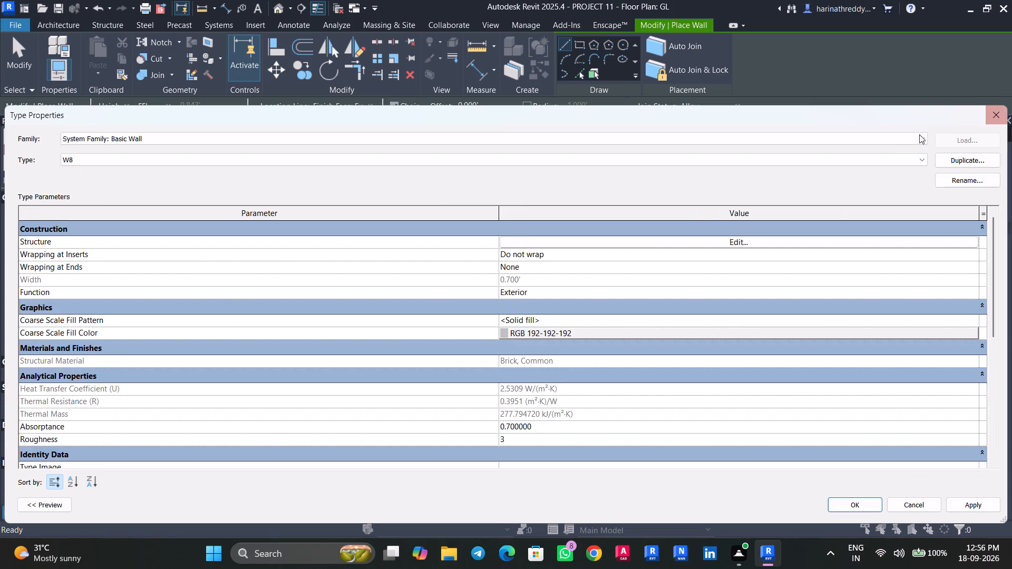
pyautogui.click(1000, 116)
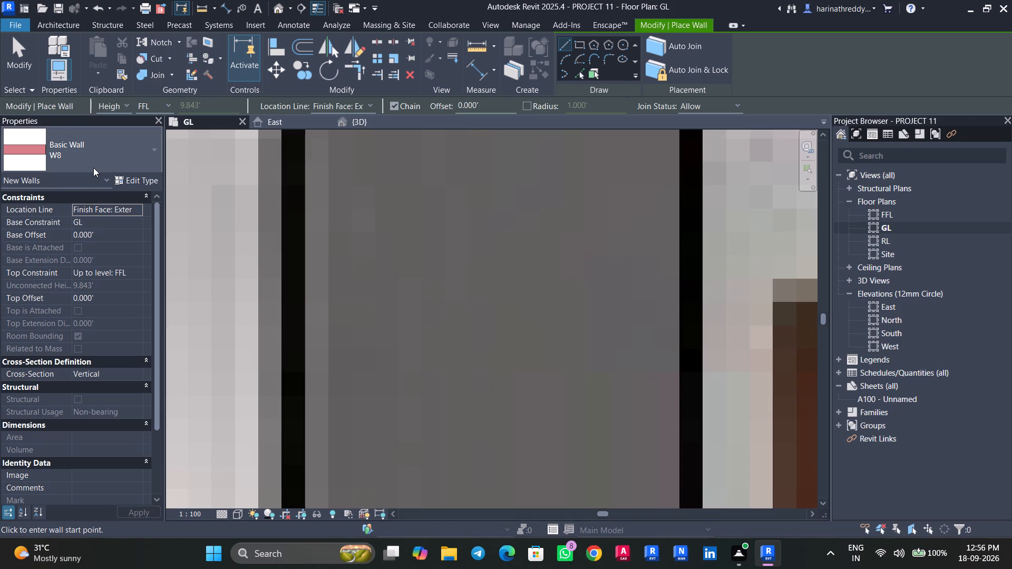
# Switch the new wall to type W9 and check the layer thickness in its structure.
pyautogui.click(93, 168)
pyautogui.click(87, 232)
pyautogui.click(119, 179)
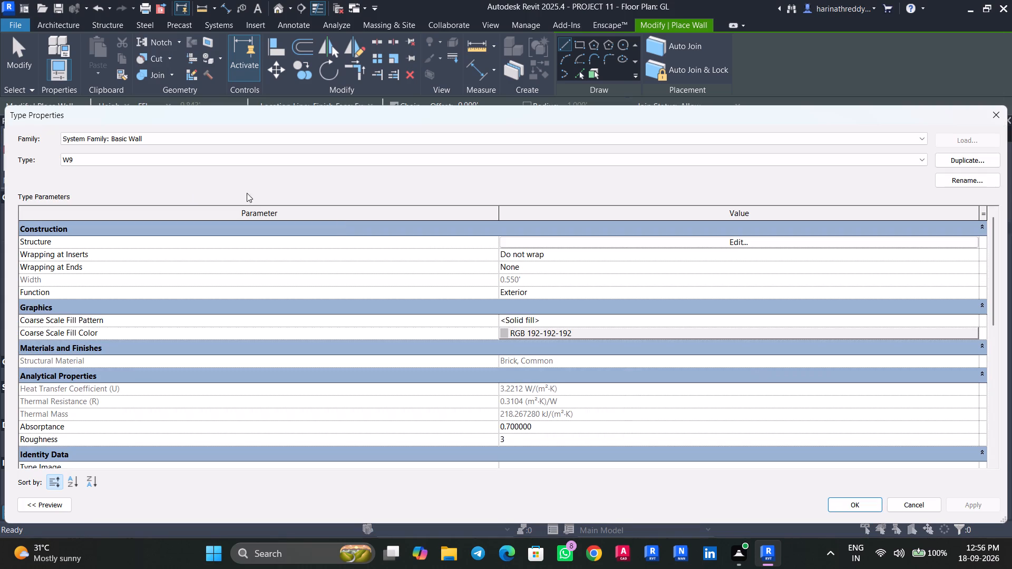
pyautogui.click(544, 244)
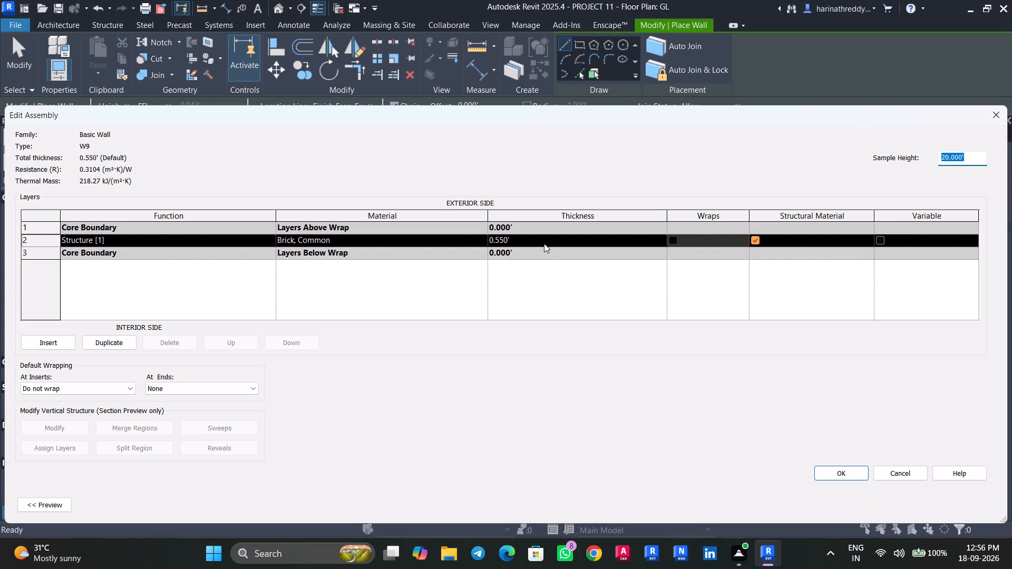
pyautogui.click(1002, 114)
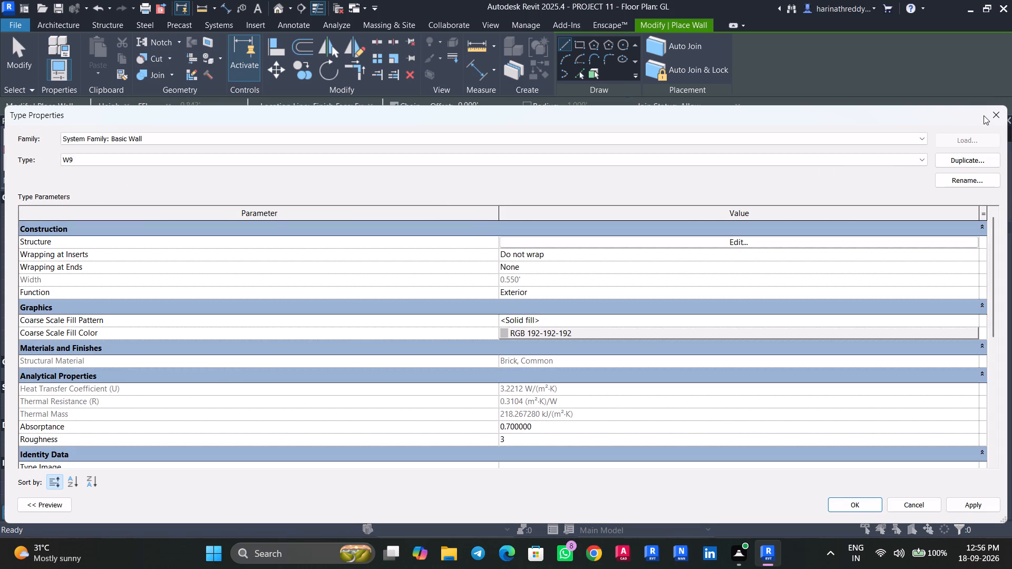
pyautogui.click(984, 115)
pyautogui.click(1000, 116)
# Draw a W8 wall about 43.36' long from the Electrical Room corner along the 3BHK unit's outer edge to Bed Room-2's outer corner.
pyautogui.click(117, 153)
pyautogui.scroll(2, 93, 210)
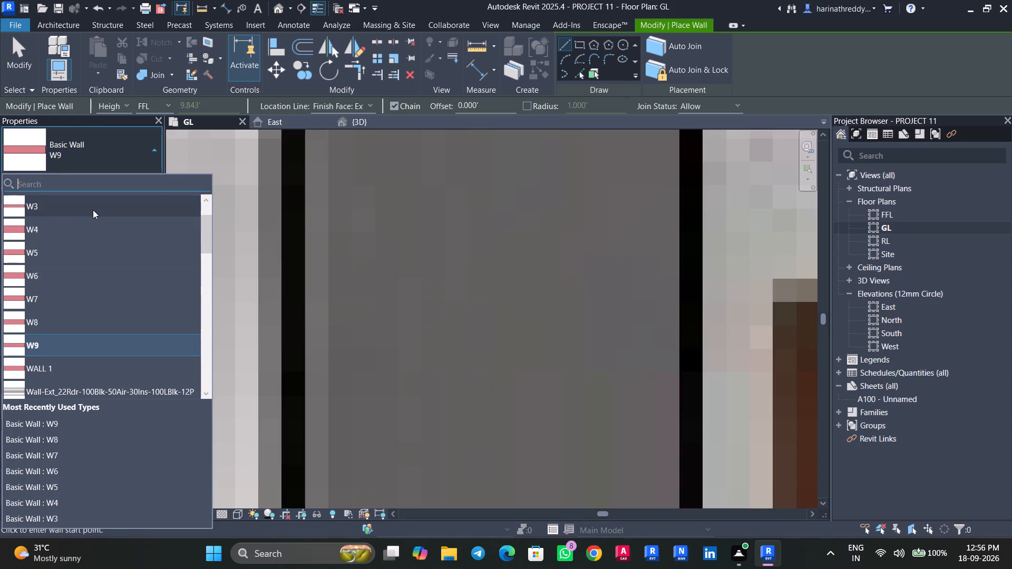
pyautogui.click(41, 319)
pyautogui.scroll(-4, 90, 278)
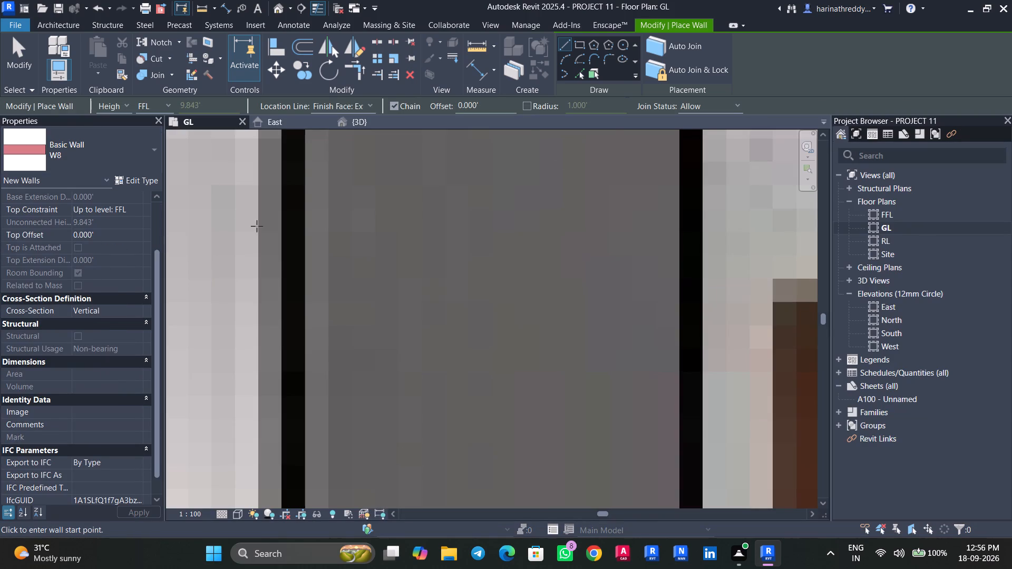
pyautogui.scroll(-5, 257, 226)
pyautogui.moveTo(255, 233); pyautogui.dragTo(619, 476, button='middle')
pyautogui.scroll(-1, 510, 453)
pyautogui.scroll(-5, 497, 378)
pyautogui.moveTo(359, 340); pyautogui.dragTo(865, 302, button='middle')
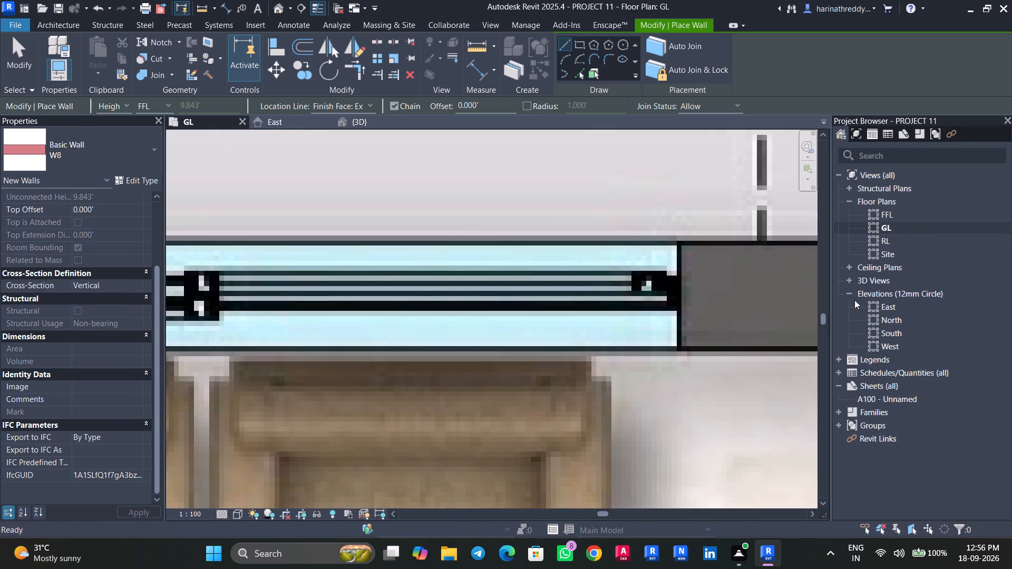
pyautogui.scroll(-14, 640, 308)
pyautogui.scroll(9, 339, 313)
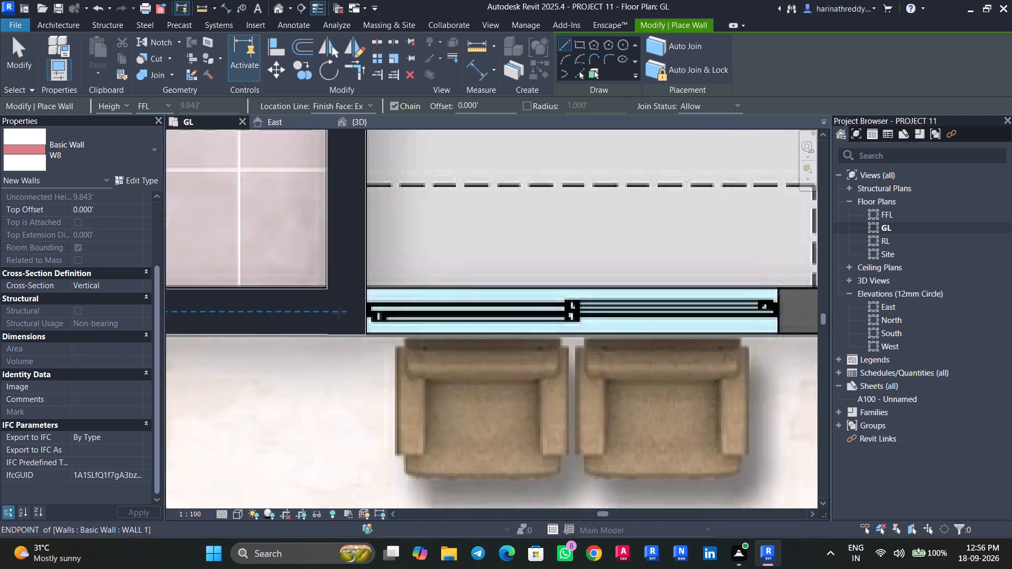
pyautogui.scroll(1, 371, 286)
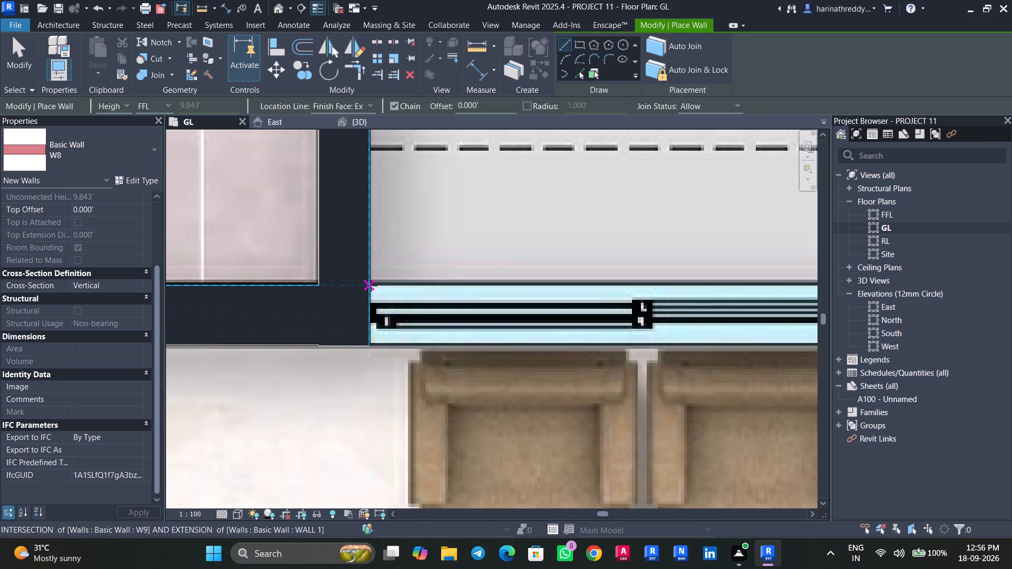
pyautogui.click(371, 282)
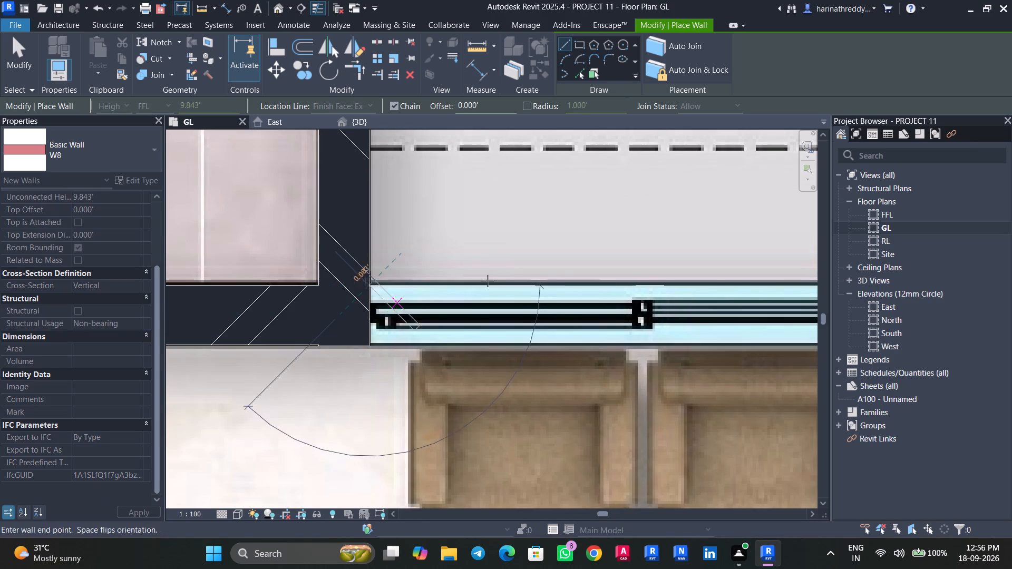
pyautogui.scroll(-3, 682, 288)
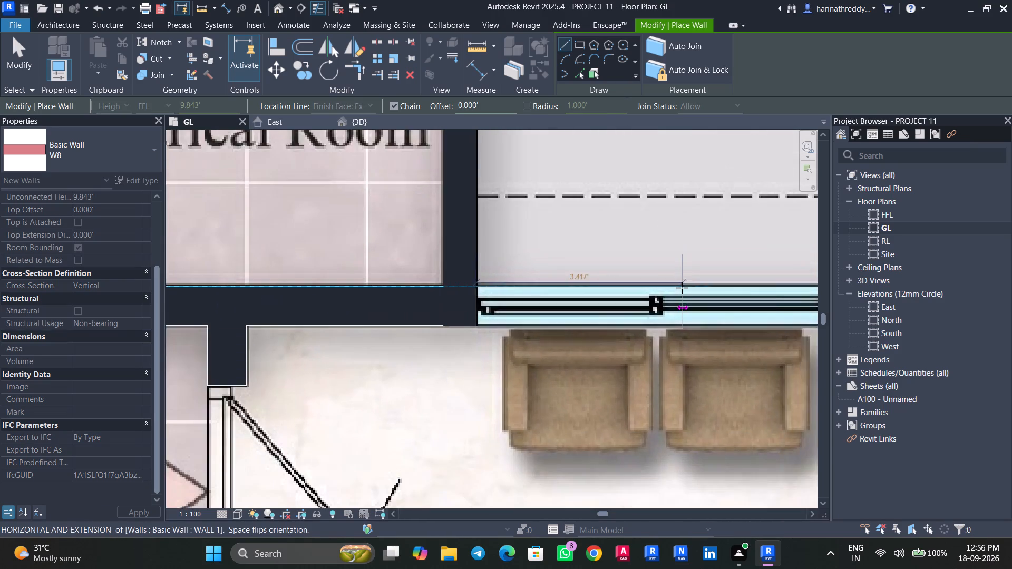
pyautogui.scroll(-4, 682, 288)
pyautogui.moveTo(682, 288); pyautogui.dragTo(107, 299, button='middle')
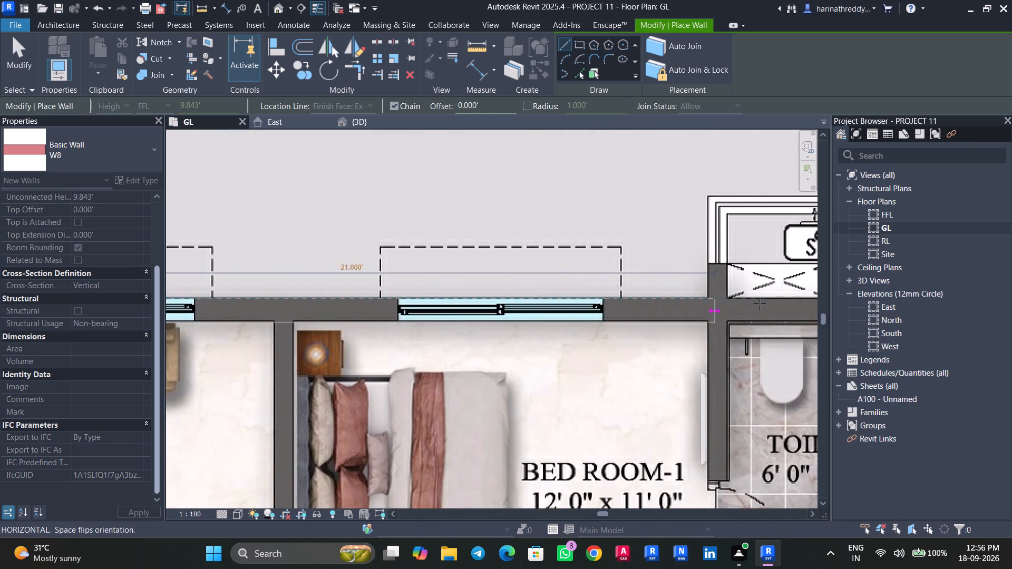
pyautogui.scroll(-4, 768, 303)
pyautogui.moveTo(768, 303); pyautogui.dragTo(374, 310, button='middle')
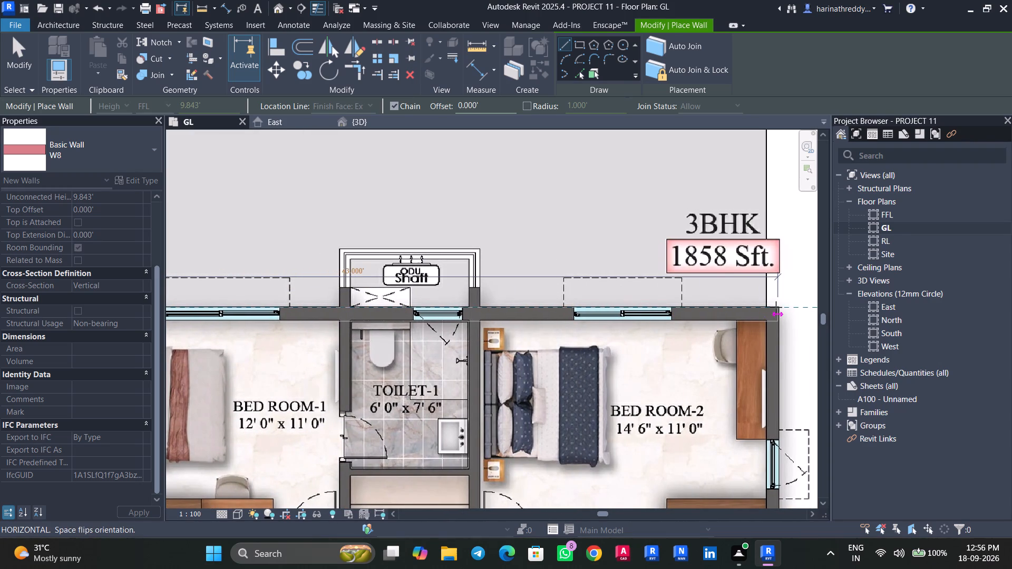
pyautogui.scroll(13, 776, 307)
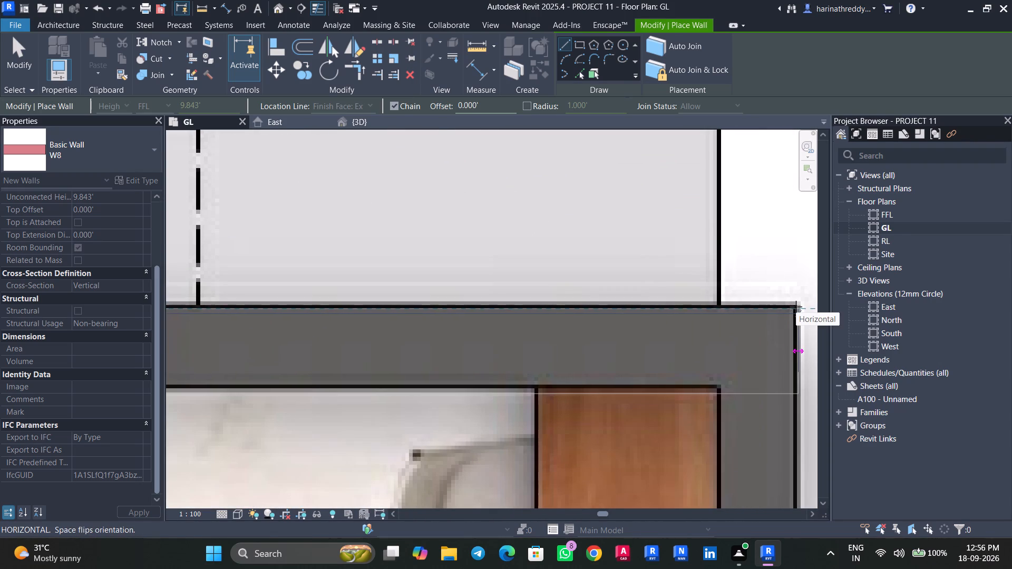
pyautogui.click(796, 307)
pyautogui.press('Escape')
pyautogui.scroll(-7, 491, 336)
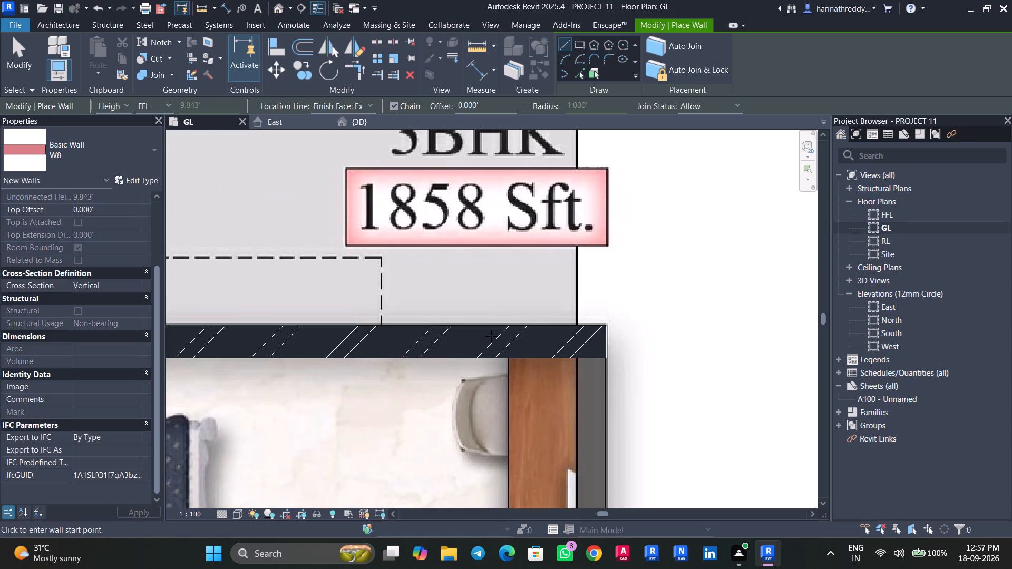
pyautogui.press('Escape')
# Nudge the new W8 wall slightly upward to align with the plan image.
pyautogui.click(491, 336)
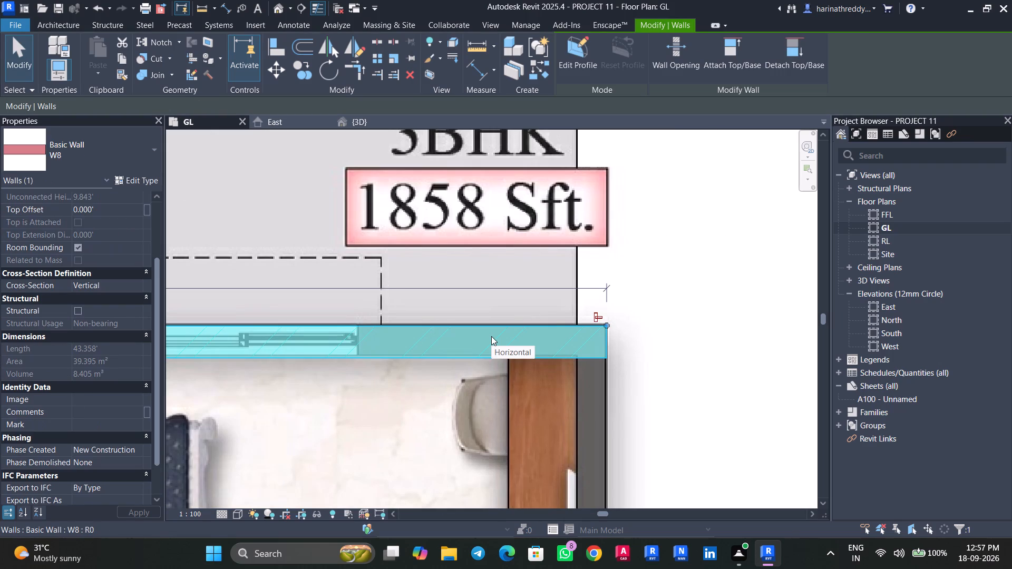
pyautogui.press('Up')
pyautogui.press('Escape')
# Measure the thickness of the wall between the lobby and the 3BHK drawing room using Scale on the plan image.
pyautogui.scroll(-7, 491, 336)
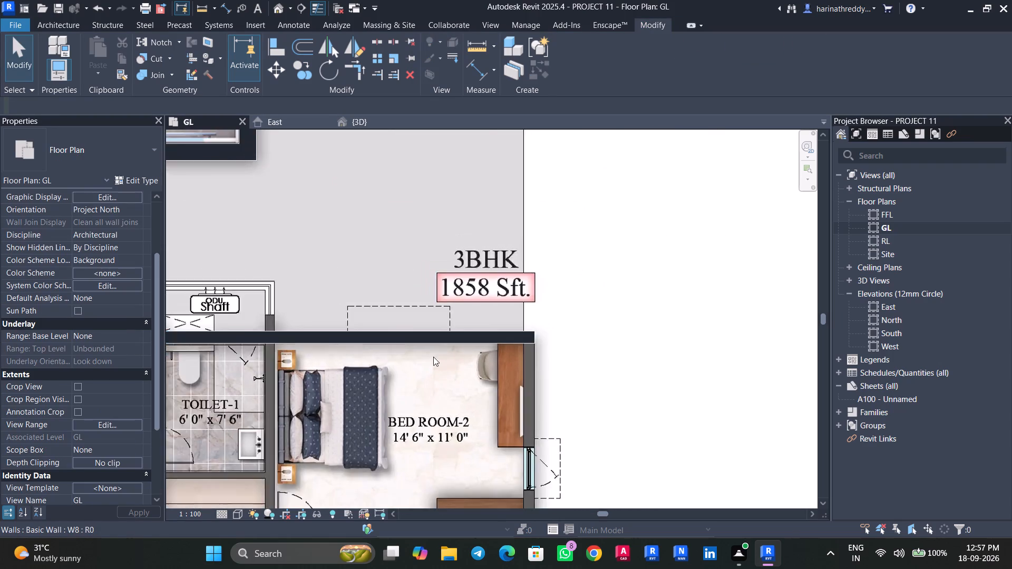
pyautogui.scroll(-6, 251, 362)
pyautogui.moveTo(247, 358); pyautogui.dragTo(633, 374, button='middle')
pyautogui.moveTo(553, 406); pyautogui.dragTo(578, 305, button='middle')
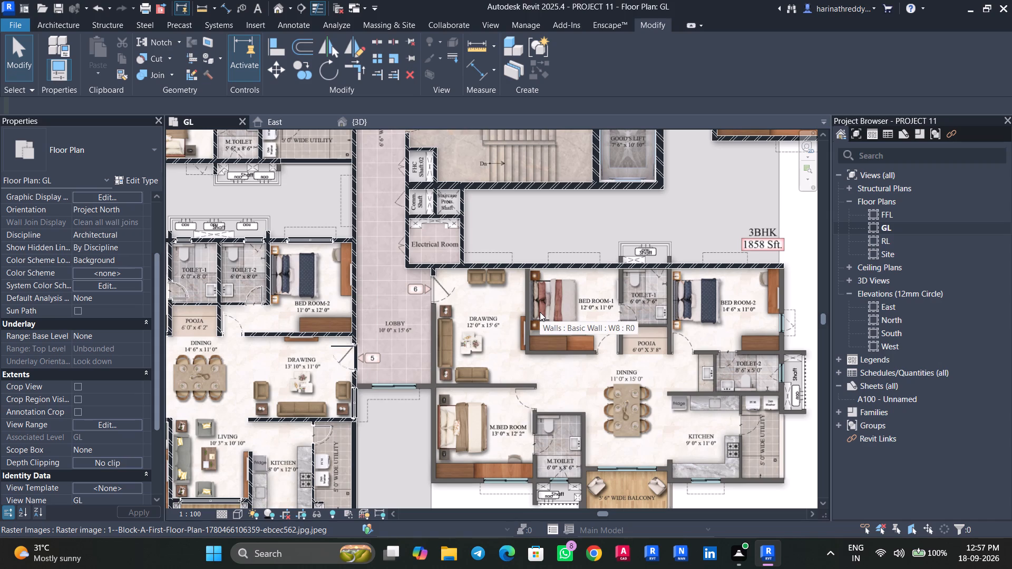
pyautogui.press('Escape')
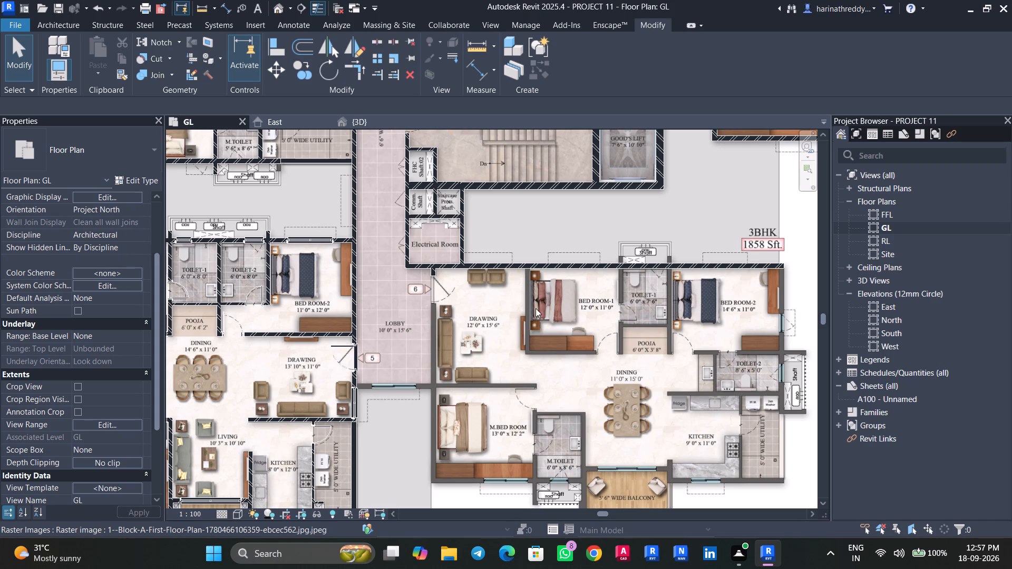
pyautogui.scroll(6, 533, 307)
pyautogui.scroll(3, 401, 270)
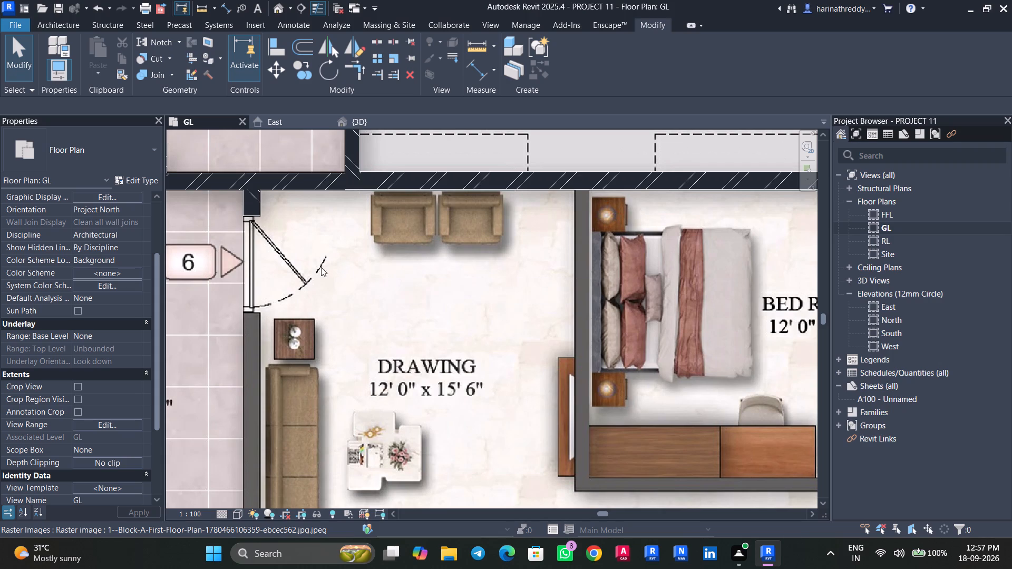
pyautogui.scroll(-4, 360, 285)
pyautogui.moveTo(334, 325); pyautogui.dragTo(486, 296, button='middle')
pyautogui.scroll(1, 531, 330)
pyautogui.scroll(-1, 531, 330)
pyautogui.scroll(6, 531, 330)
pyautogui.click(503, 251)
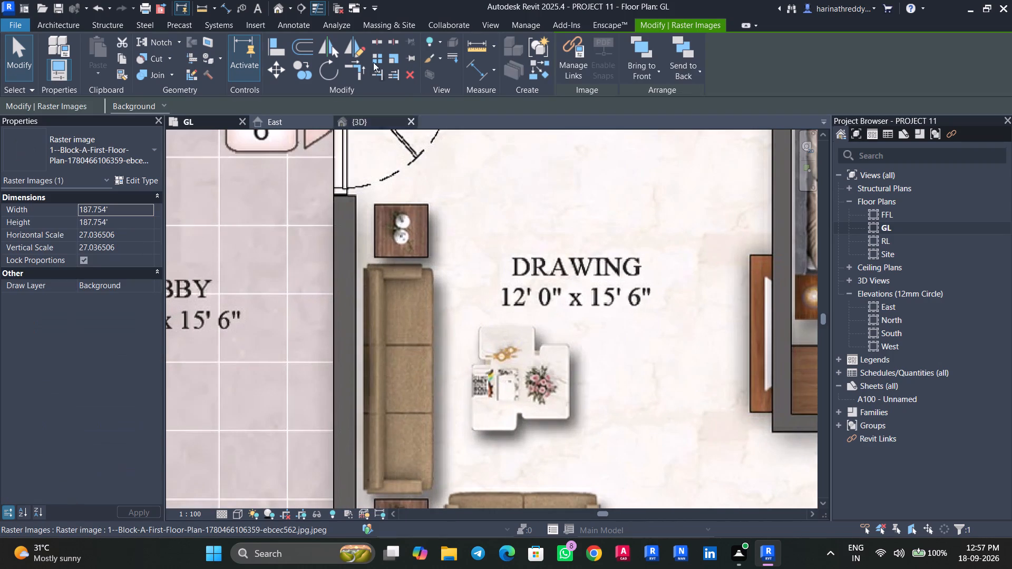
pyautogui.click(394, 56)
pyautogui.scroll(6, 329, 235)
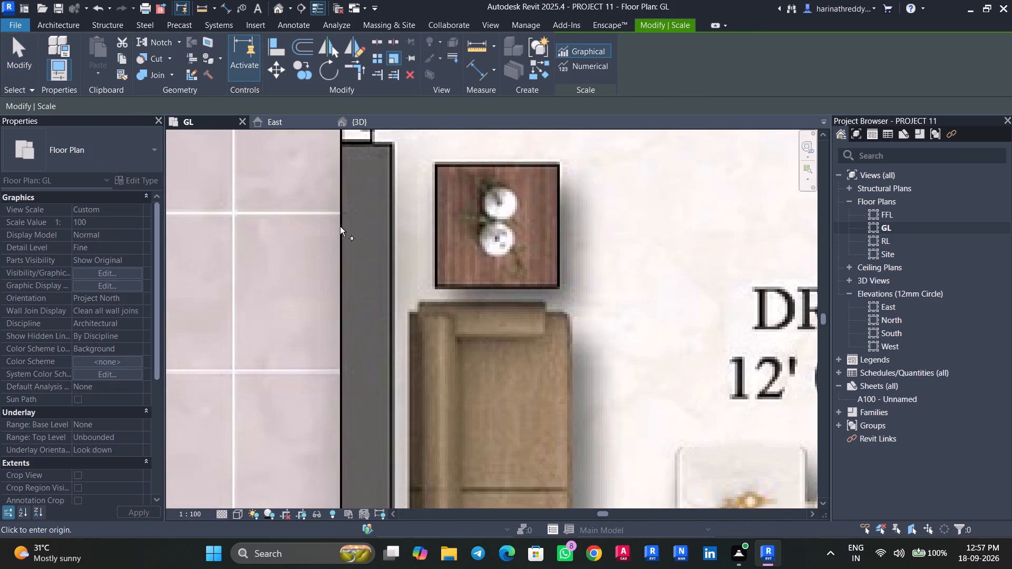
pyautogui.click(340, 227)
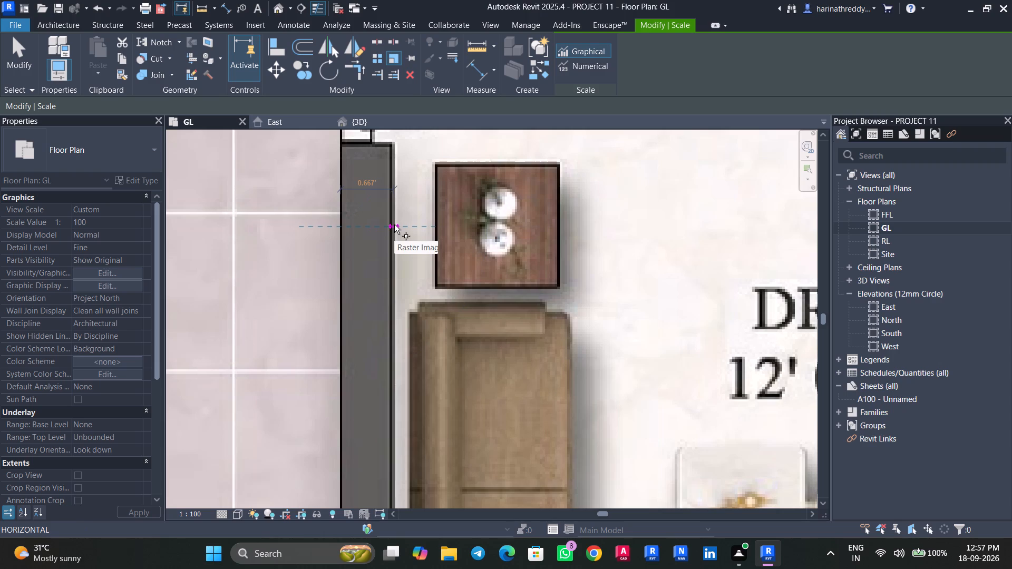
pyautogui.scroll(5, 394, 224)
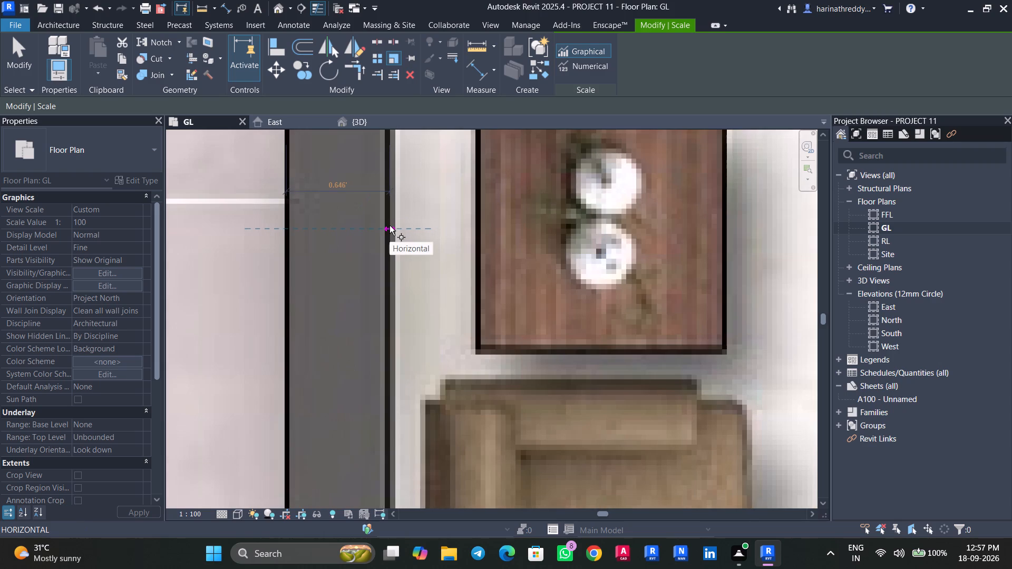
pyautogui.press('Escape')
# Start a new wall, set its type to WALL 1 and check the layer thickness in its structure.
pyautogui.write('WA')
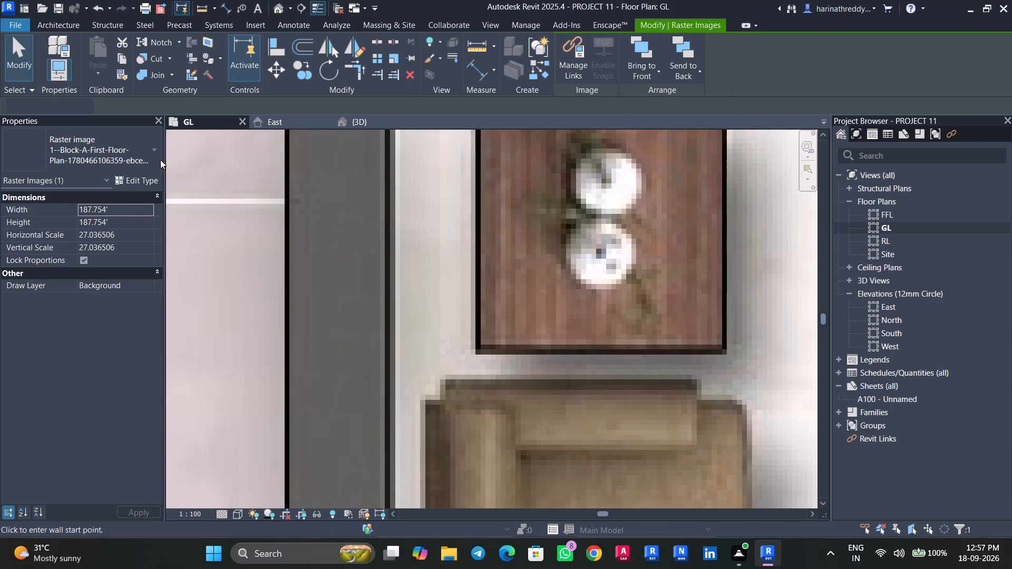
pyautogui.click(122, 154)
pyautogui.click(113, 236)
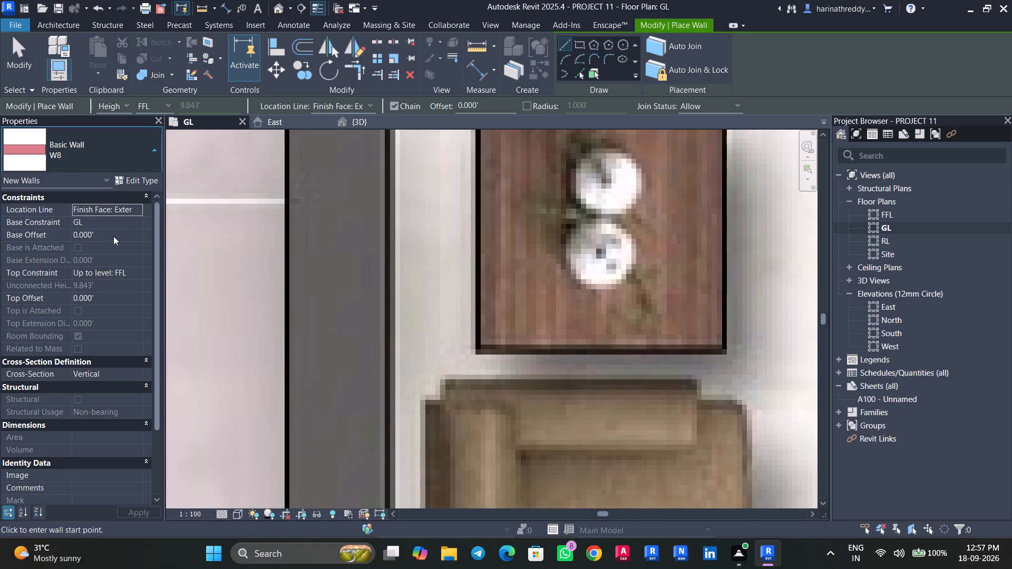
pyautogui.click(102, 152)
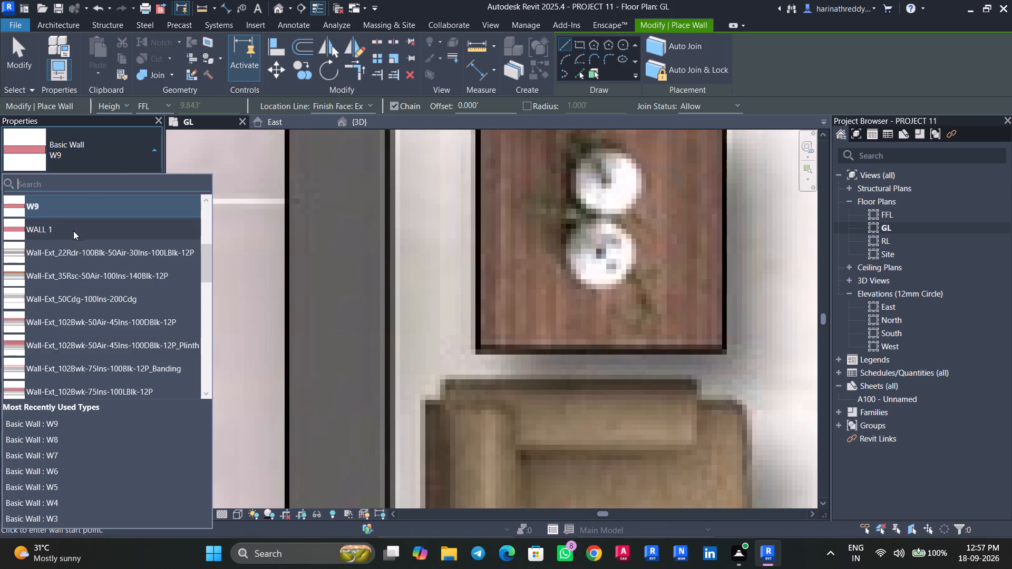
pyautogui.click(73, 231)
pyautogui.click(120, 182)
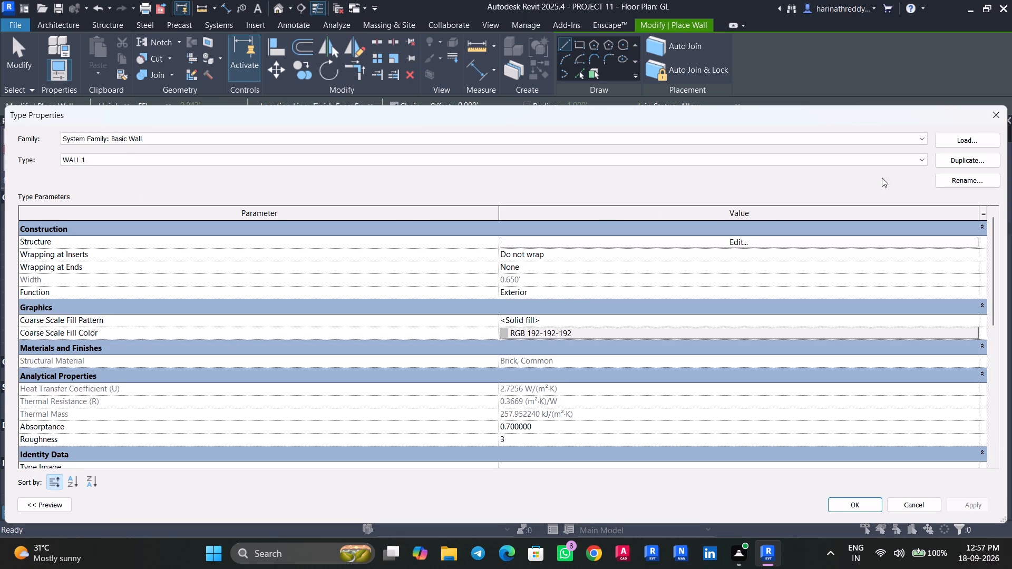
pyautogui.click(720, 238)
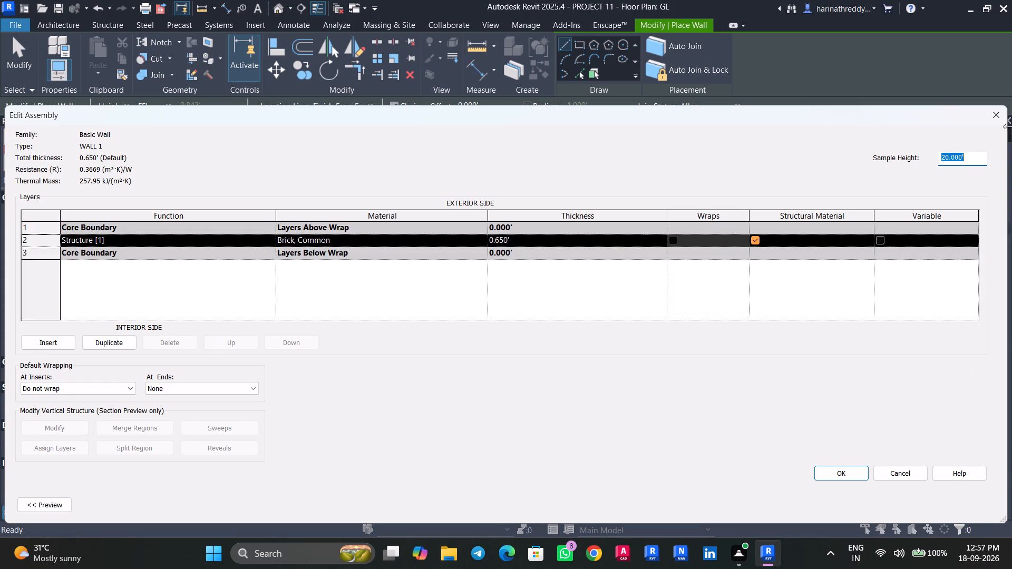
pyautogui.click(996, 115)
pyautogui.click(991, 119)
# Draw a vertical WALL 1 wall from the wall end above unit 6's entrance door, past the drawing room, to the master bedroom's outer corner.
pyautogui.scroll(-7, 429, 254)
pyautogui.moveTo(385, 224); pyautogui.dragTo(396, 397, button='middle')
pyautogui.moveTo(377, 219); pyautogui.dragTo(386, 273, button='middle')
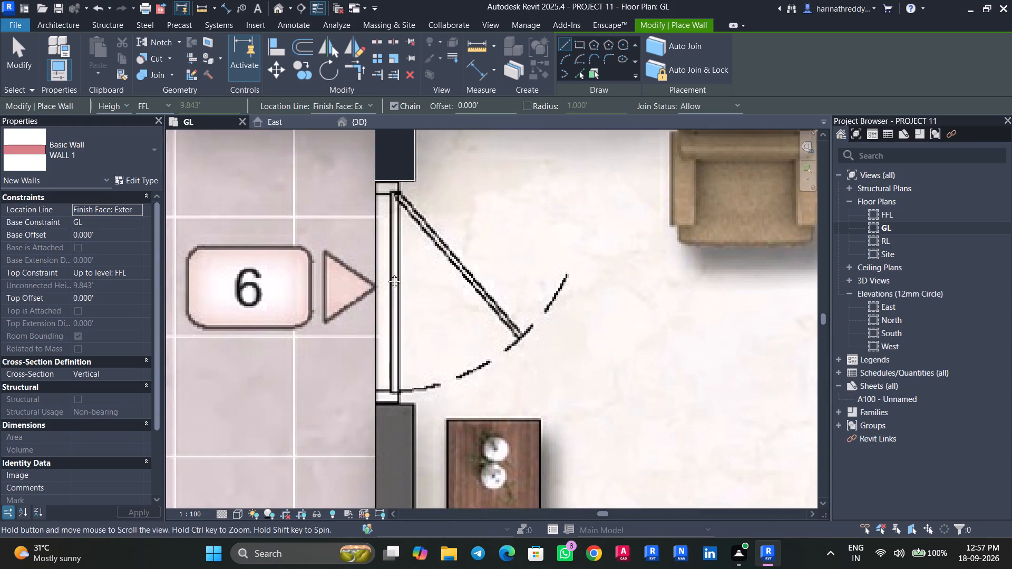
pyautogui.moveTo(386, 273); pyautogui.dragTo(386, 281, button='middle')
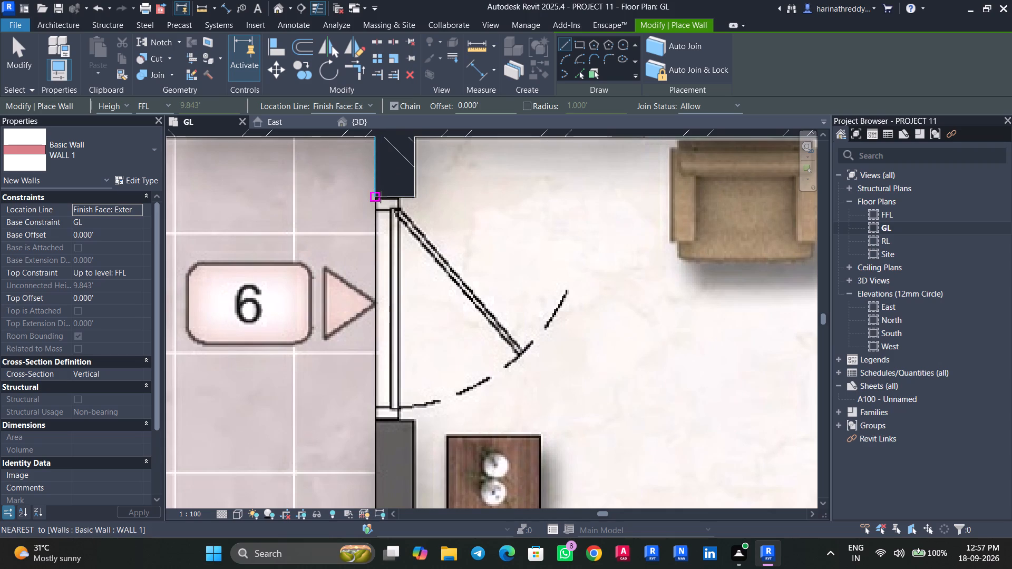
pyautogui.click(414, 198)
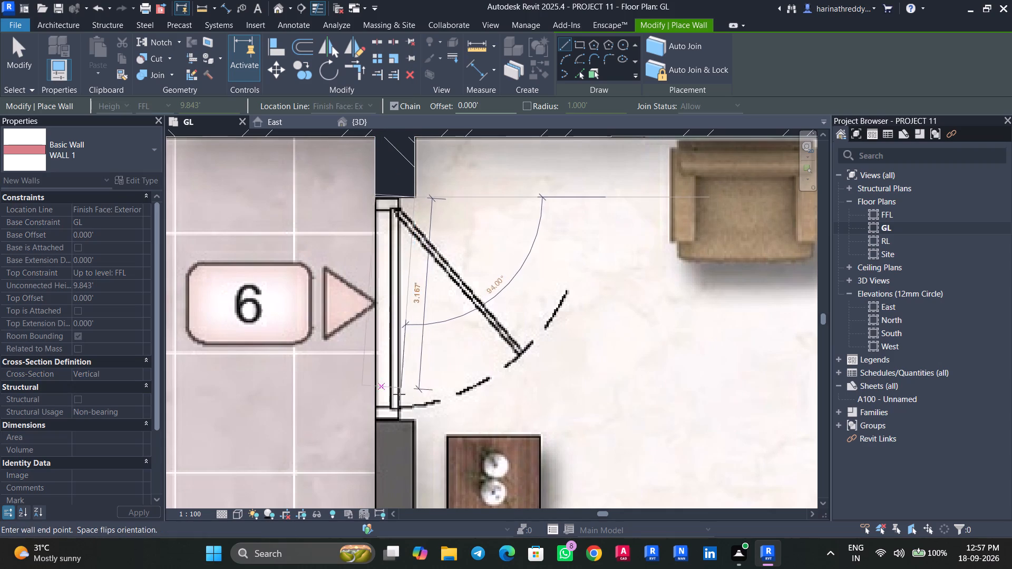
pyautogui.scroll(-1, 410, 452)
pyautogui.moveTo(410, 452); pyautogui.dragTo(382, 230, button='middle')
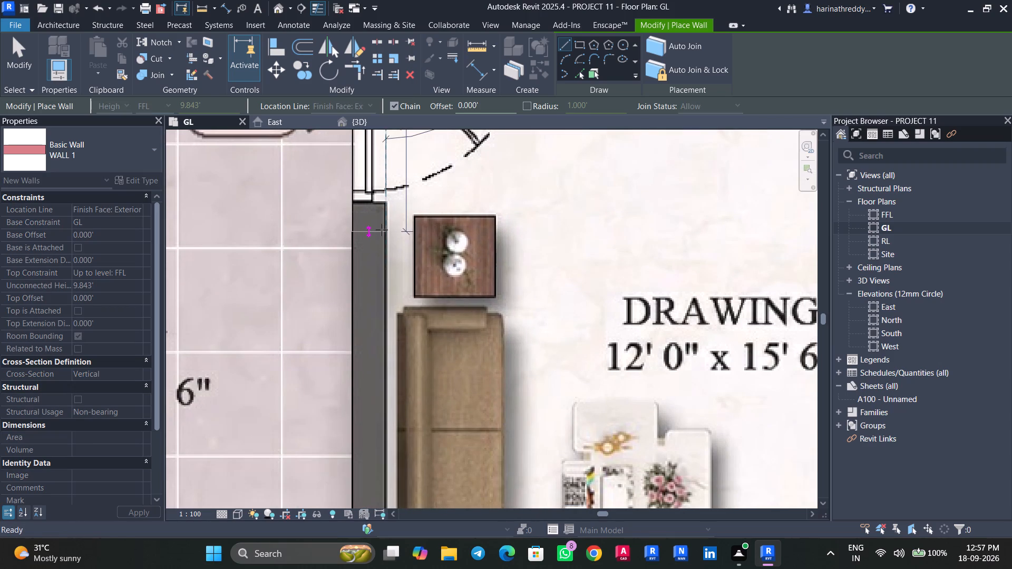
pyautogui.scroll(-1, 381, 375)
pyautogui.moveTo(381, 375); pyautogui.dragTo(353, 175, button='middle')
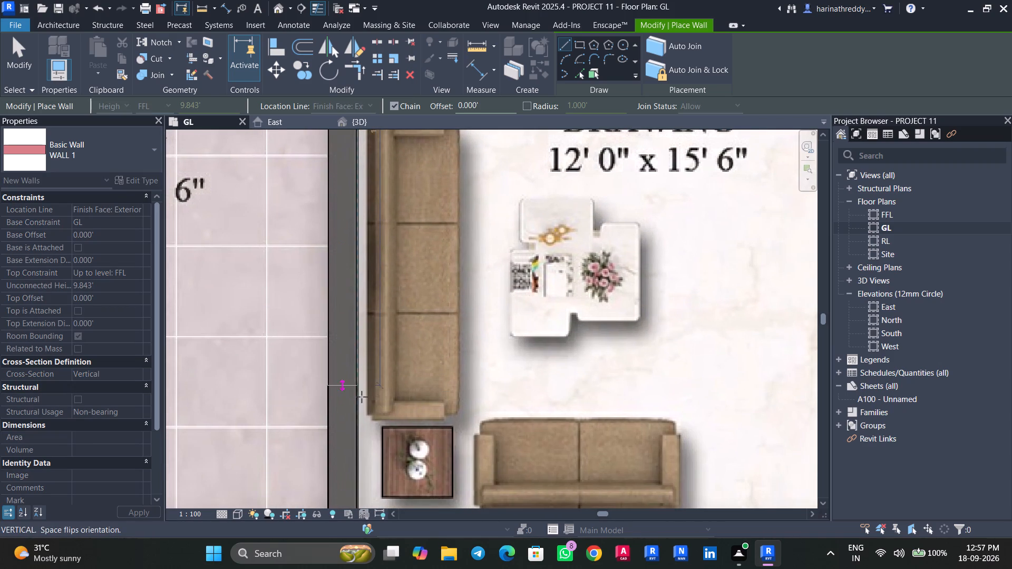
pyautogui.moveTo(360, 414); pyautogui.dragTo(374, 181, button='middle')
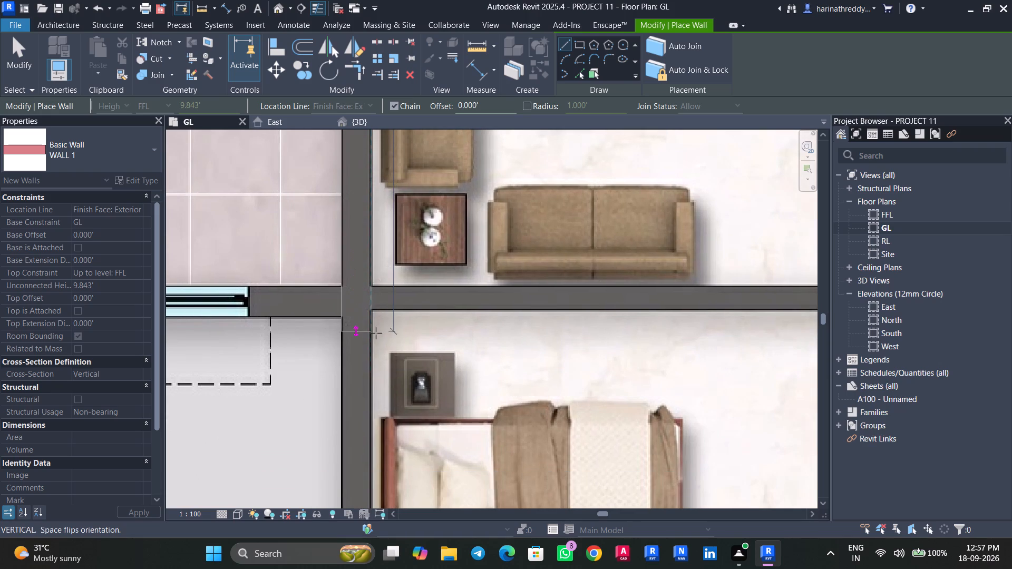
pyautogui.moveTo(371, 387); pyautogui.dragTo(396, 213, button='middle')
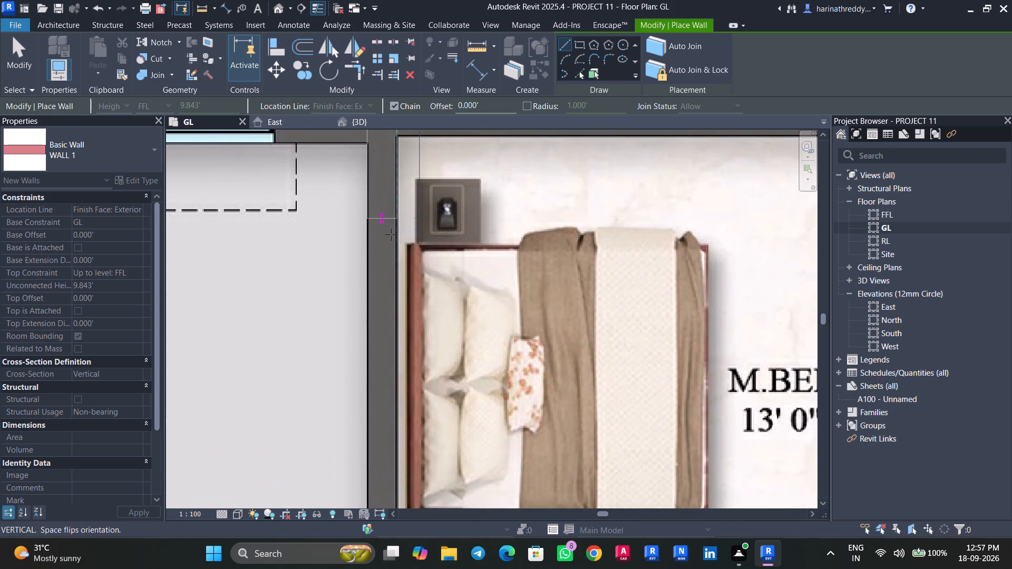
pyautogui.moveTo(403, 384); pyautogui.dragTo(395, 145, button='middle')
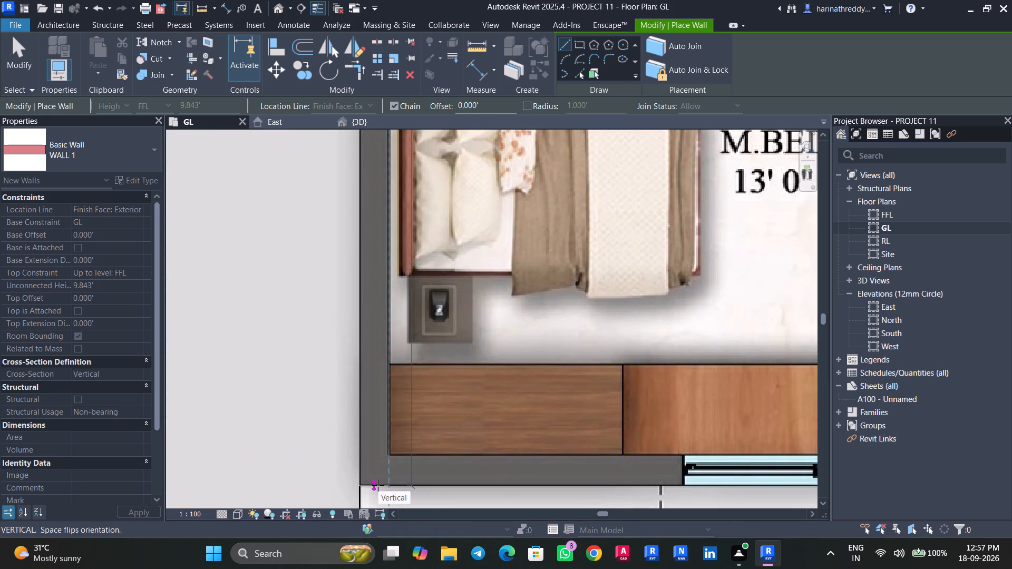
pyautogui.scroll(8, 378, 485)
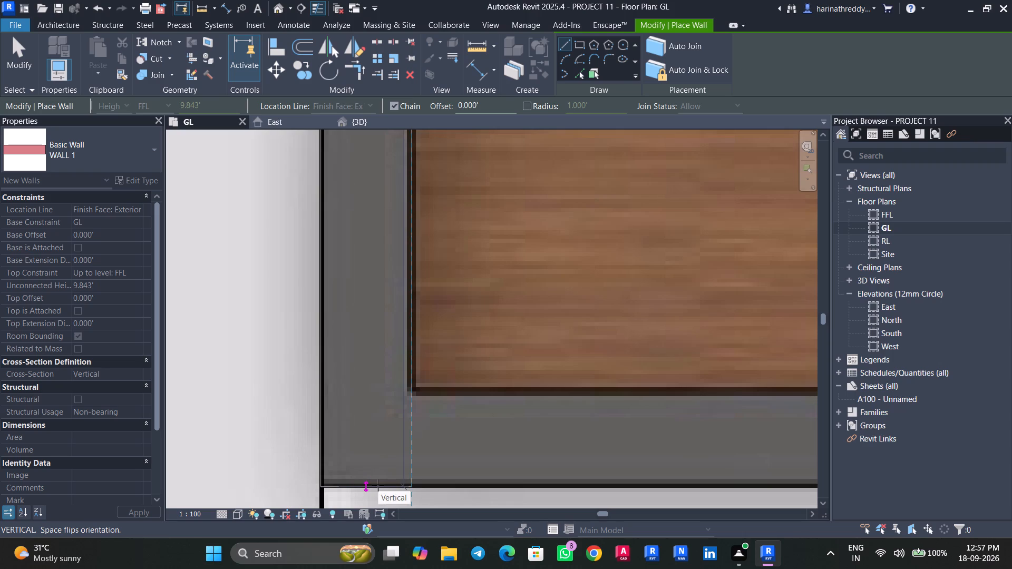
pyautogui.click(378, 485)
pyautogui.press('Escape')
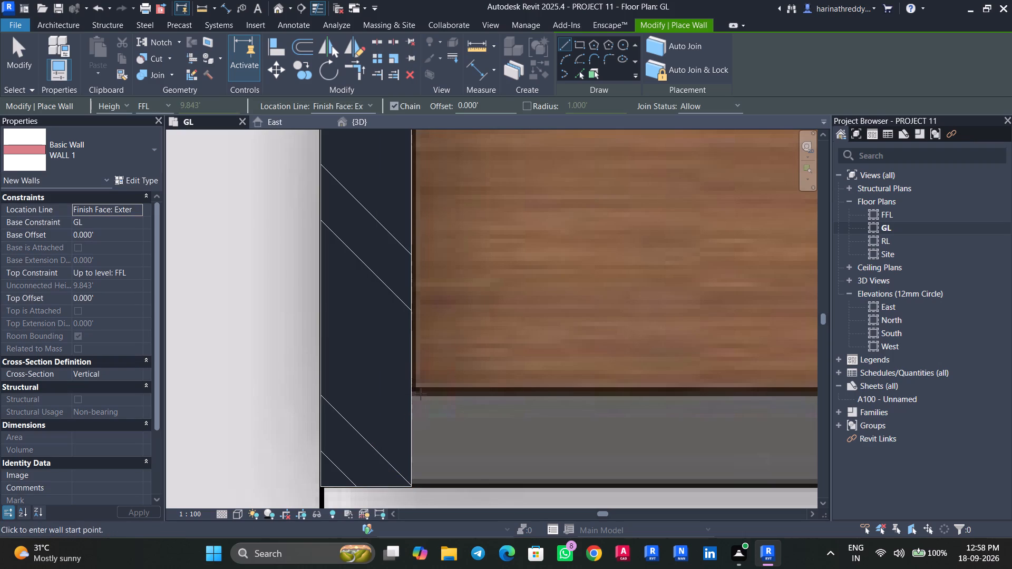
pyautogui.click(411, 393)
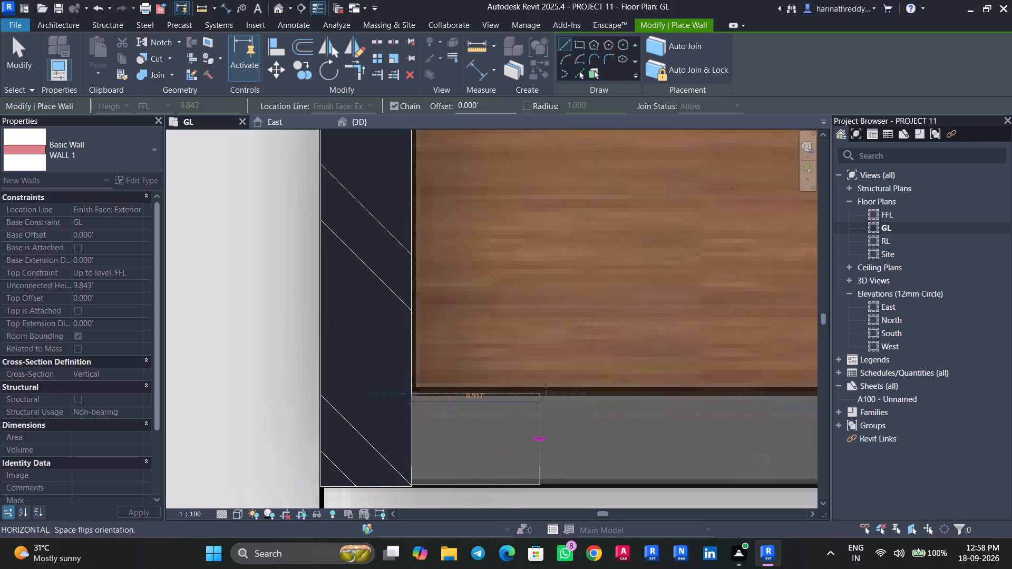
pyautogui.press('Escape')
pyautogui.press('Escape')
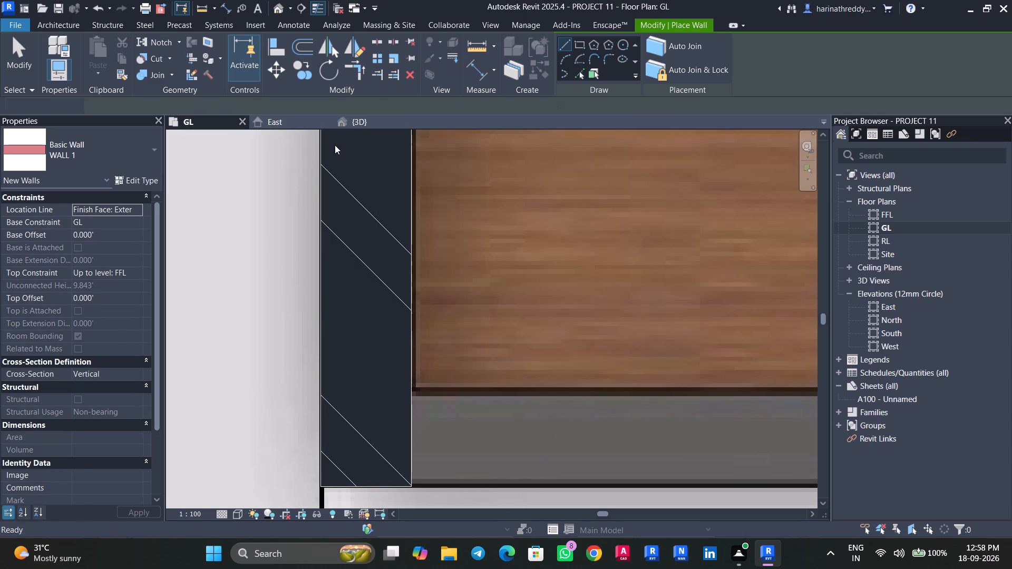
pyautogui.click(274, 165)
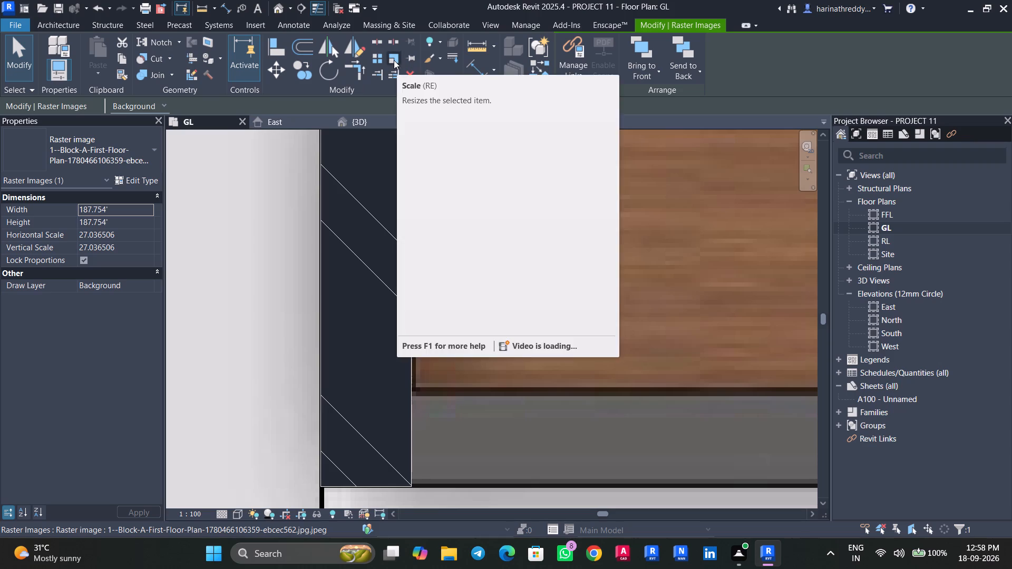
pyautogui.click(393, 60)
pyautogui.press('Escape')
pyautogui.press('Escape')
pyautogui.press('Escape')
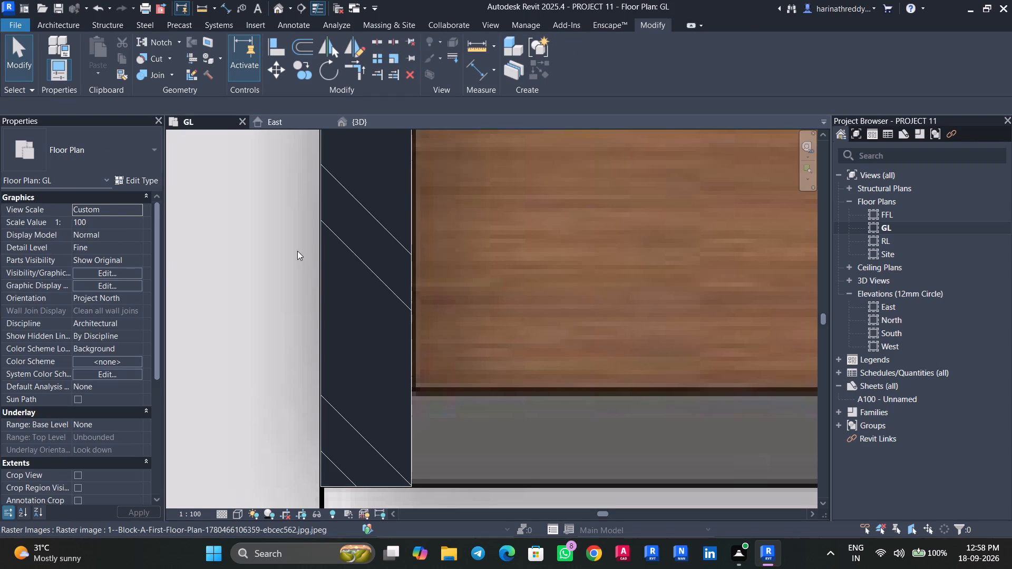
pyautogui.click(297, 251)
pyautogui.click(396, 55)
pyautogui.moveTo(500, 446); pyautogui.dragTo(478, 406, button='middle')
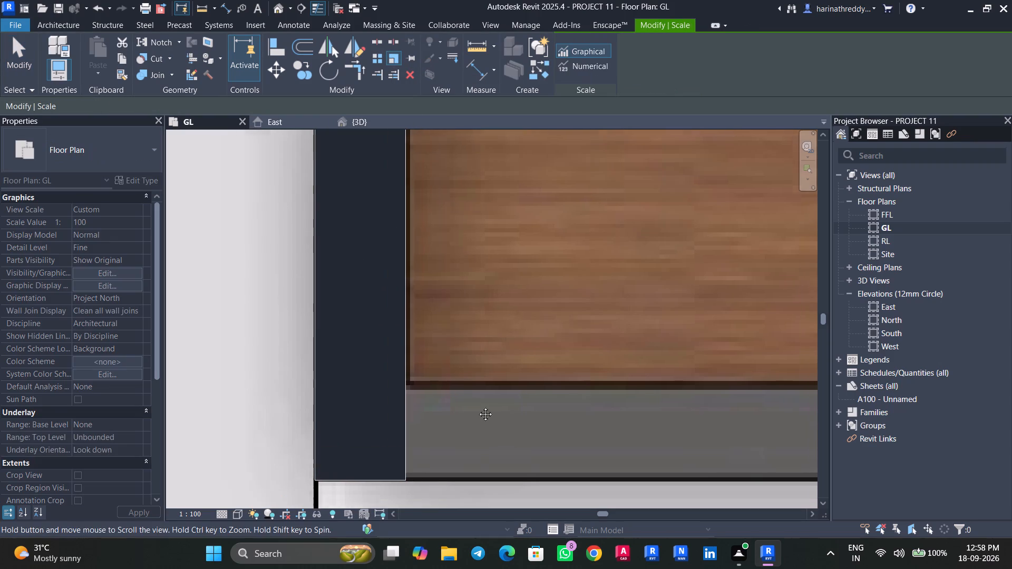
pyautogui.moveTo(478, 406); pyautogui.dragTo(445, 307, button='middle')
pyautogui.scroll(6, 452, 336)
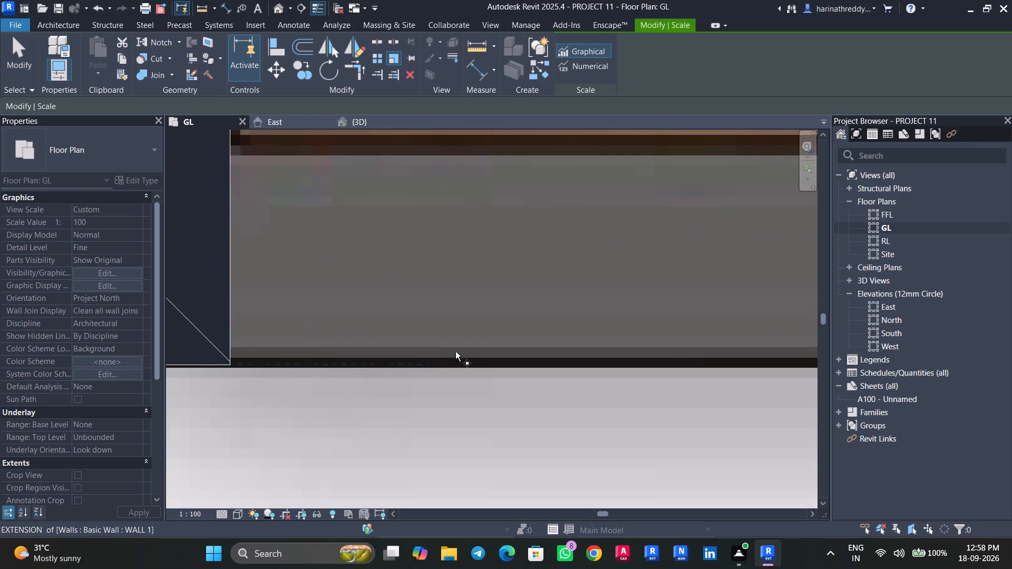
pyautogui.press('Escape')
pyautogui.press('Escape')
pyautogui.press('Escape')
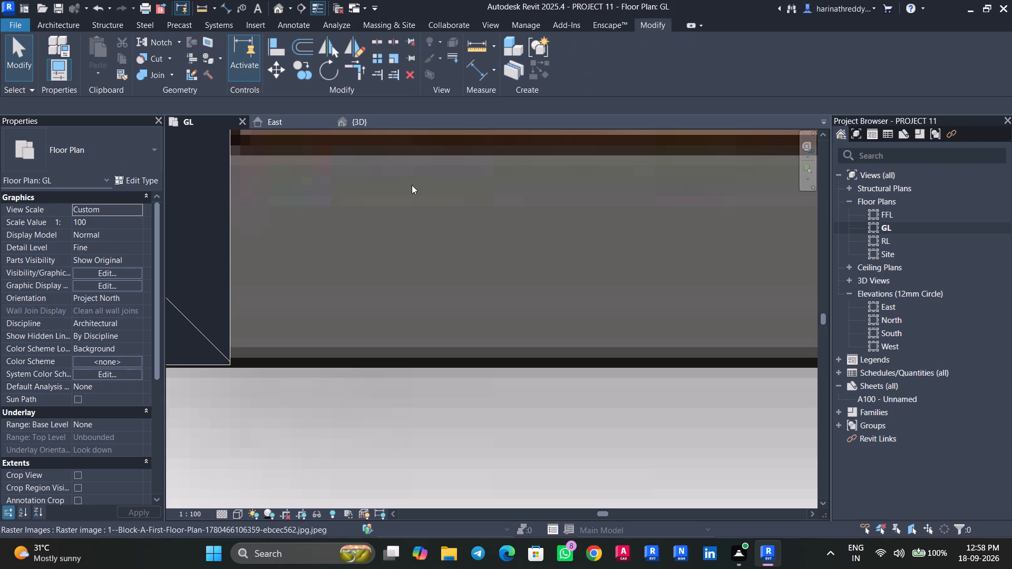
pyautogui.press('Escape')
# Measure the thickness of the master bedroom's outer wall behind the wardrobe using Scale on the plan image.
pyautogui.click(409, 186)
pyautogui.click(388, 57)
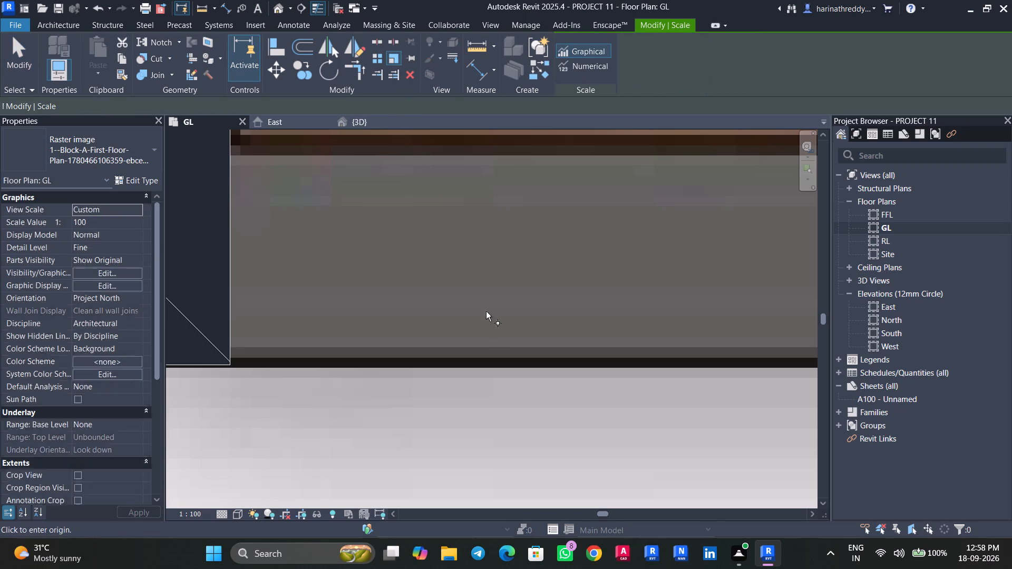
pyautogui.scroll(6, 503, 368)
pyautogui.click(498, 366)
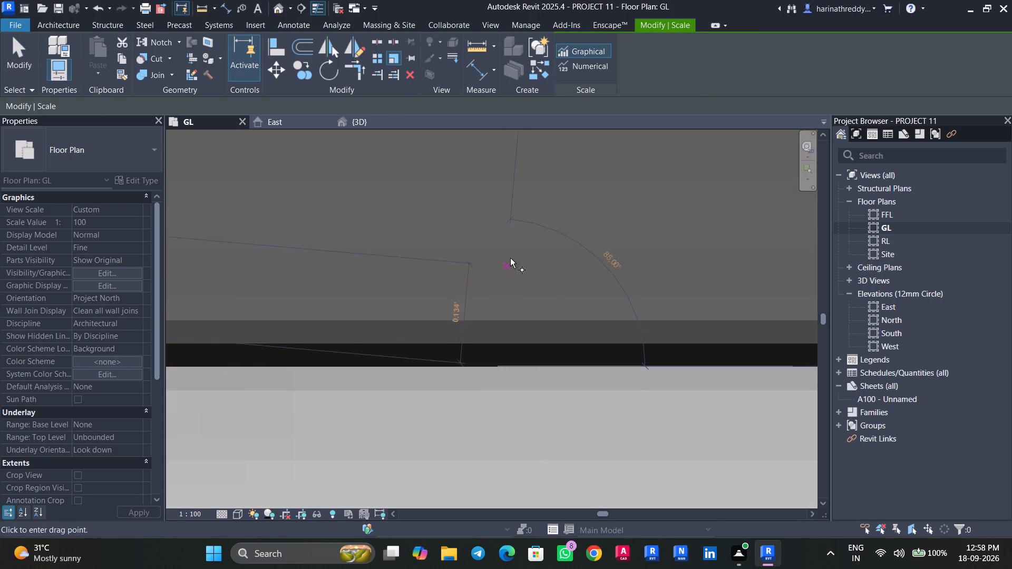
pyautogui.moveTo(485, 222); pyautogui.dragTo(528, 434, button='middle')
pyautogui.scroll(-5, 521, 379)
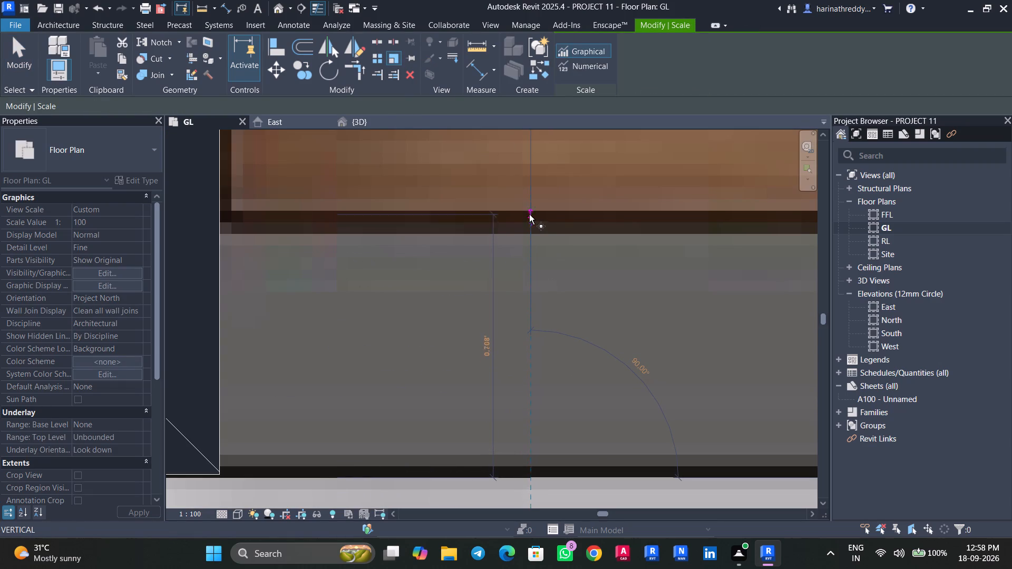
pyautogui.scroll(-4, 529, 213)
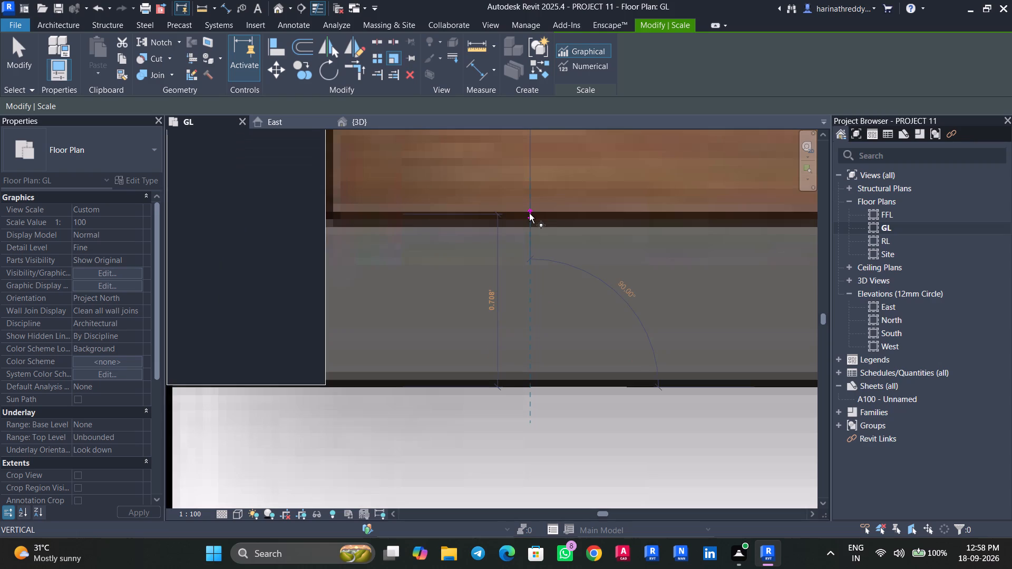
pyautogui.press('Escape')
pyautogui.press('Escape')
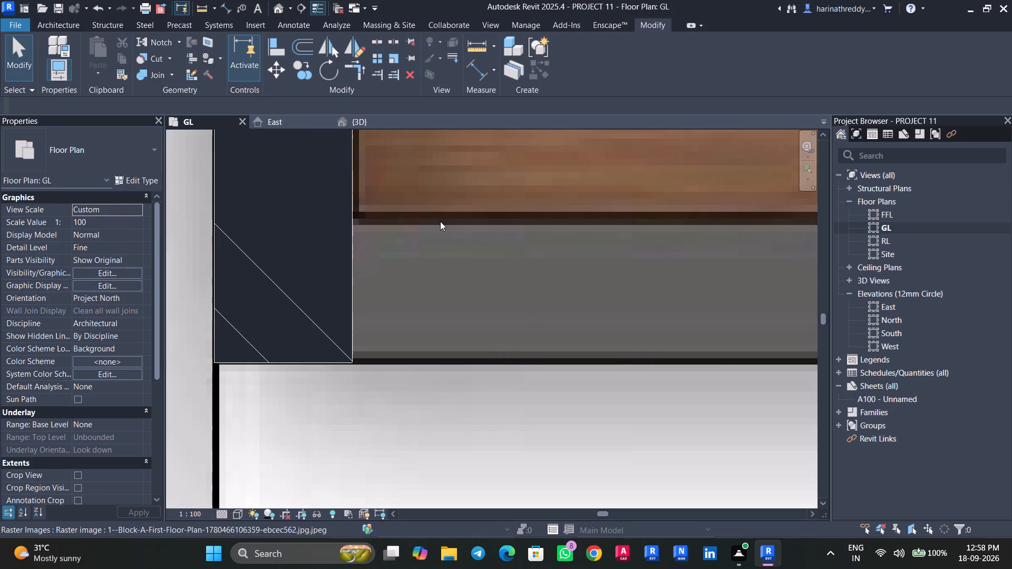
pyautogui.press('Escape')
# Start a new wall and check the layer thickness in the structure of type WALL 1.
pyautogui.write('WA')
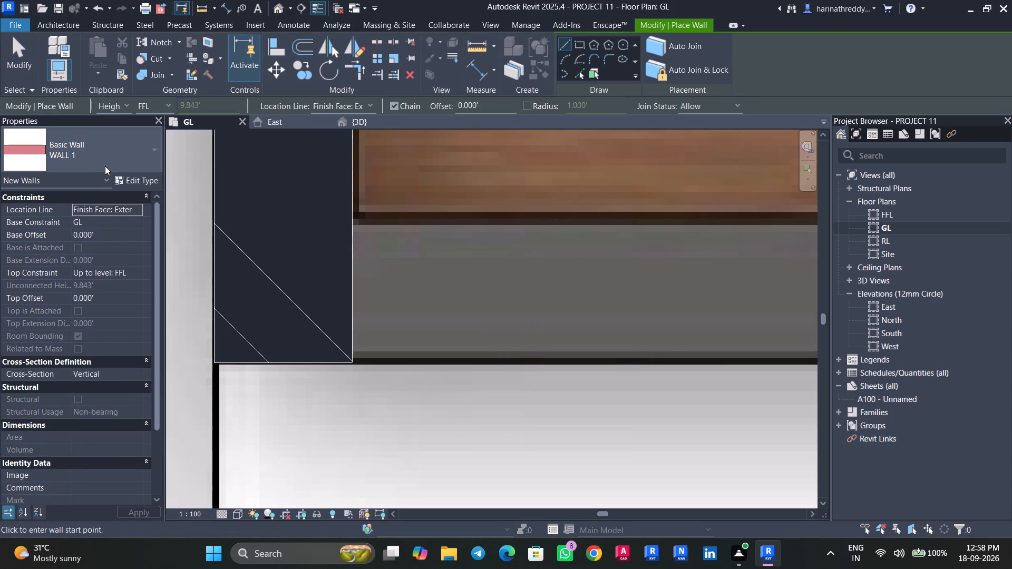
pyautogui.click(105, 166)
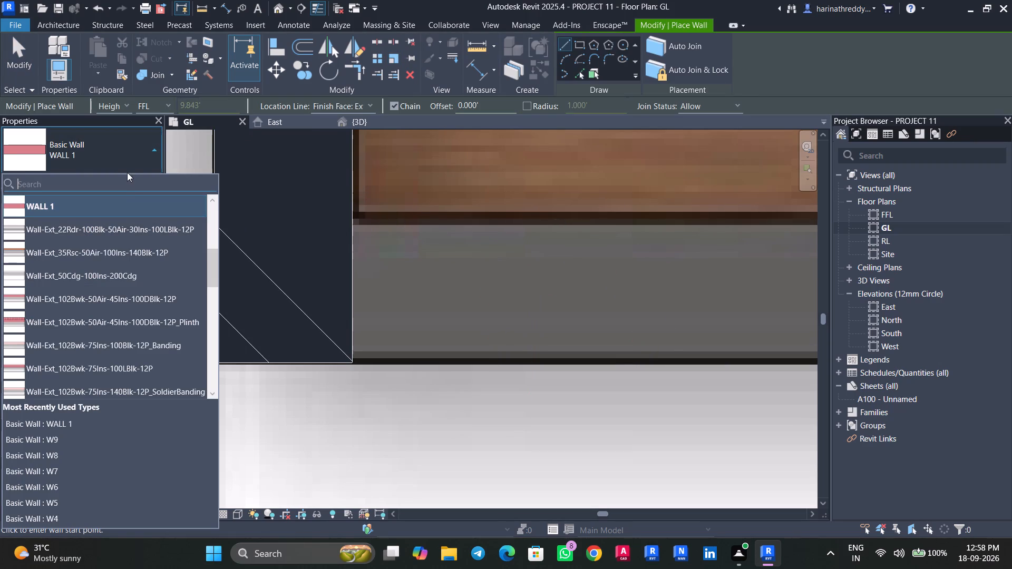
pyautogui.click(116, 197)
pyautogui.click(131, 179)
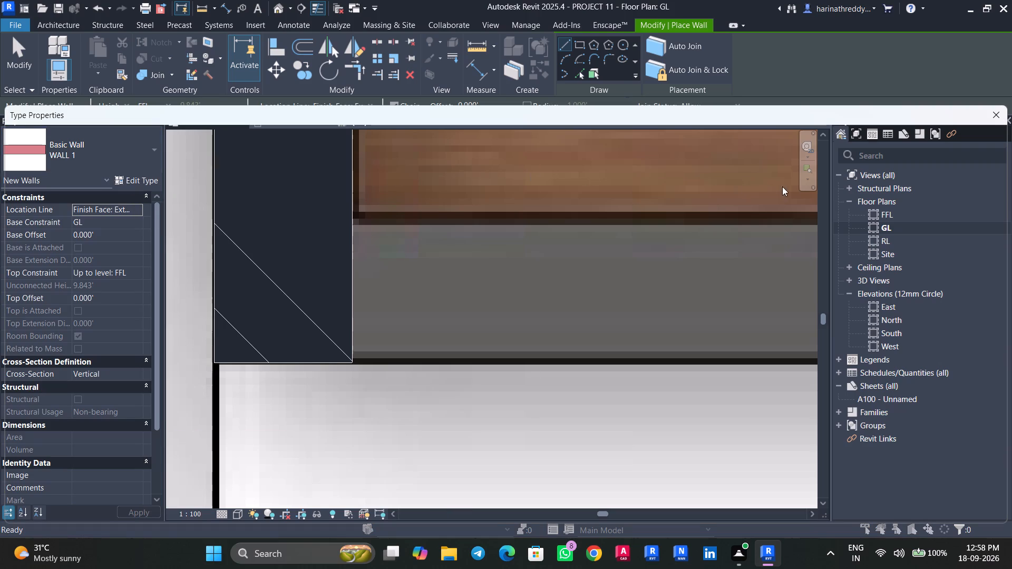
pyautogui.click(755, 244)
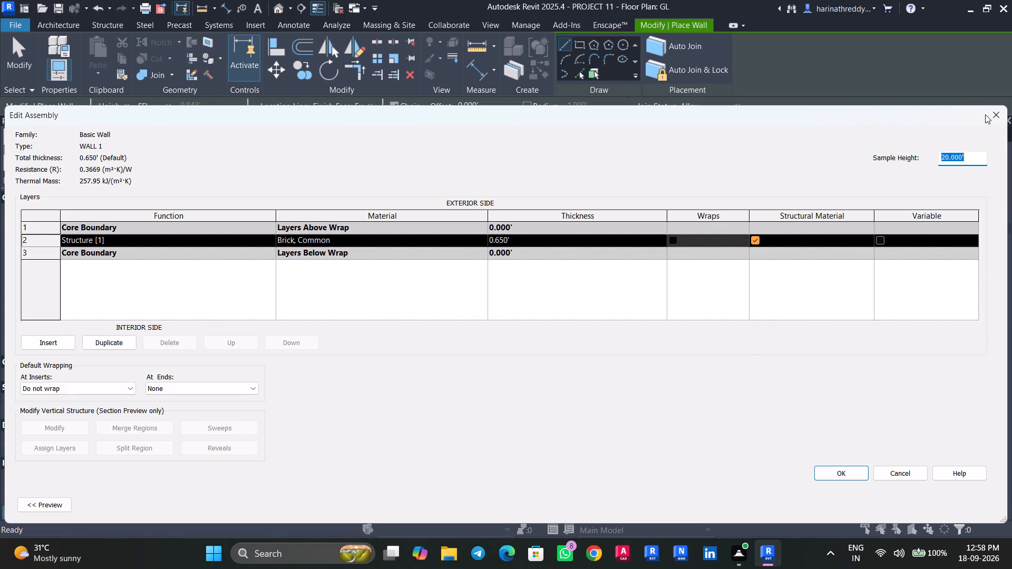
pyautogui.click(997, 116)
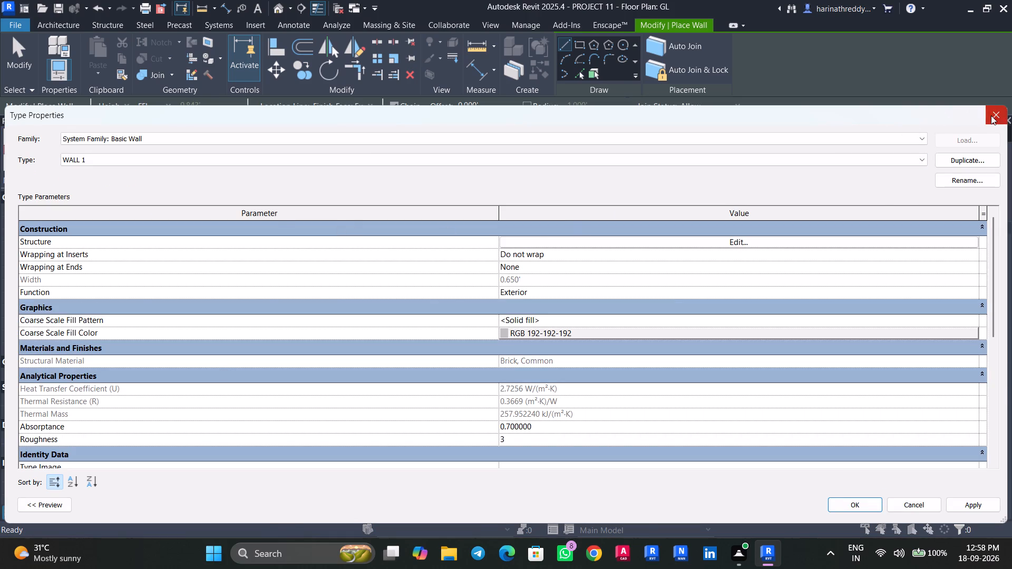
pyautogui.click(991, 115)
# Switch the new wall to type W2 and check the layer thickness in its structure.
pyautogui.click(132, 151)
pyautogui.scroll(3, 101, 229)
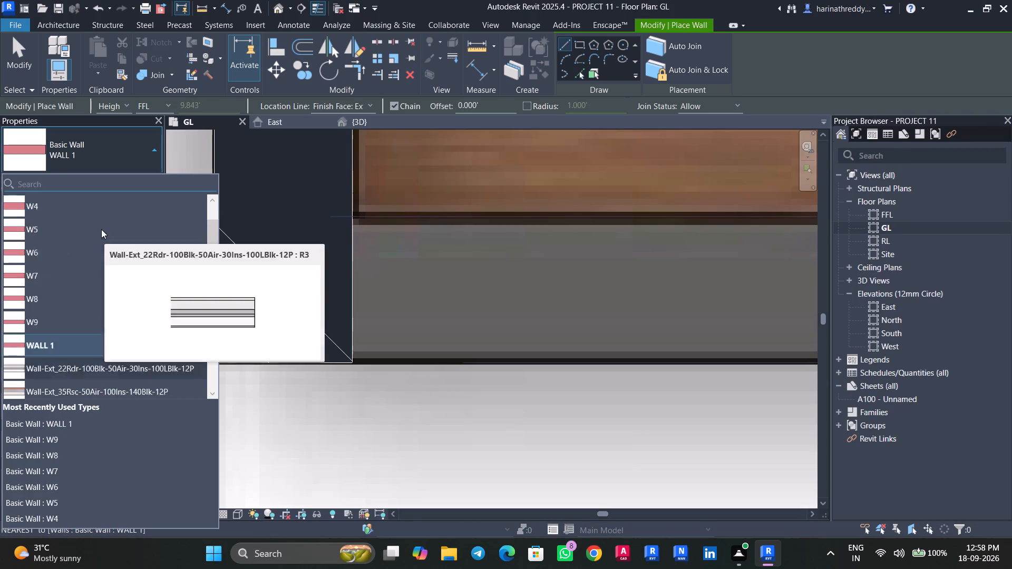
pyautogui.scroll(2, 101, 229)
pyautogui.click(85, 223)
pyautogui.click(121, 174)
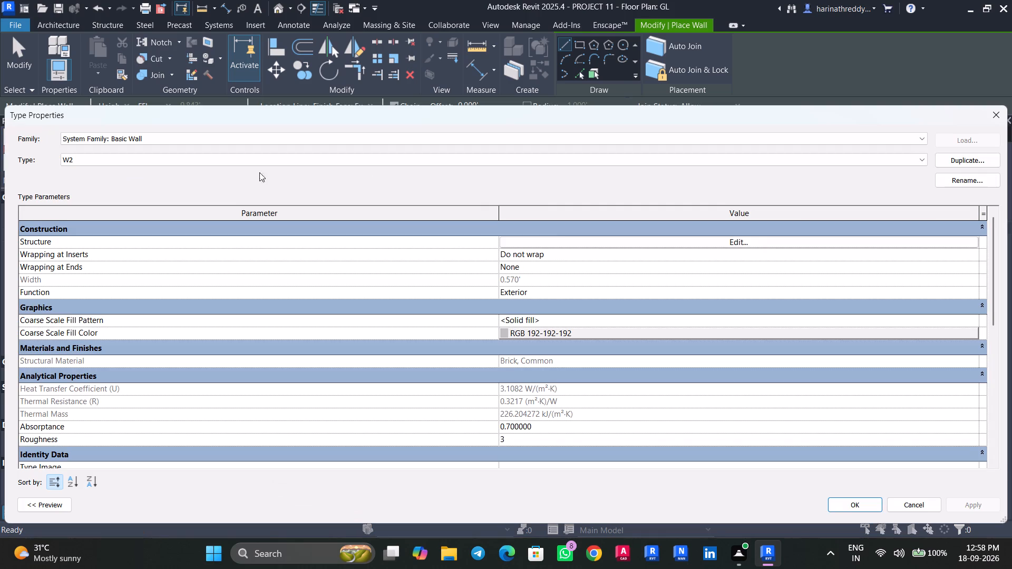
pyautogui.click(591, 242)
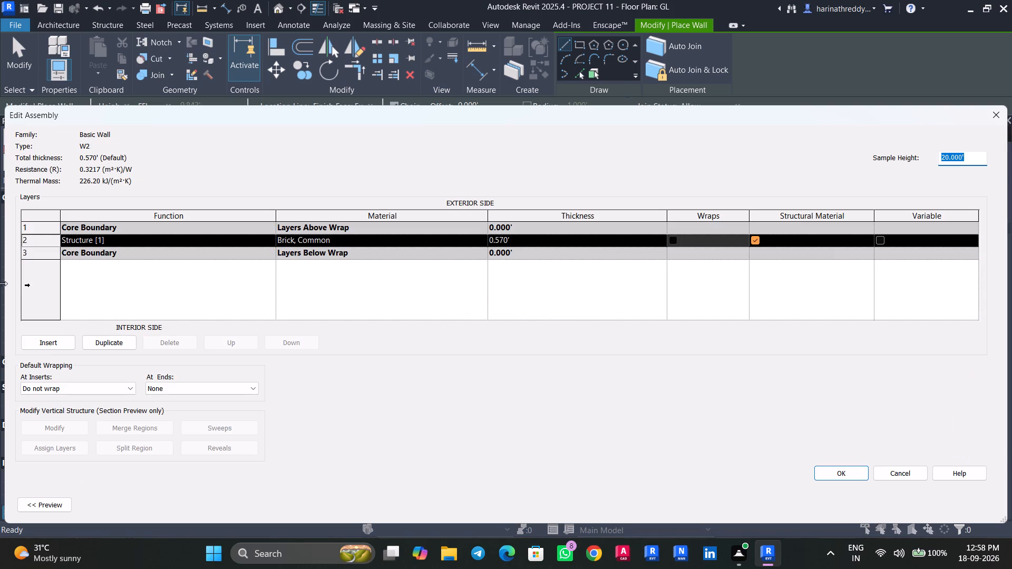
pyautogui.click(1001, 115)
pyautogui.click(1001, 115)
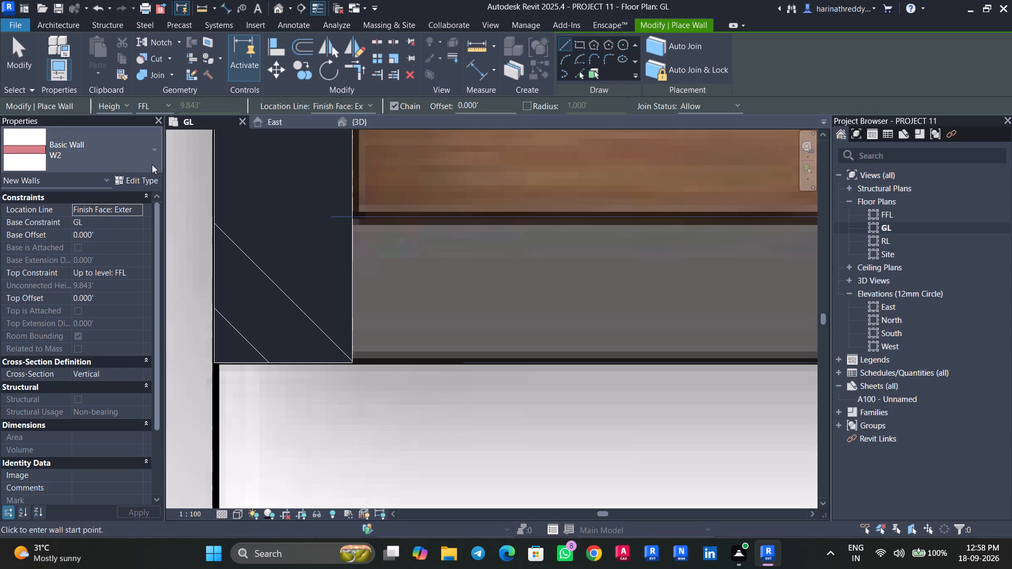
# Switch the new wall to type W3 and check the layer thickness in its structure.
pyautogui.click(114, 162)
pyautogui.click(122, 241)
pyautogui.click(130, 174)
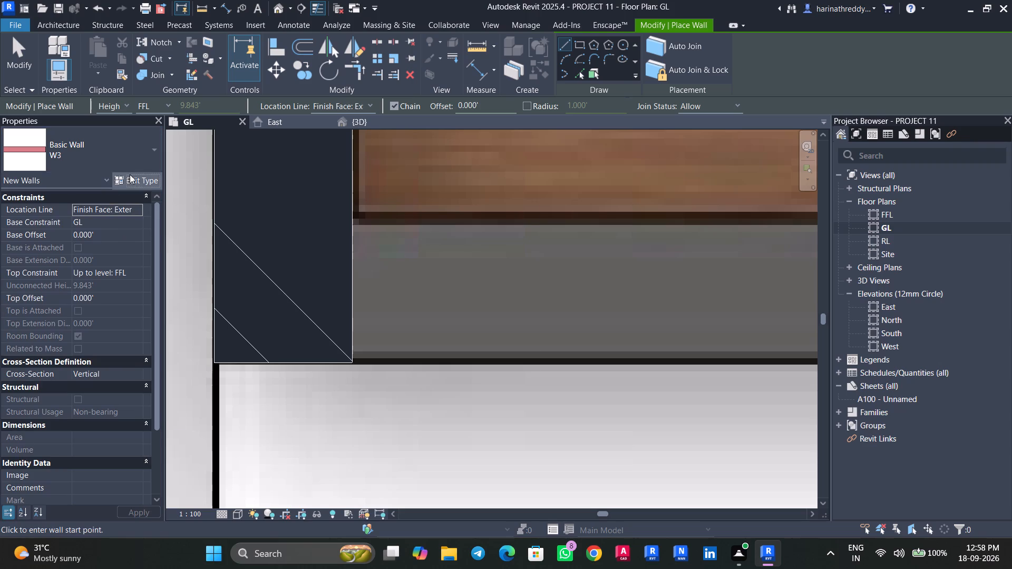
pyautogui.click(701, 239)
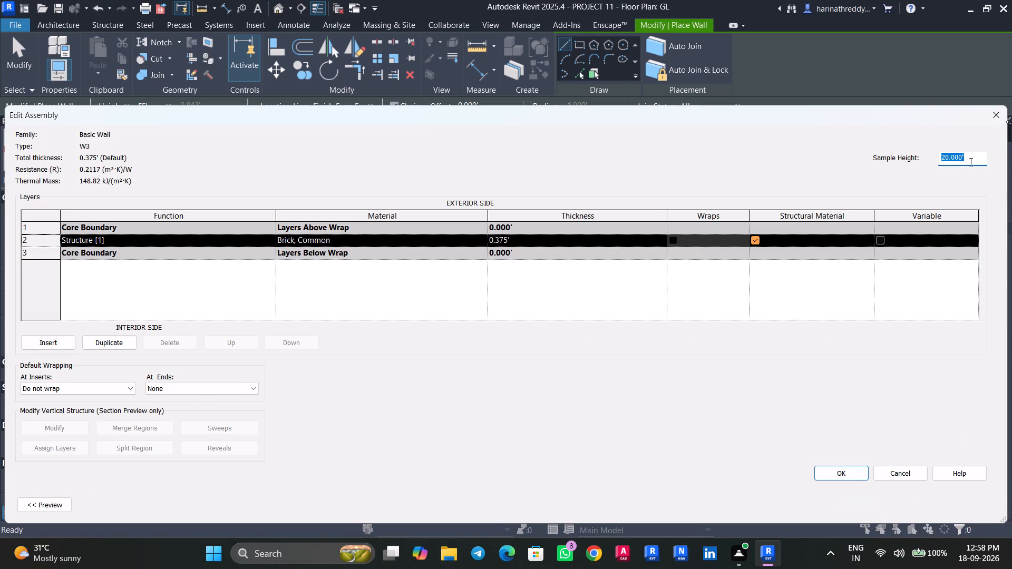
pyautogui.click(1003, 119)
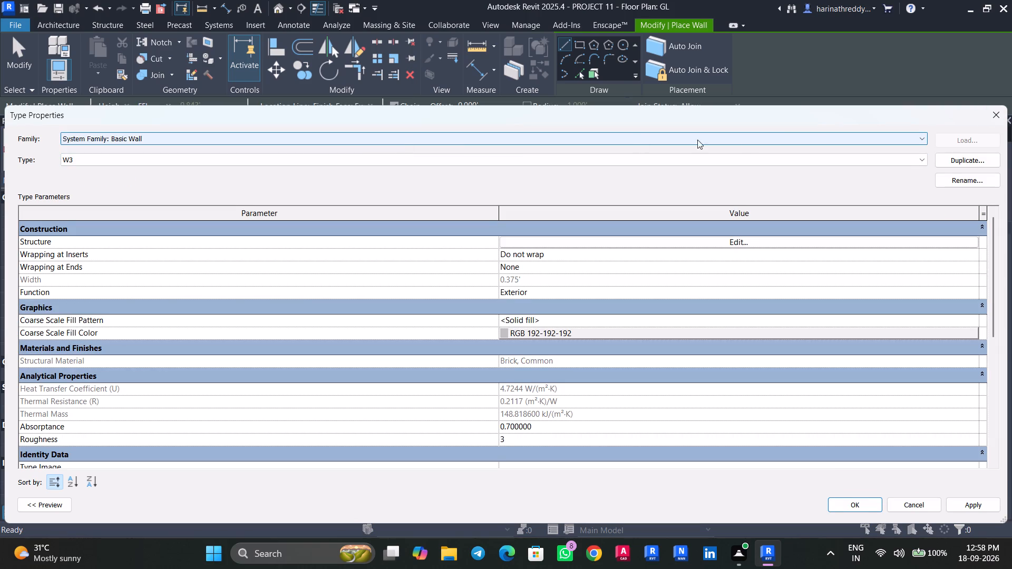
pyautogui.click(1000, 115)
# Switch the new wall to type W4 and check the layer thickness in its structure.
pyautogui.click(65, 157)
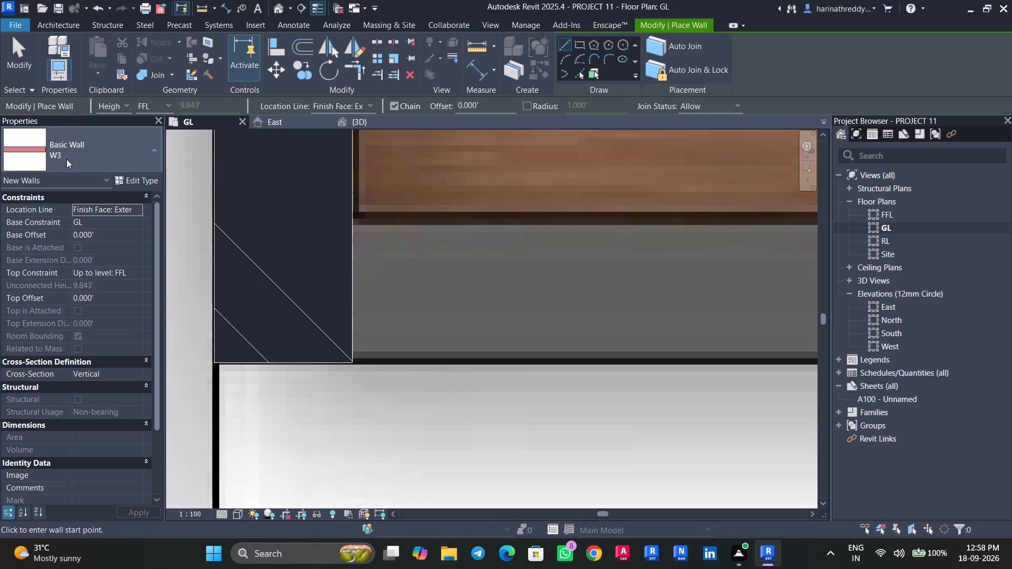
pyautogui.click(55, 224)
pyautogui.click(147, 179)
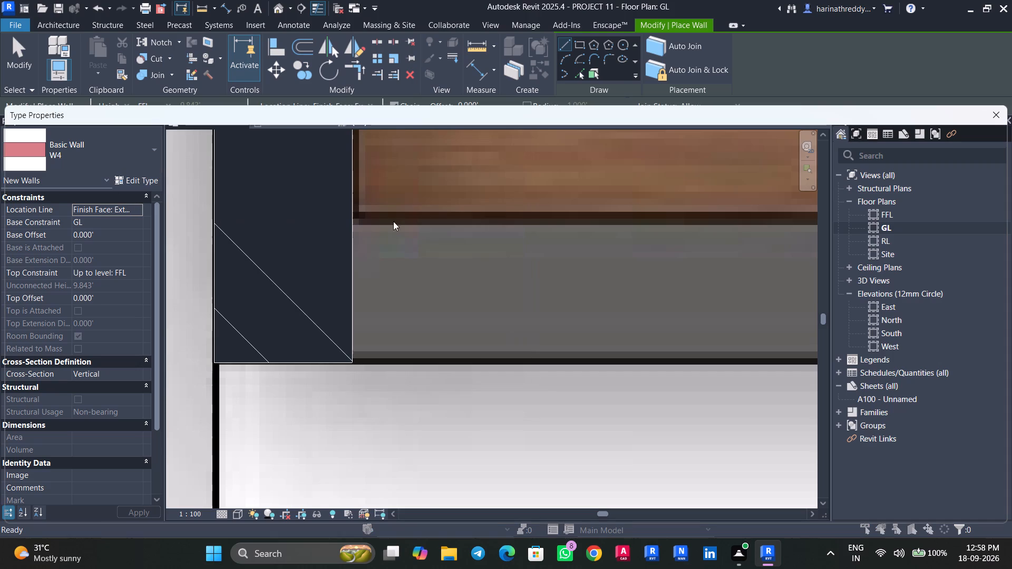
pyautogui.click(668, 246)
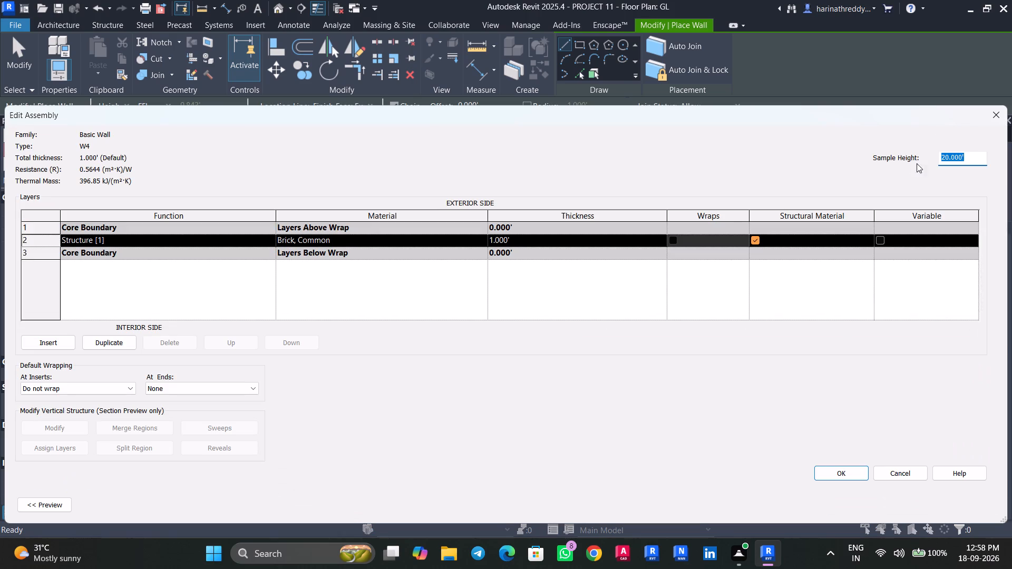
pyautogui.click(993, 119)
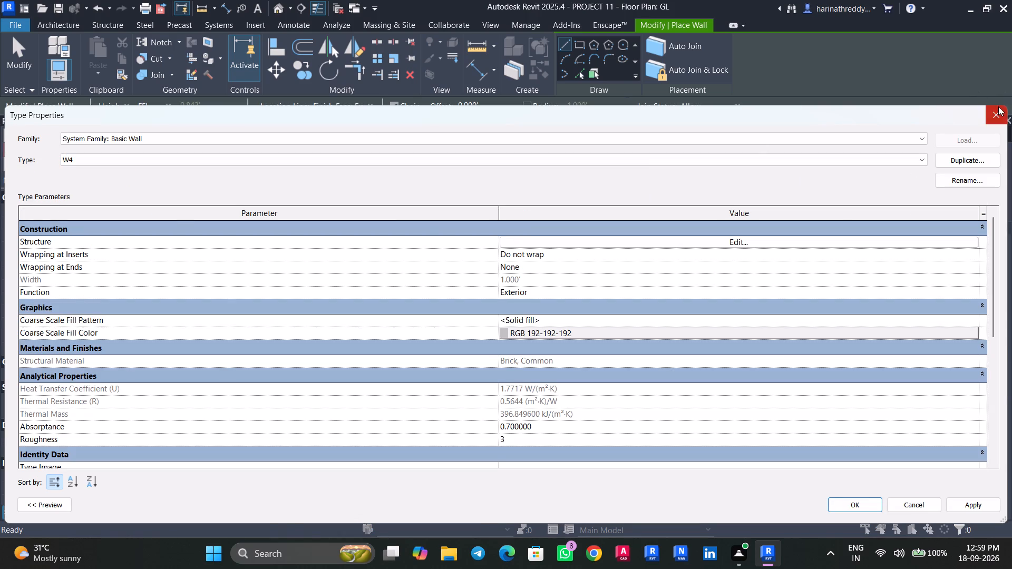
pyautogui.click(998, 106)
# Switch the new wall to type W5 and check the layer thickness in its structure.
pyautogui.click(140, 158)
pyautogui.click(93, 230)
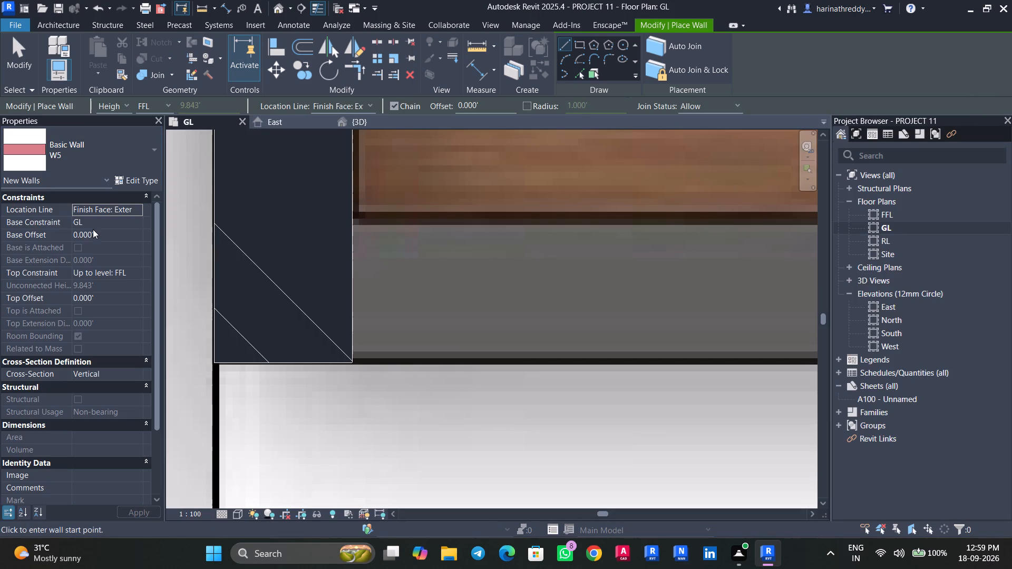
pyautogui.click(129, 189)
pyautogui.click(552, 246)
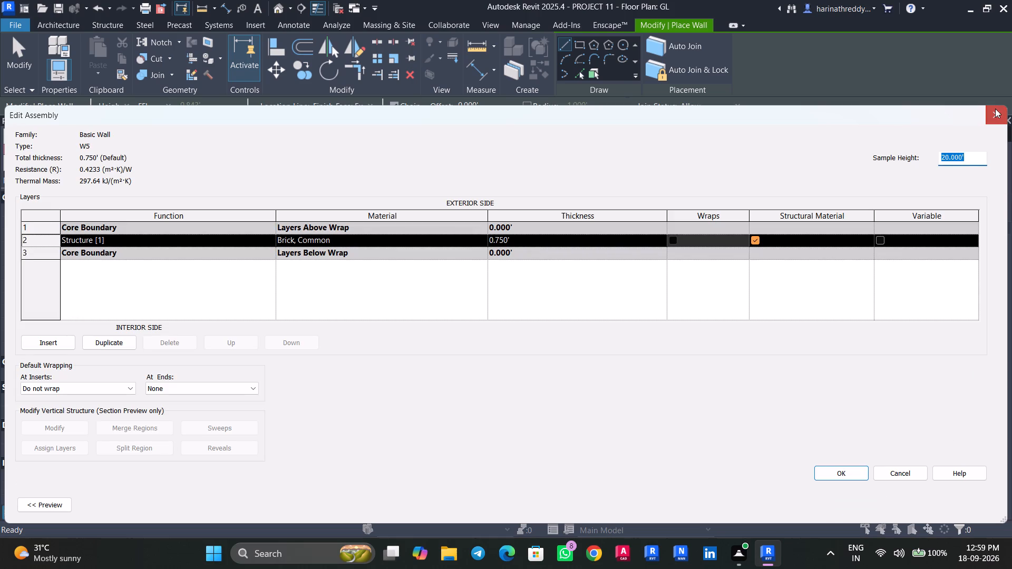
pyautogui.click(995, 109)
pyautogui.click(995, 109)
# Switch the new wall to type W6, check the layer thickness in its structure and leave the wall command.
pyautogui.click(70, 160)
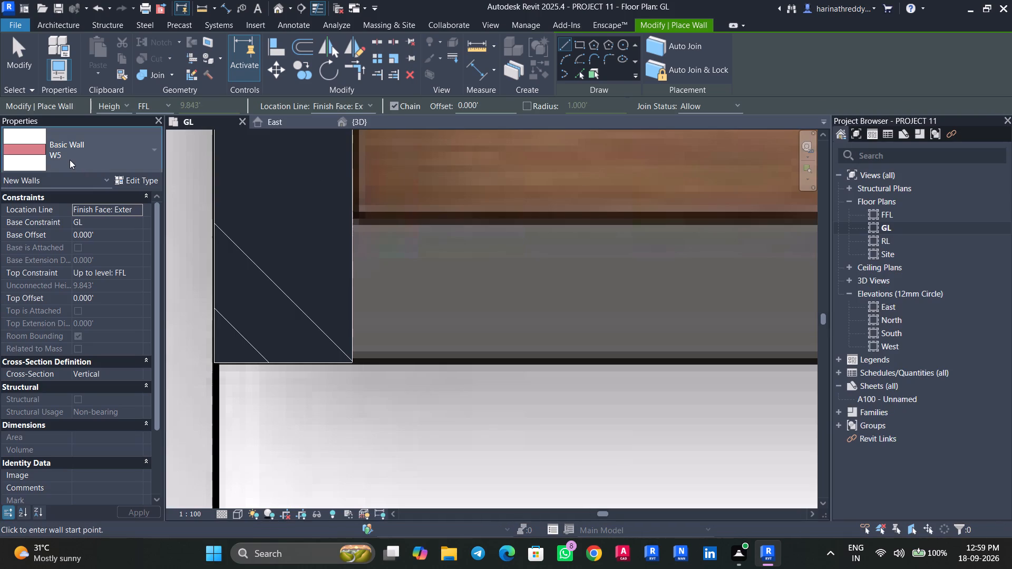
pyautogui.click(99, 225)
pyautogui.click(120, 181)
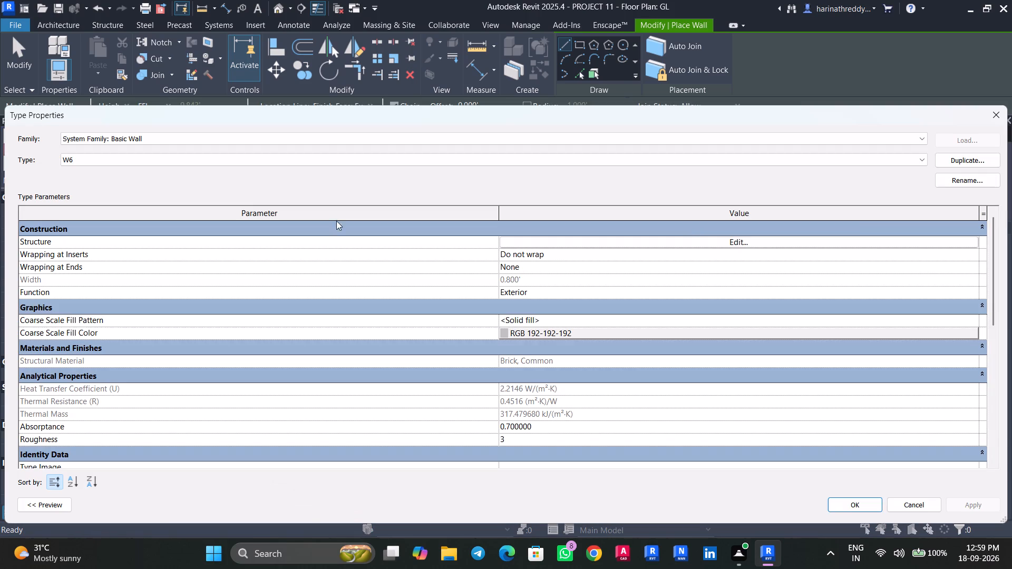
pyautogui.click(896, 242)
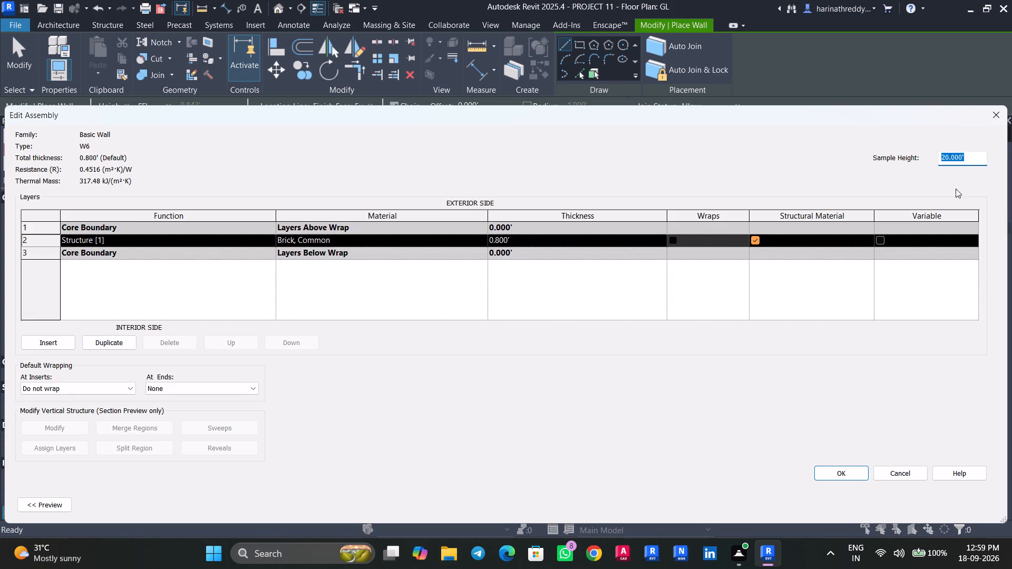
pyautogui.doubleClick(1005, 113)
pyautogui.click(992, 119)
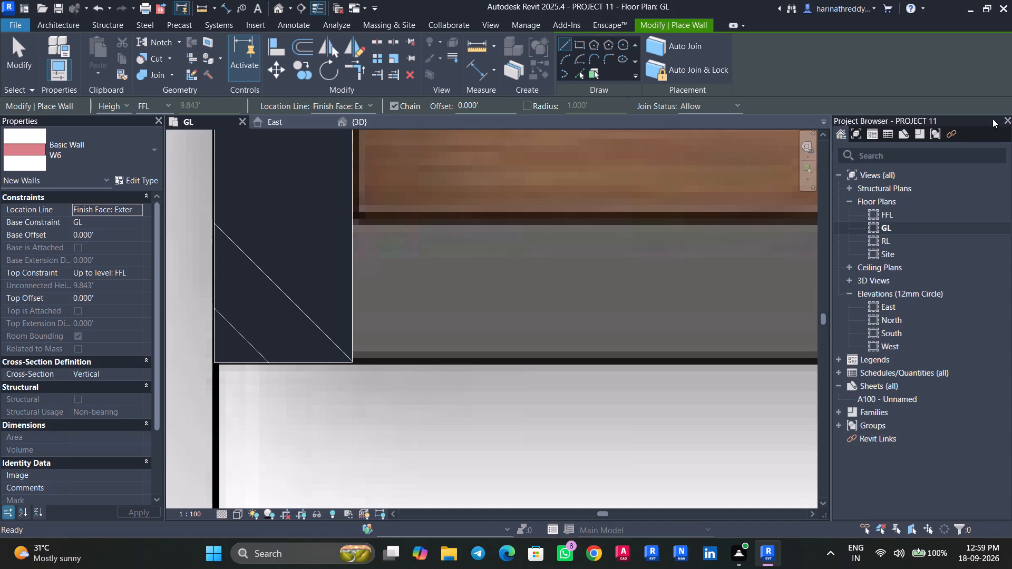
pyautogui.press('Escape')
pyautogui.press('Escape')
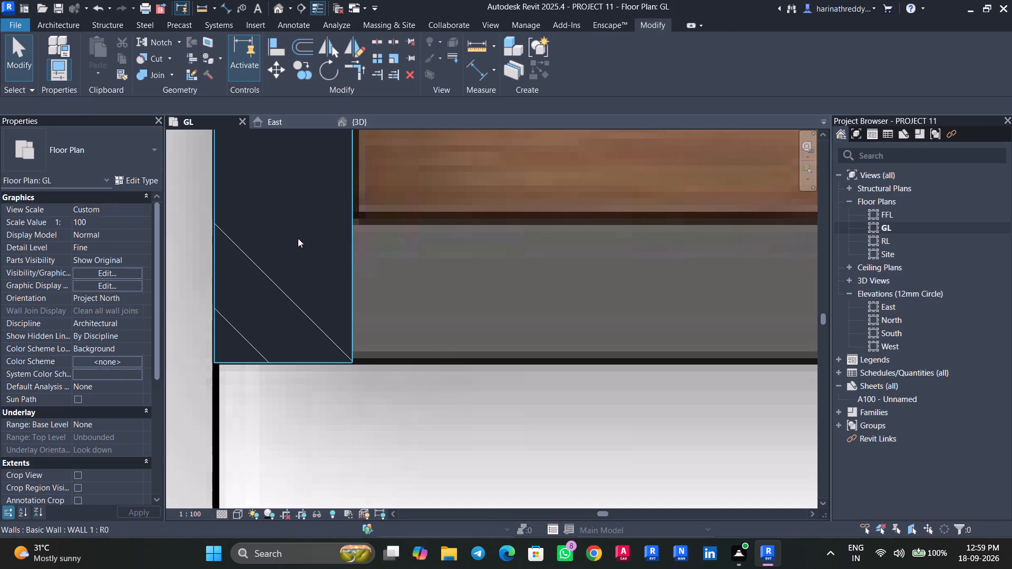
pyautogui.press('Escape')
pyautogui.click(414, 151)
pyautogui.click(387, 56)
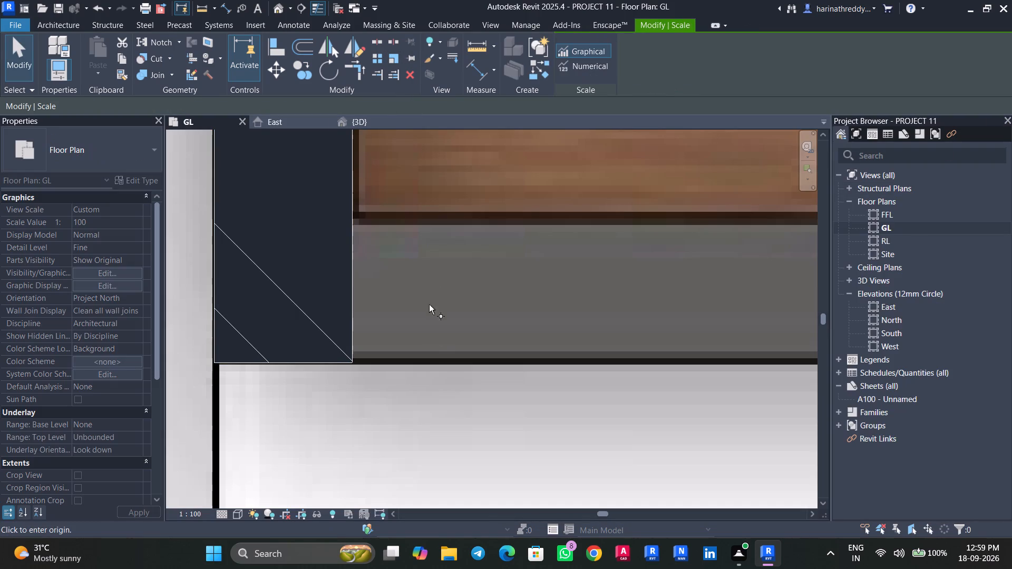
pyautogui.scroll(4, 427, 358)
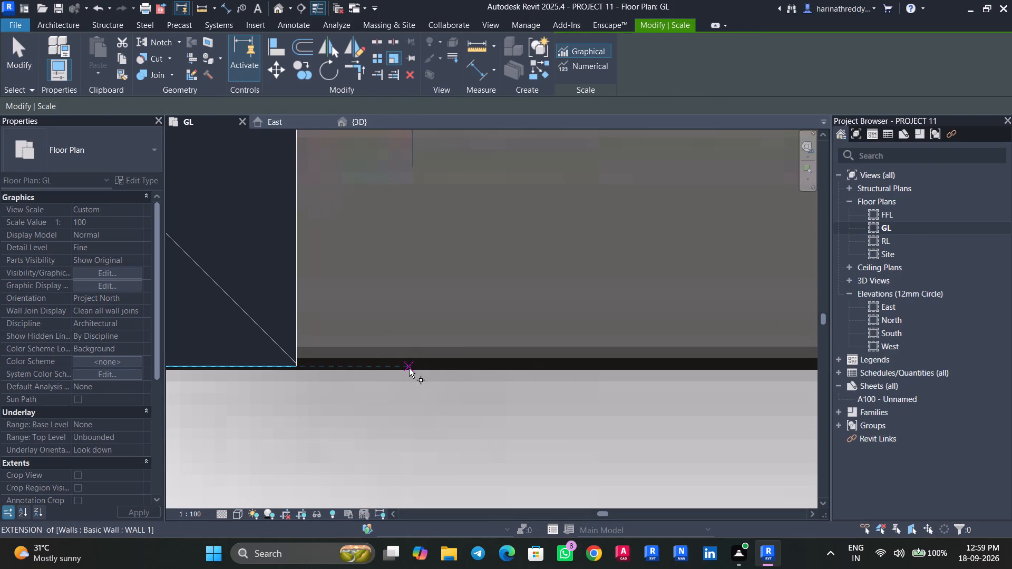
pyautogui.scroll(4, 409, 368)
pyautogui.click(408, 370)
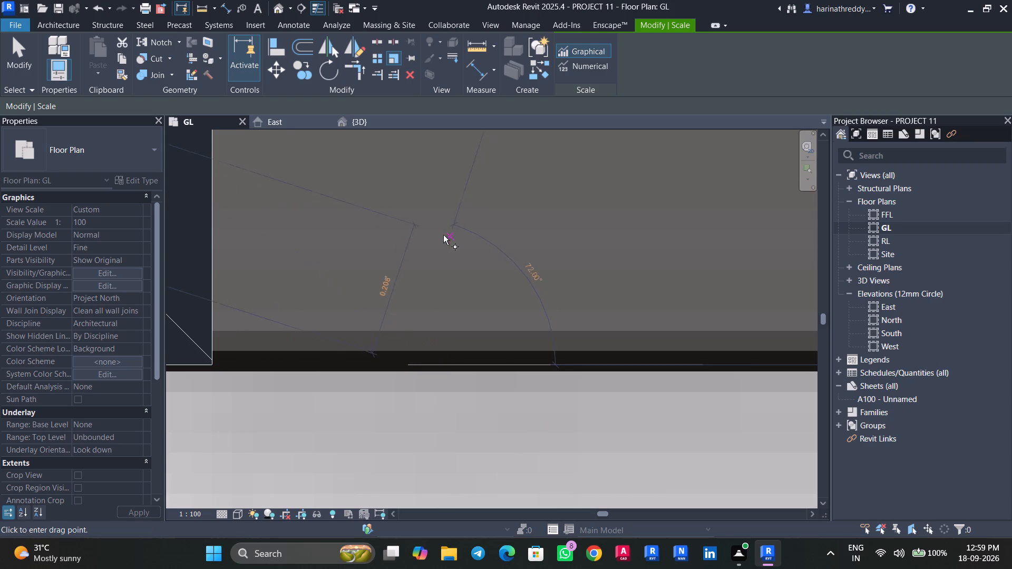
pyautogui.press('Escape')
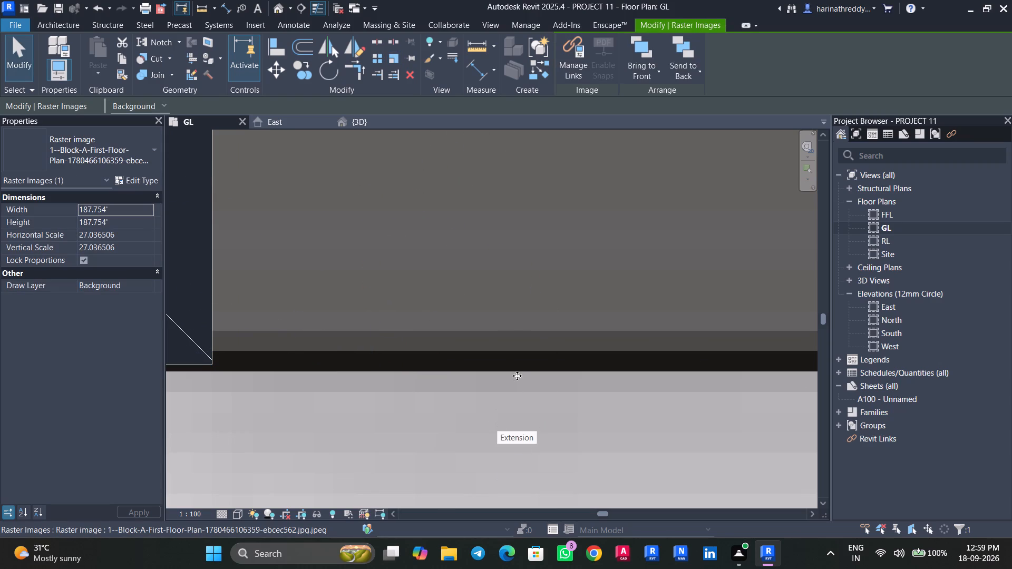
# Measure the thickness of the master bedroom's outer wall behind the wardrobe again using Scale on the plan image.
pyautogui.click(390, 53)
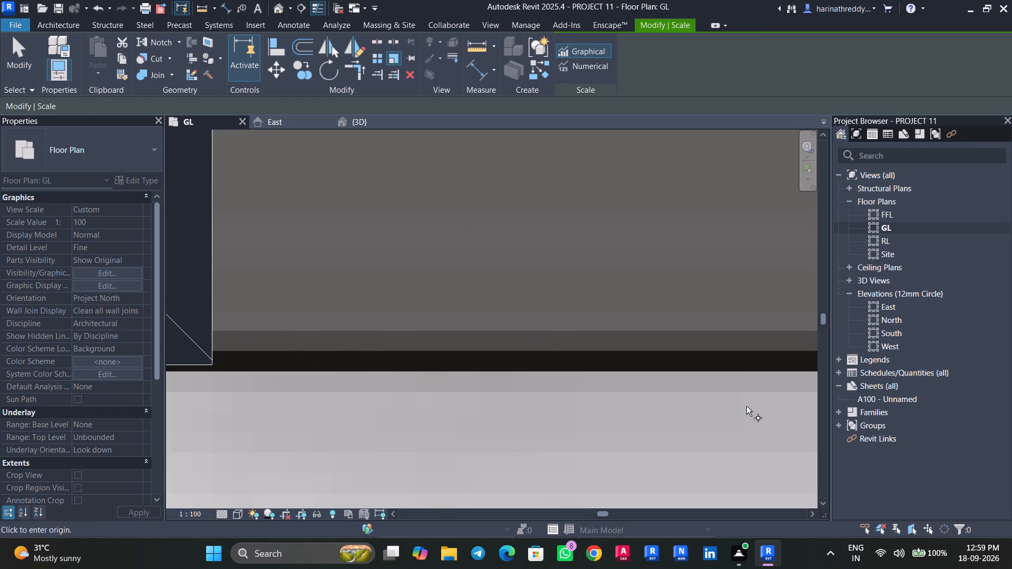
pyautogui.scroll(-4, 727, 369)
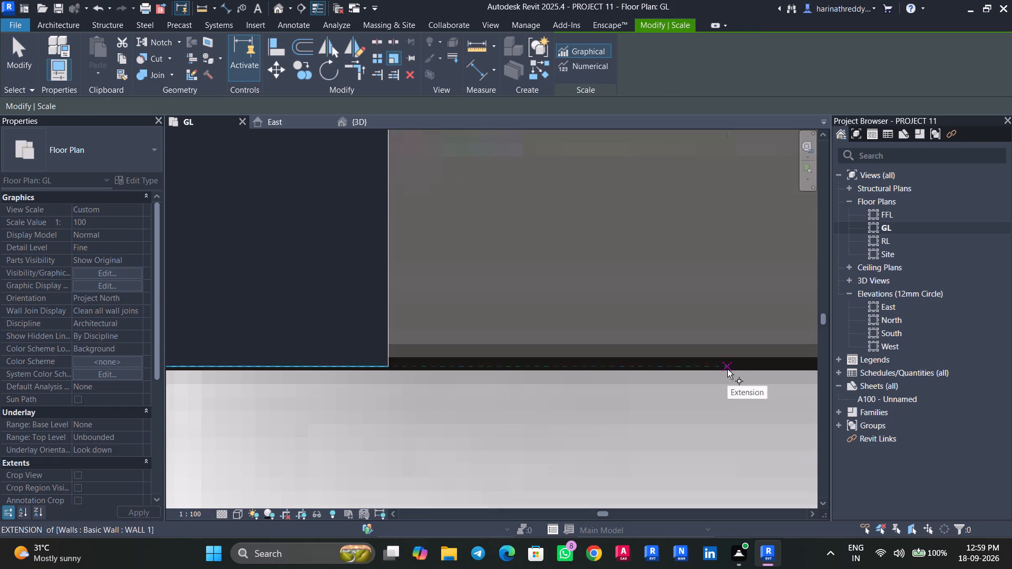
pyautogui.scroll(-3, 727, 369)
pyautogui.moveTo(727, 369); pyautogui.dragTo(459, 376, button='middle')
pyautogui.scroll(6, 560, 379)
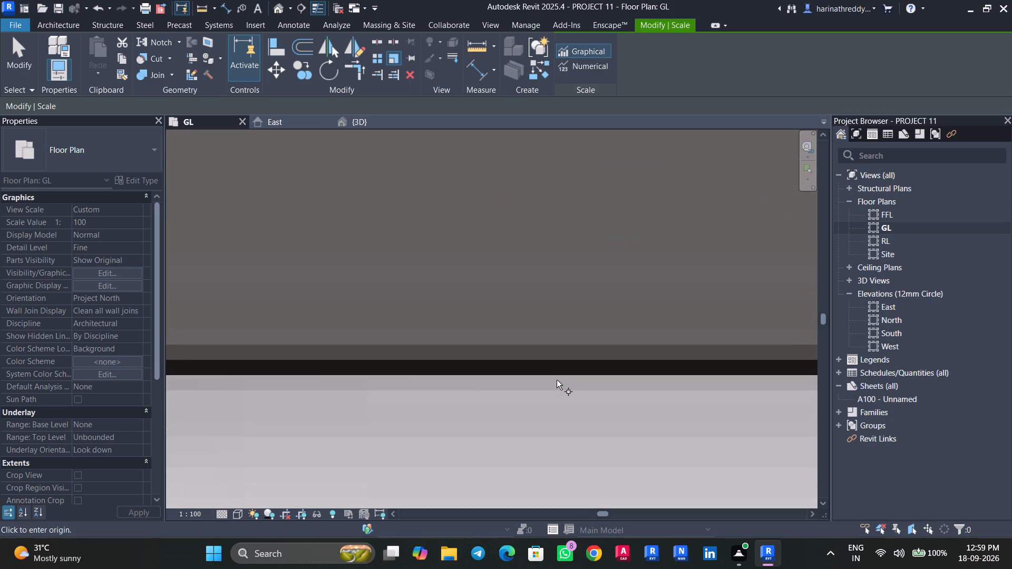
pyautogui.scroll(5, 557, 380)
pyautogui.click(554, 367)
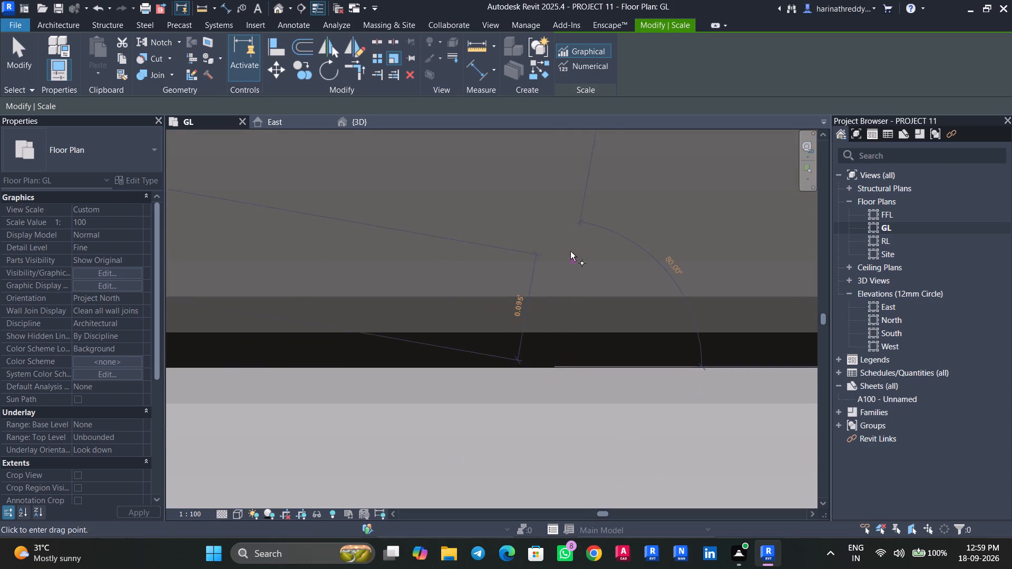
pyautogui.moveTo(555, 229); pyautogui.dragTo(550, 388, button='middle')
pyautogui.scroll(-3, 534, 338)
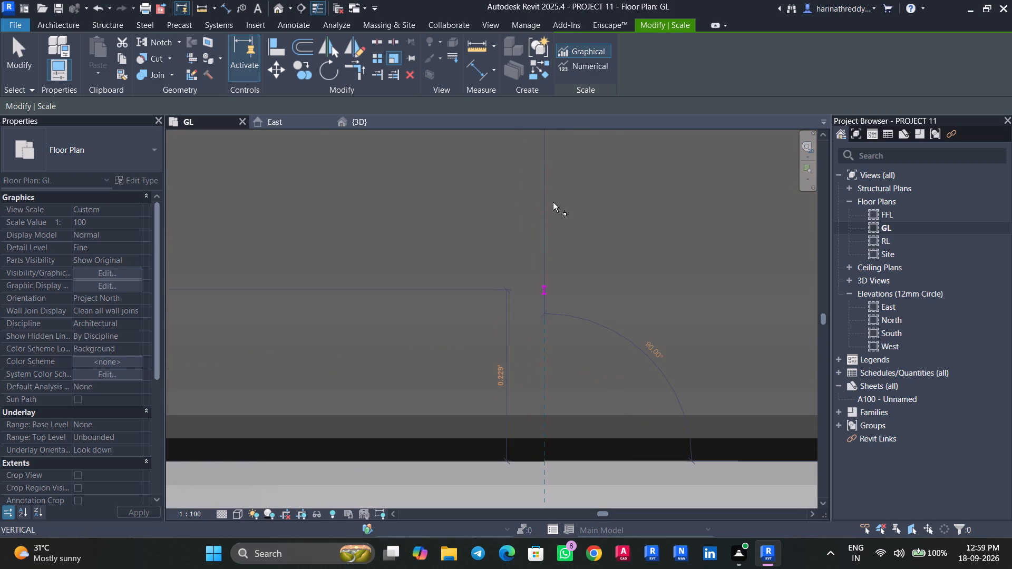
pyautogui.scroll(-5, 555, 197)
pyautogui.scroll(-2, 557, 150)
pyautogui.moveTo(562, 166); pyautogui.dragTo(567, 247, button='middle')
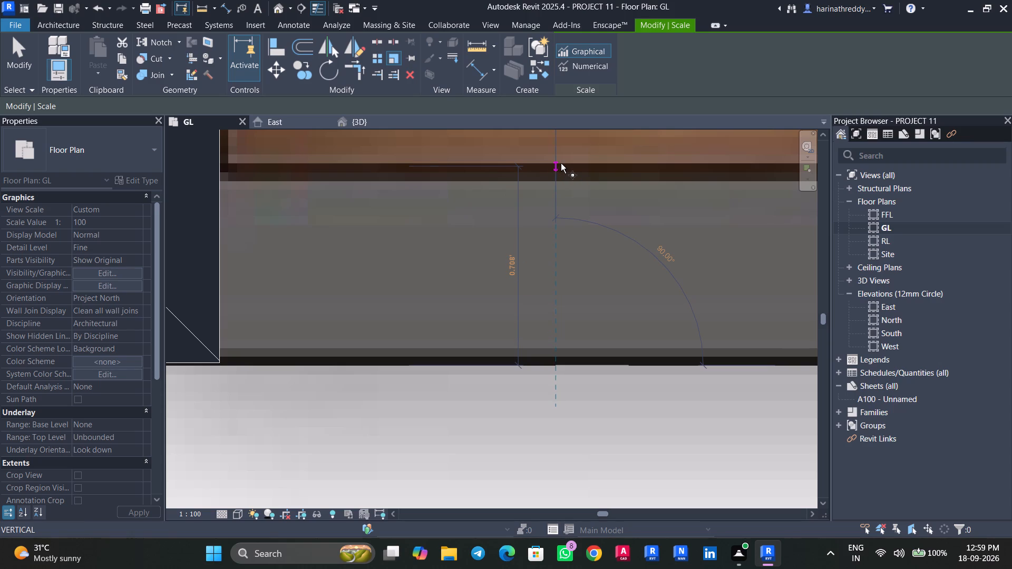
pyautogui.press('Escape')
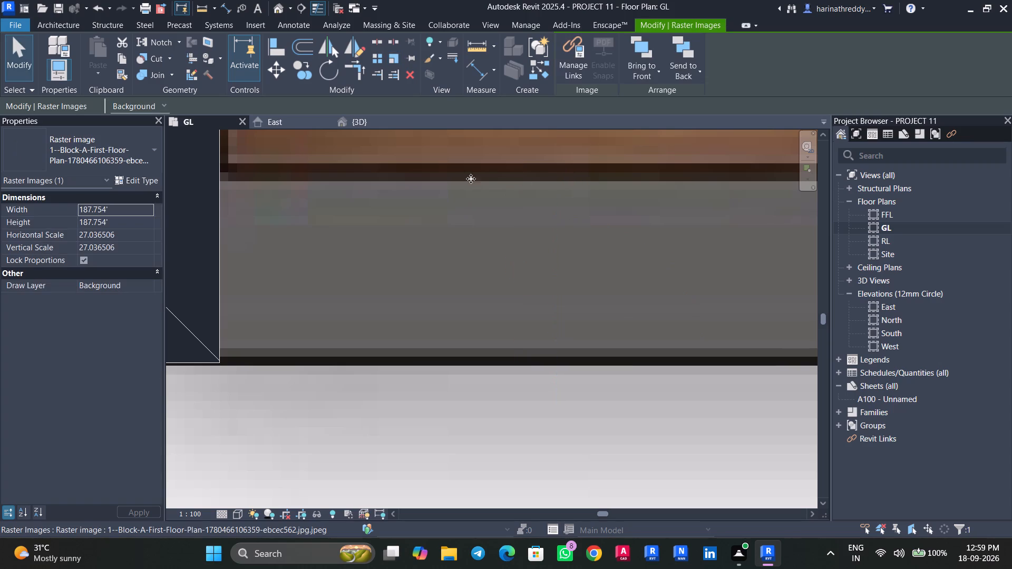
pyautogui.press('Escape')
# Start a new wall, set its type to W8 and check the layer thickness in its structure.
pyautogui.write('WA')
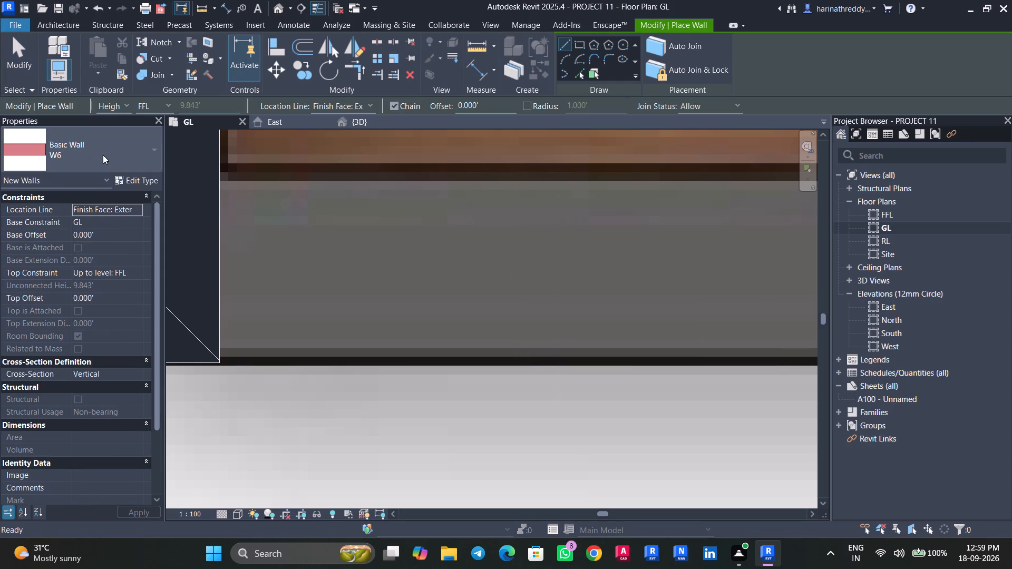
pyautogui.click(103, 155)
pyautogui.click(85, 251)
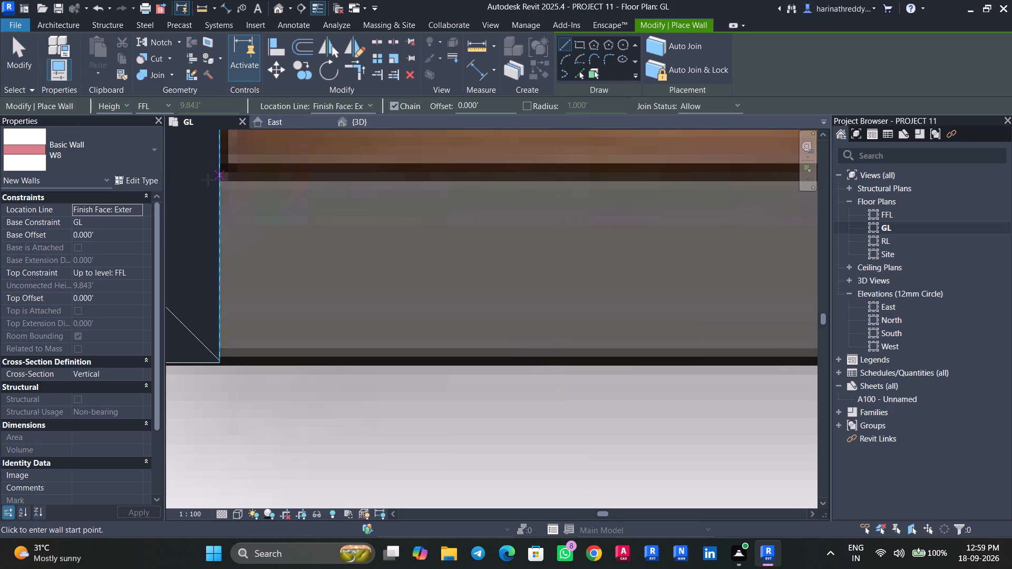
pyautogui.click(132, 179)
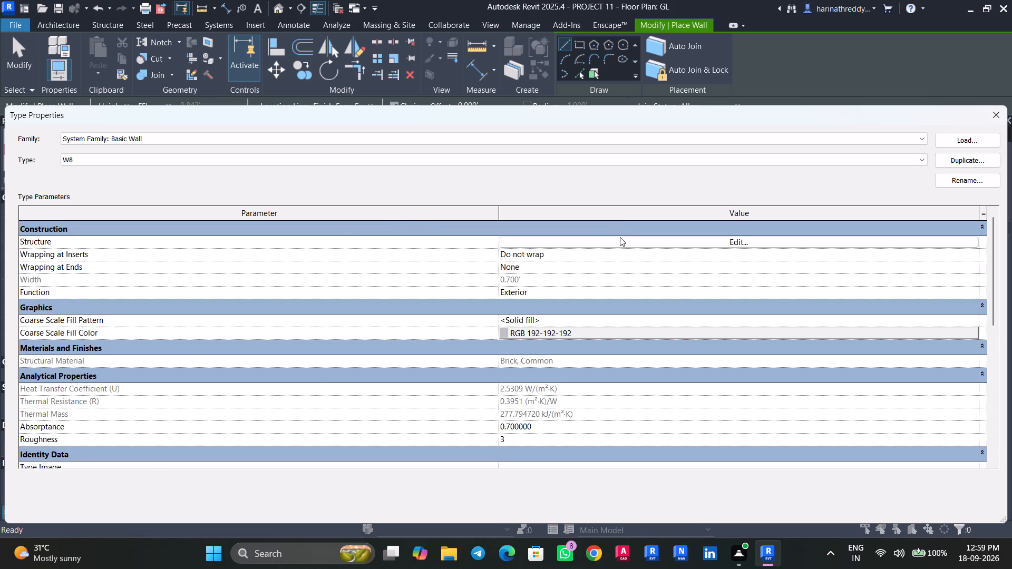
pyautogui.click(620, 237)
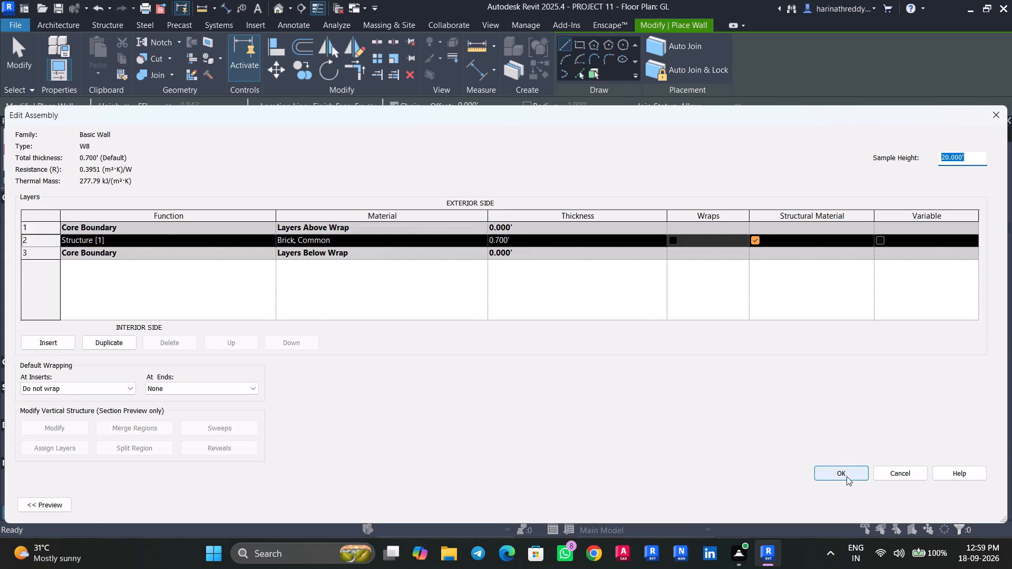
pyautogui.click(846, 473)
pyautogui.click(848, 504)
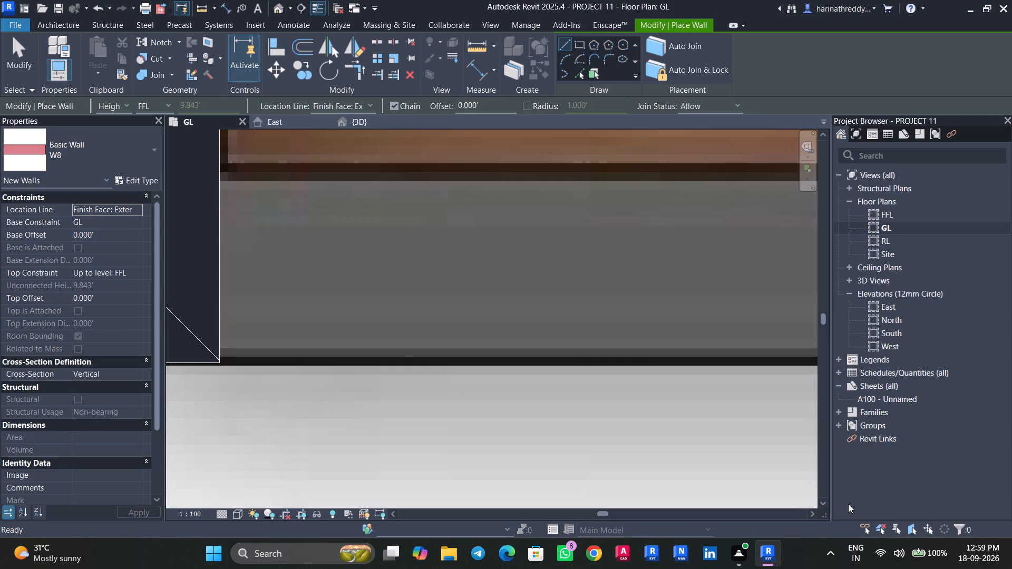
# Draw the W8 outer wall from the master bedroom's corner past M.TOILET to the balcony-side wall face, about 20.6 ft long.
pyautogui.click(222, 180)
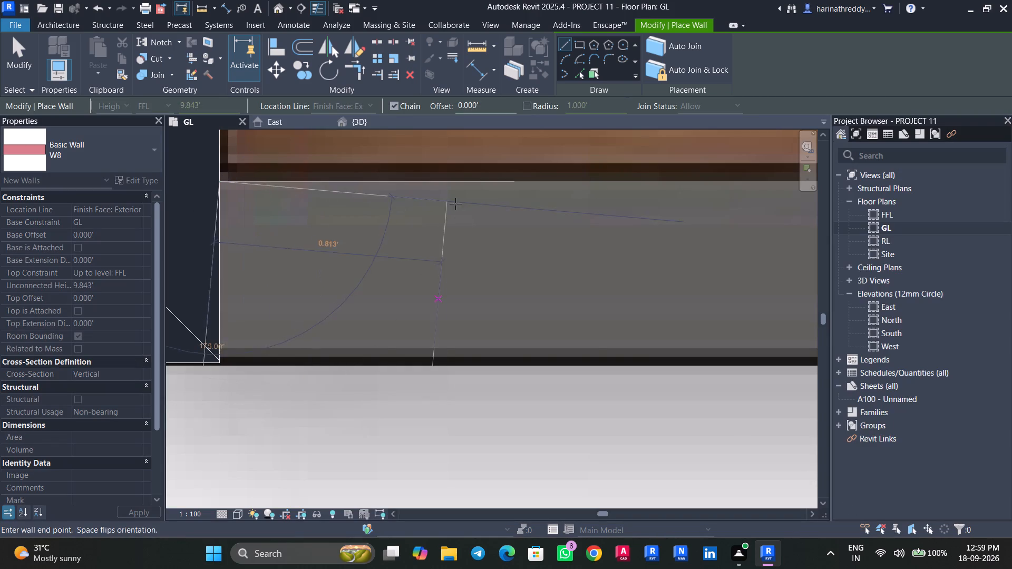
pyautogui.scroll(-9, 494, 188)
pyautogui.moveTo(494, 188); pyautogui.dragTo(94, 197, button='middle')
pyautogui.scroll(-1, 94, 197)
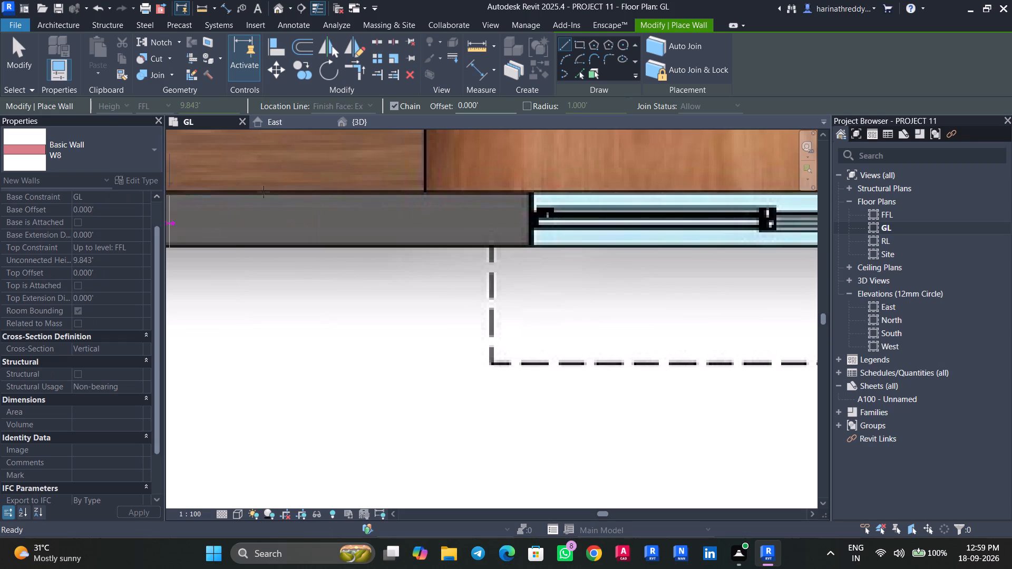
pyautogui.scroll(-5, 613, 198)
pyautogui.moveTo(614, 198); pyautogui.dragTo(187, 221, button='middle')
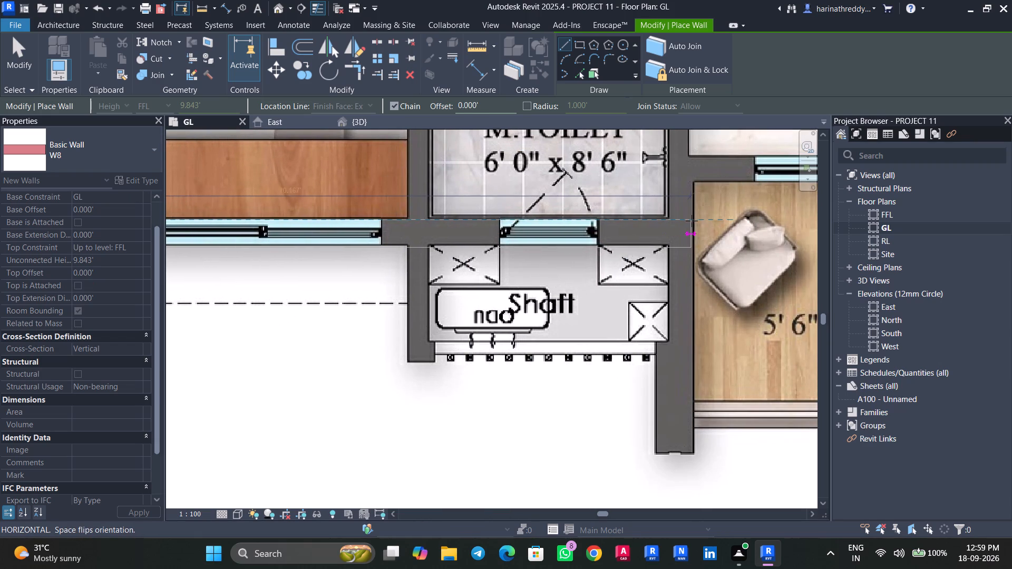
pyautogui.scroll(6, 692, 221)
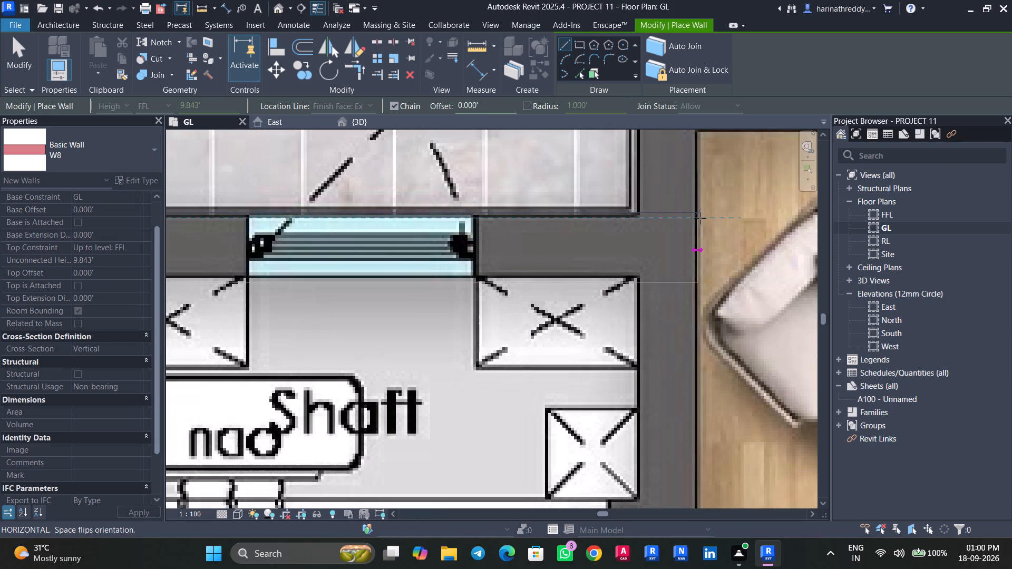
pyautogui.scroll(8, 699, 218)
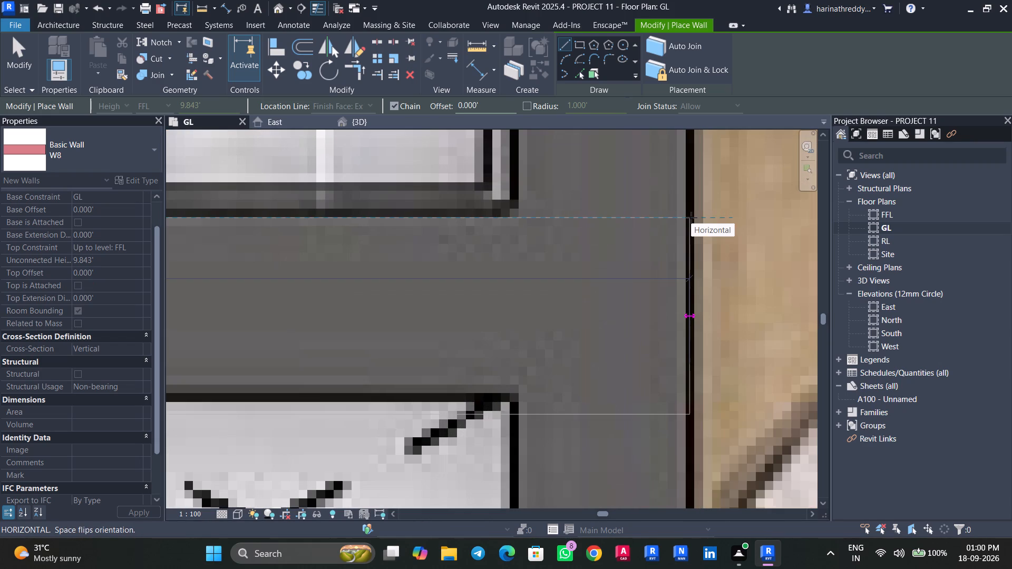
pyautogui.click(693, 213)
pyautogui.press('Escape')
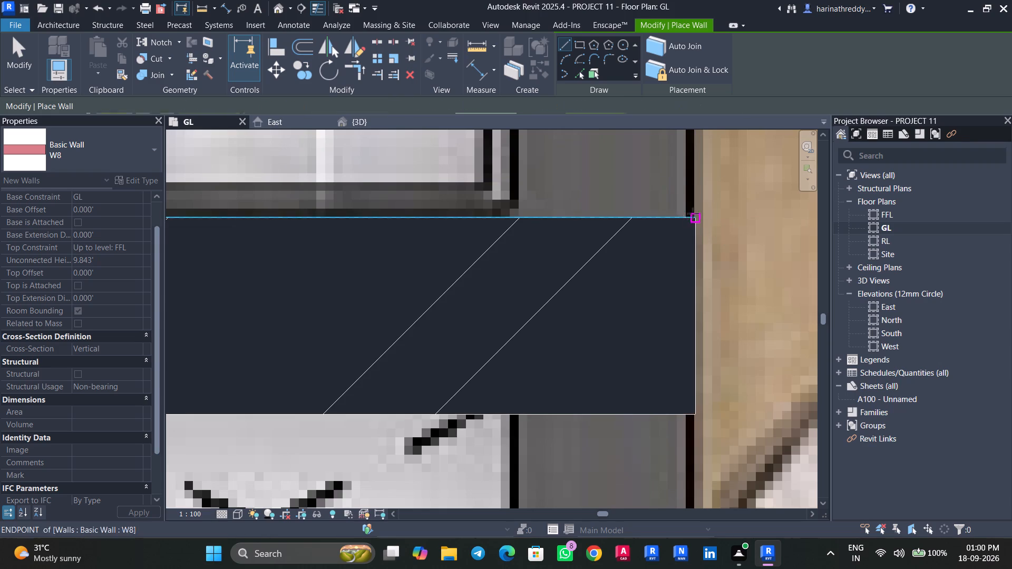
pyautogui.press('Escape')
# Nudge the new W8 wall once toward M.TOILET to align it with the wall on the plan image.
pyautogui.scroll(-4, 516, 248)
pyautogui.scroll(1, 515, 249)
pyautogui.scroll(-1, 515, 250)
pyautogui.scroll(-10, 326, 268)
pyautogui.moveTo(319, 267); pyautogui.dragTo(498, 291, button='middle')
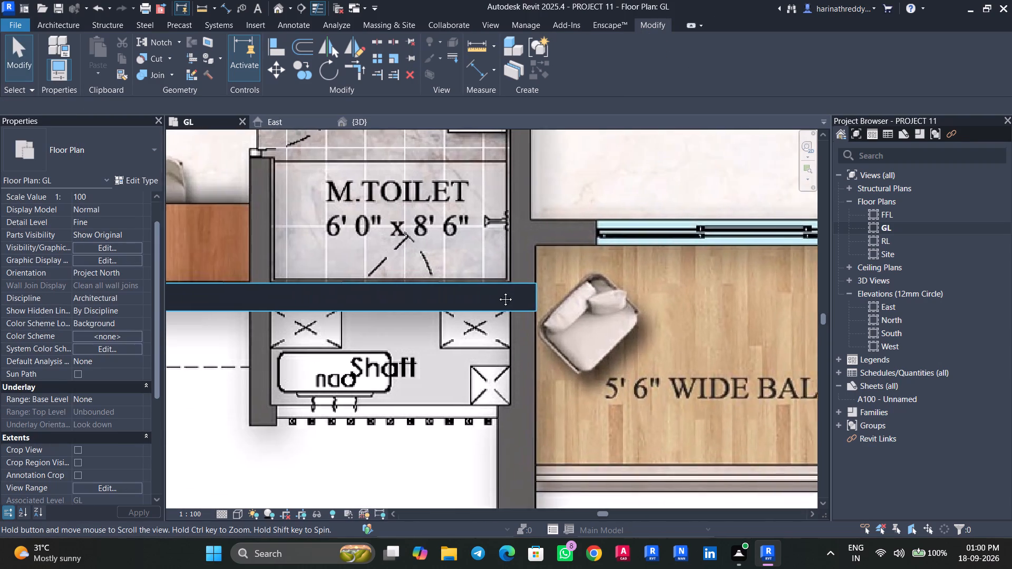
pyautogui.moveTo(498, 291); pyautogui.dragTo(587, 293, button='middle')
pyautogui.click(430, 288)
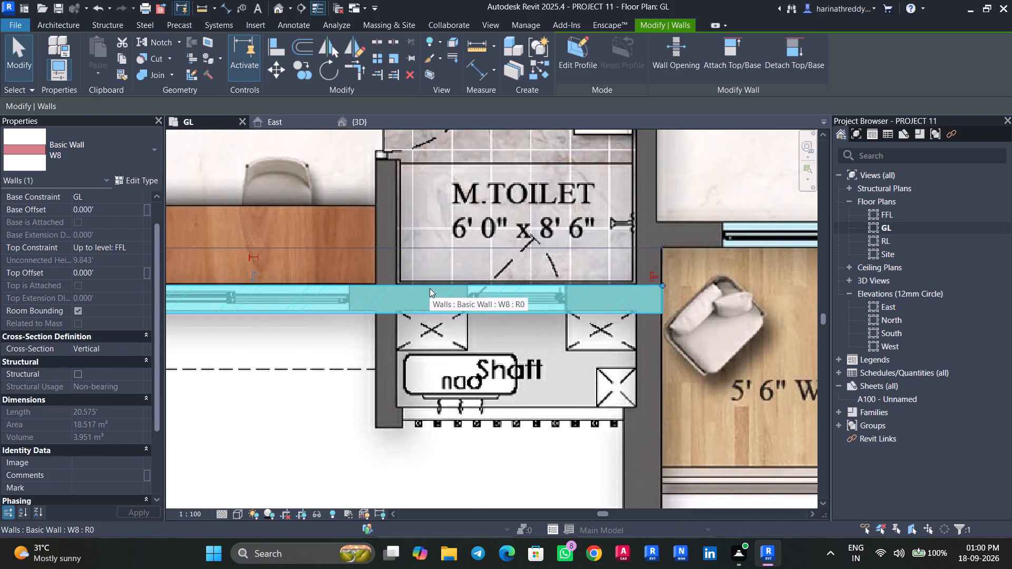
pyautogui.press('Up')
pyautogui.press('Escape')
# Measure the thickness of the wall between the master bedroom and M.TOILET using Scale on the plan image.
pyautogui.scroll(-12, 430, 288)
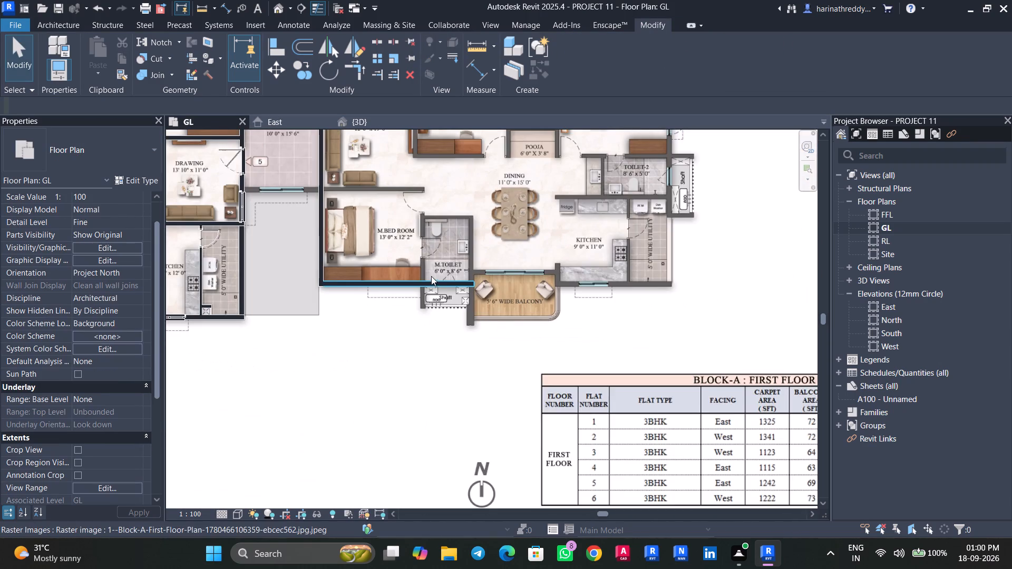
pyautogui.moveTo(431, 276); pyautogui.dragTo(399, 400, button='middle')
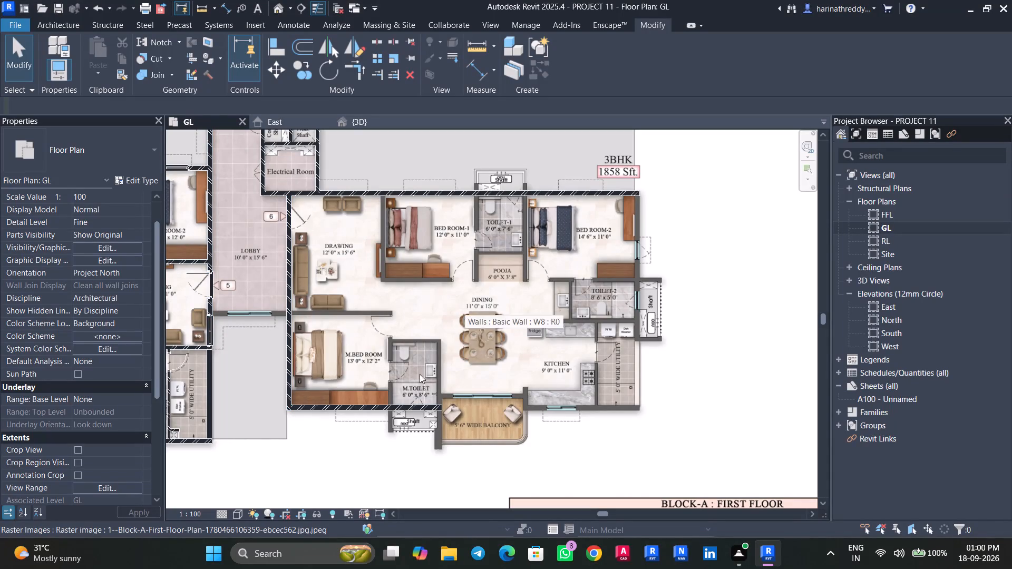
pyautogui.scroll(18, 383, 436)
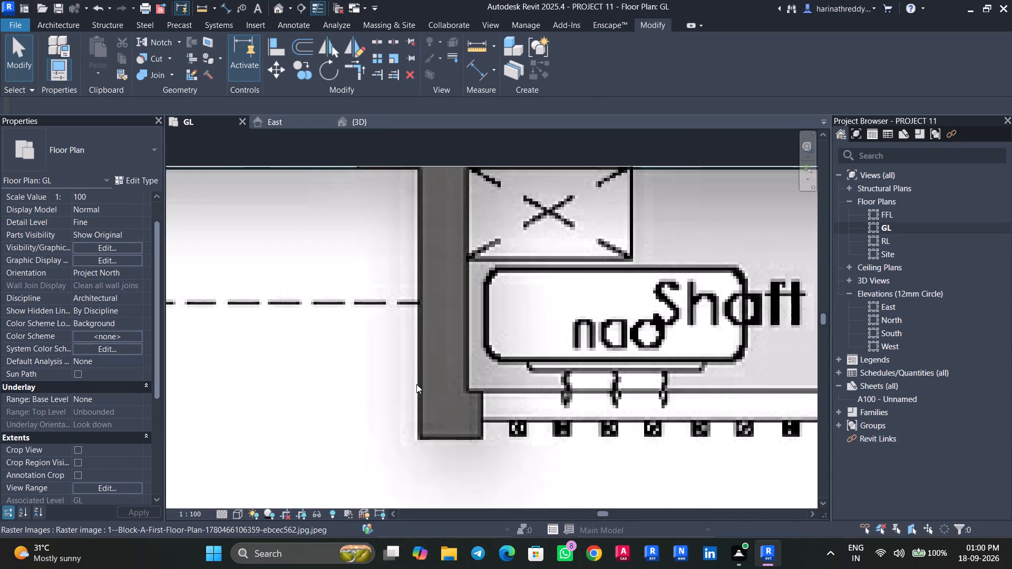
pyautogui.scroll(-5, 421, 338)
pyautogui.scroll(1, 416, 332)
pyautogui.moveTo(410, 315); pyautogui.dragTo(371, 469, button='middle')
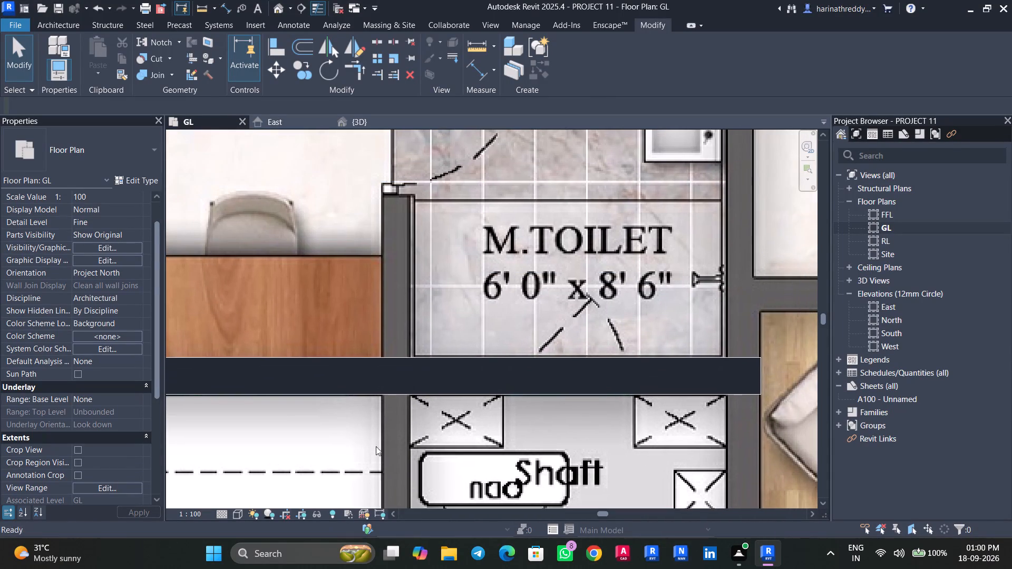
pyautogui.scroll(7, 364, 249)
pyautogui.press('Escape')
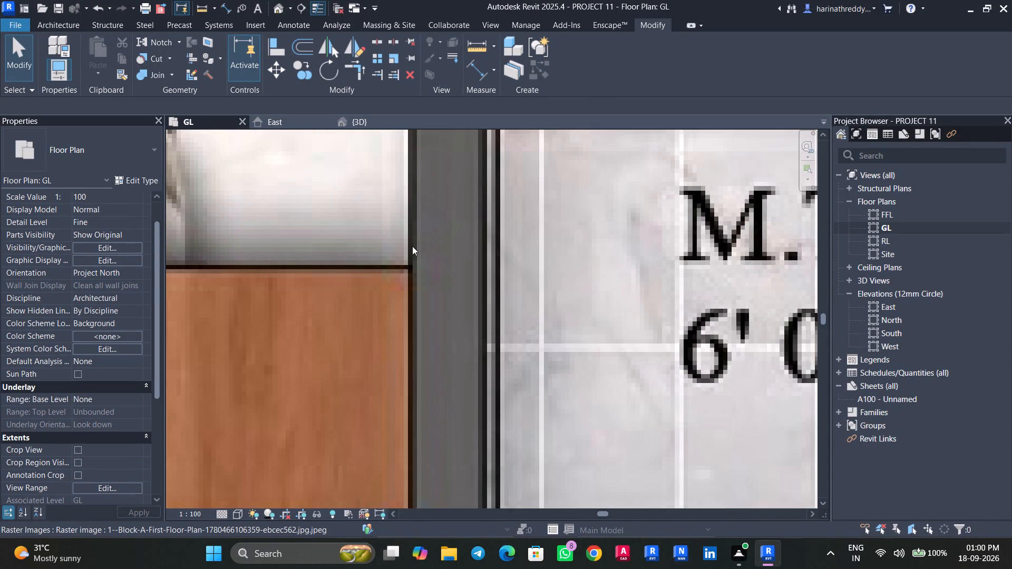
pyautogui.click(514, 198)
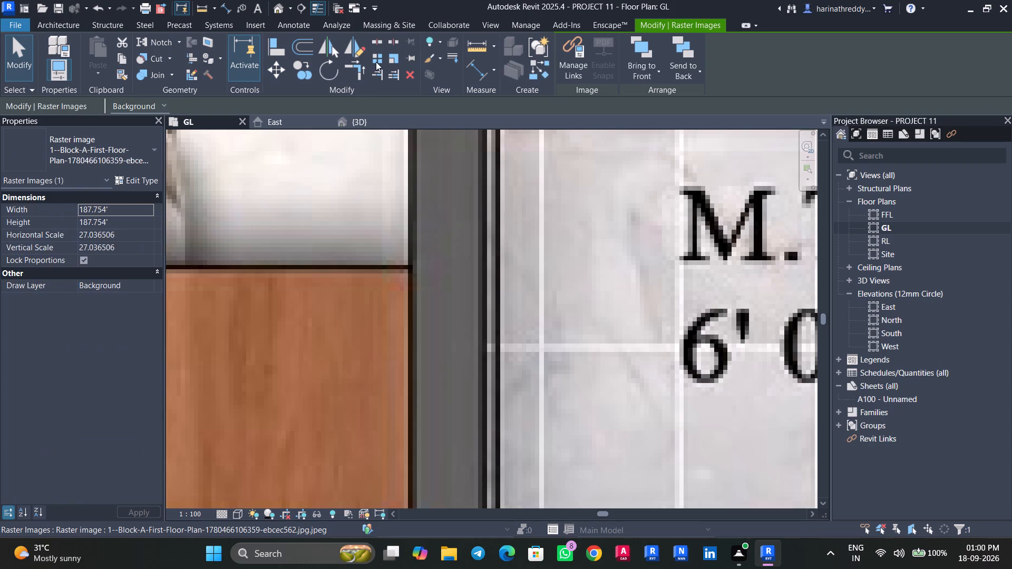
pyautogui.click(390, 54)
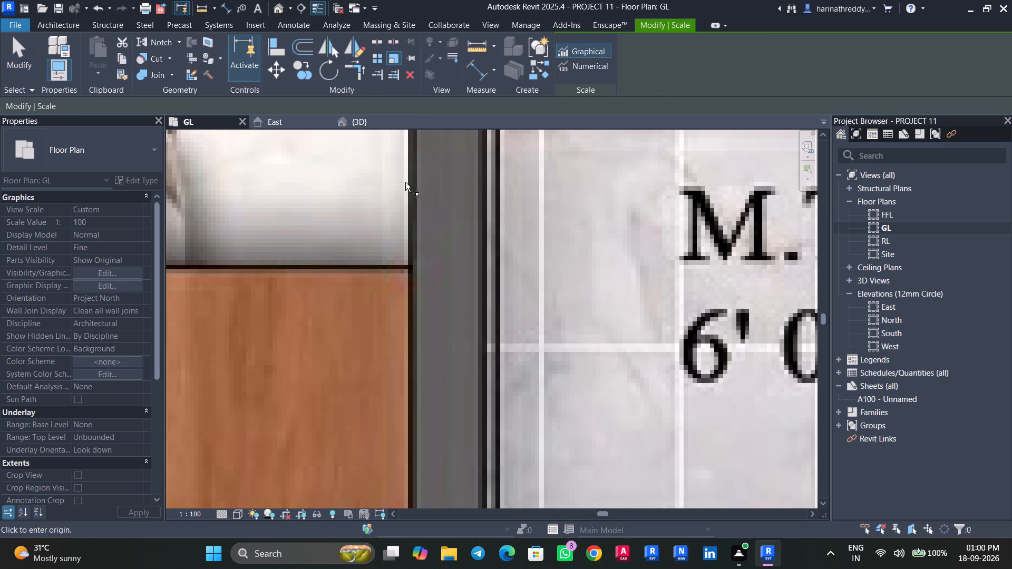
pyautogui.click(408, 176)
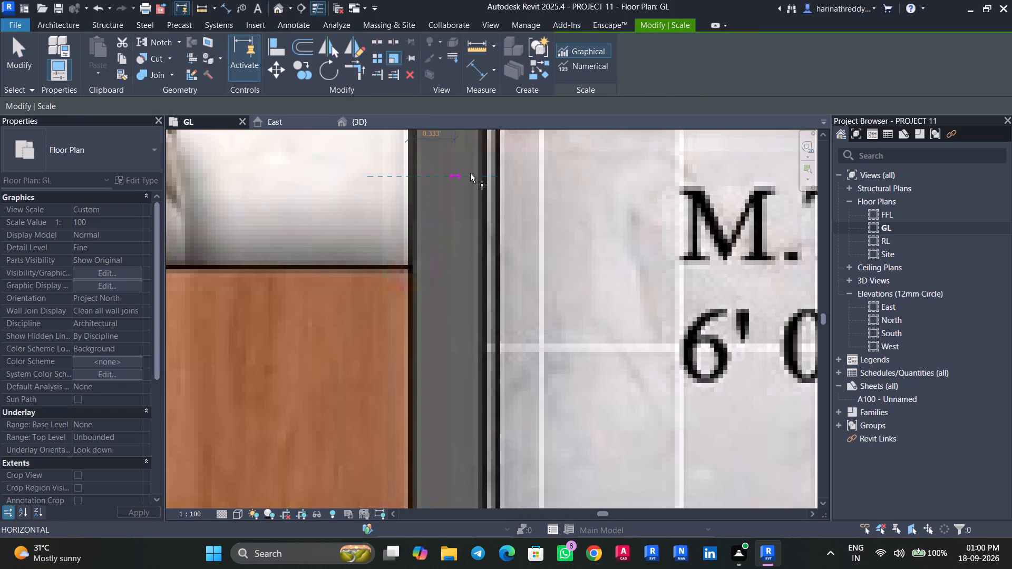
pyautogui.scroll(-5, 486, 173)
pyautogui.scroll(6, 487, 173)
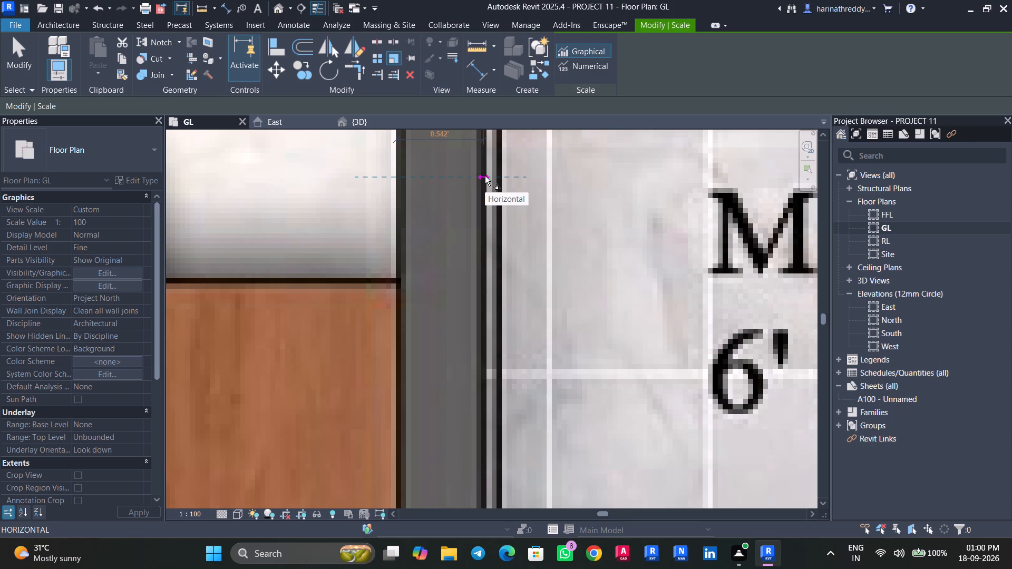
pyautogui.press('Escape')
# Start a new wall, set its type to W9 and check the layer thickness in its structure.
pyautogui.write('WA')
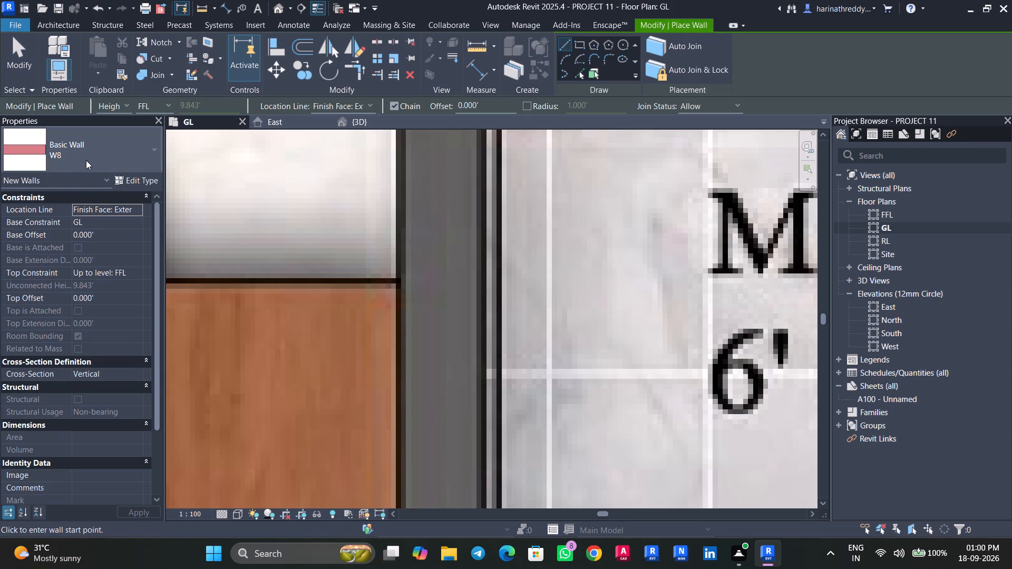
pyautogui.click(87, 160)
pyautogui.click(91, 231)
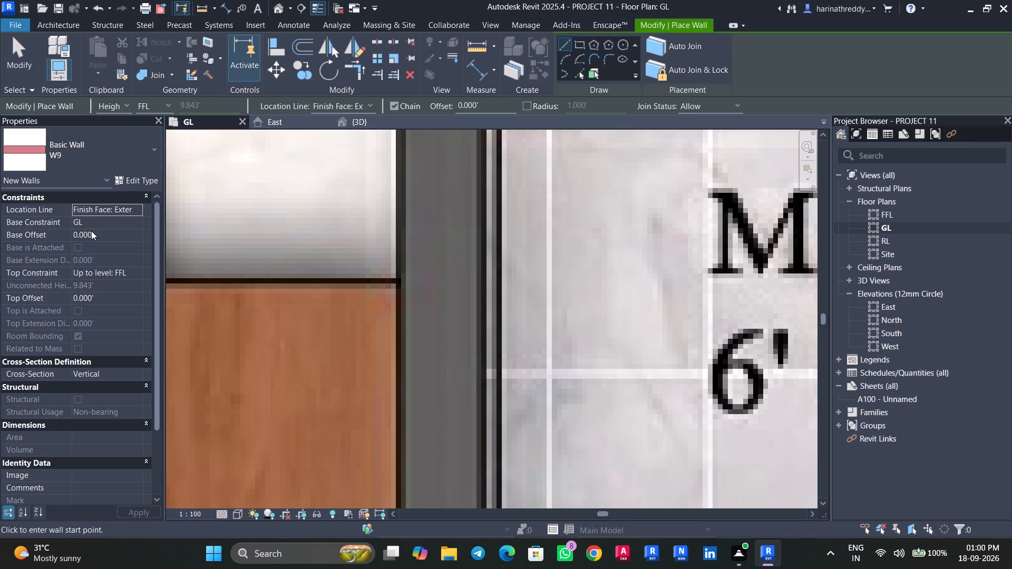
pyautogui.click(132, 176)
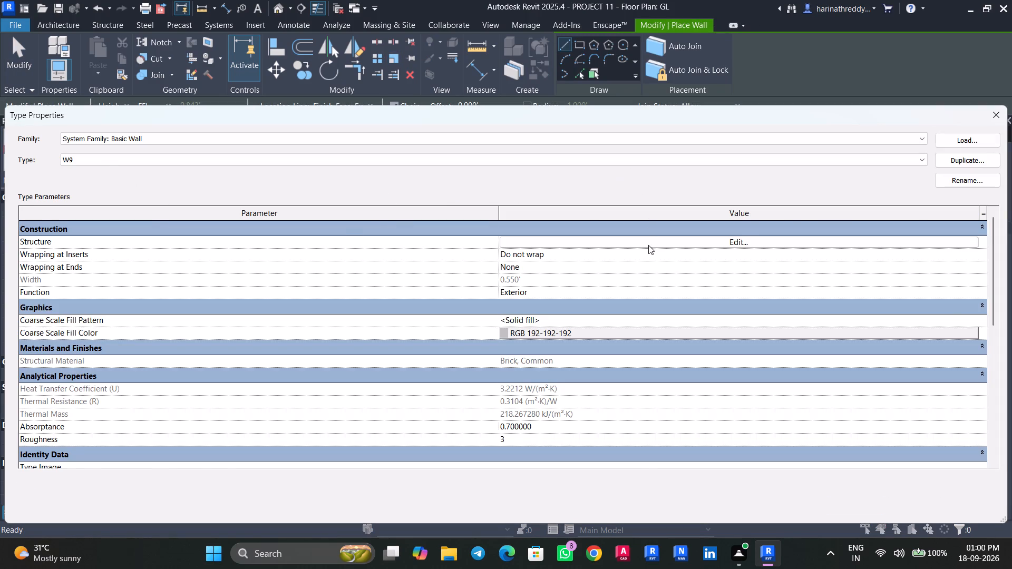
pyautogui.click(648, 245)
pyautogui.click(834, 468)
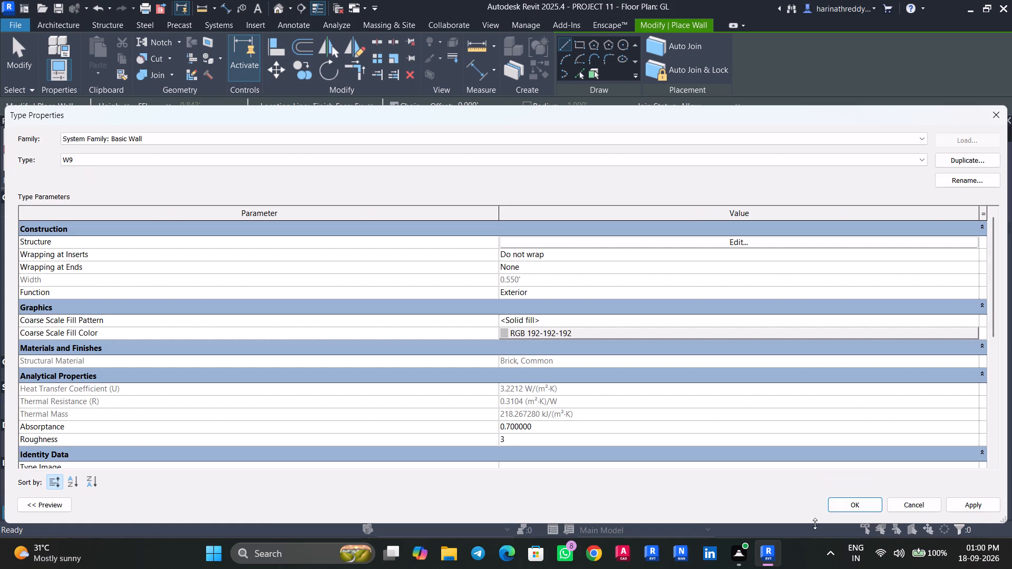
pyautogui.click(843, 497)
# Draw the W9 wall from the M.TOILET door jamb, across the W8 wall, to the far end of the shaft's side wall, about 6.7 ft long.
pyautogui.scroll(-4, 464, 303)
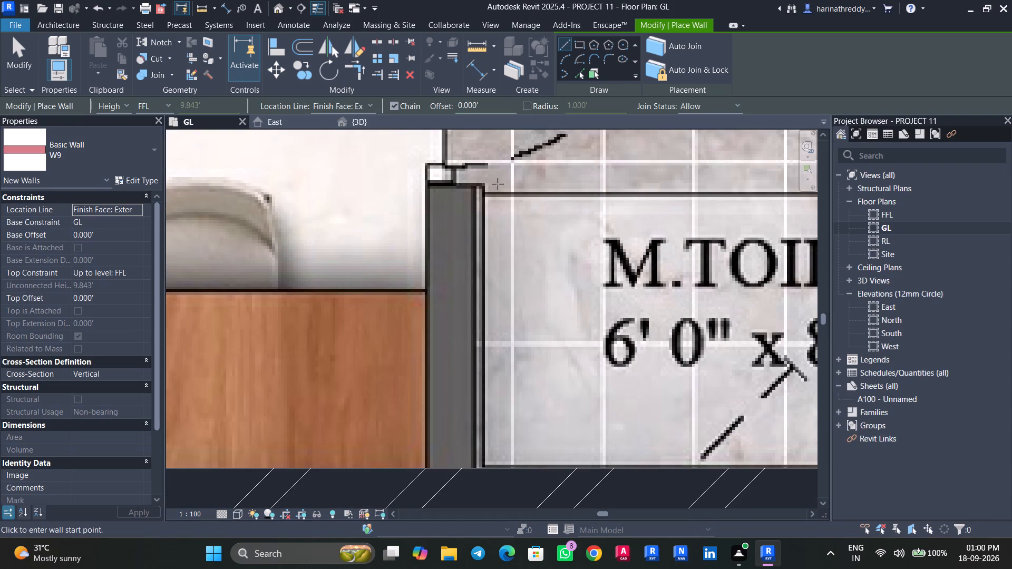
pyautogui.click(473, 185)
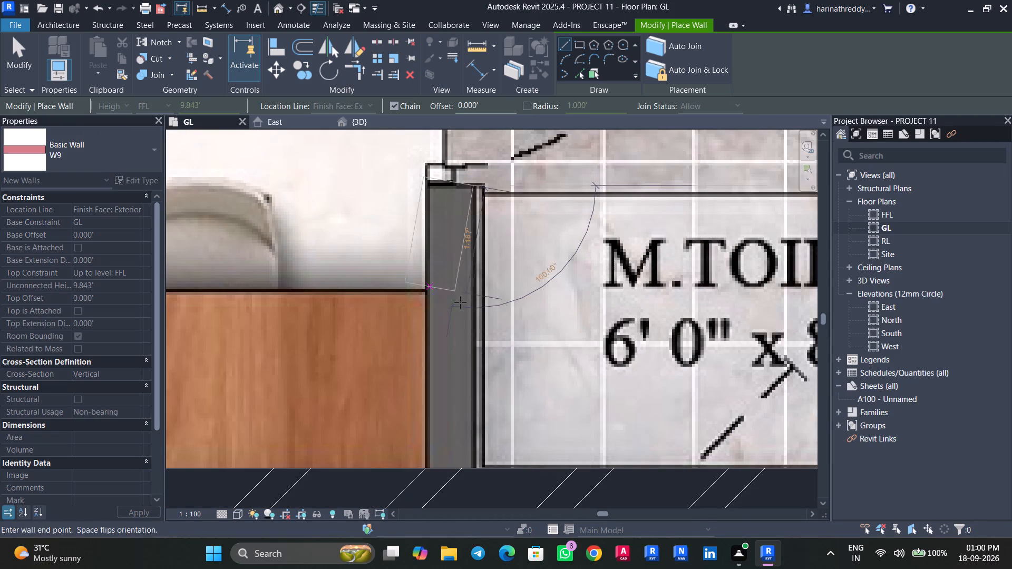
pyautogui.scroll(-7, 470, 409)
pyautogui.moveTo(470, 411); pyautogui.dragTo(443, 311, button='middle')
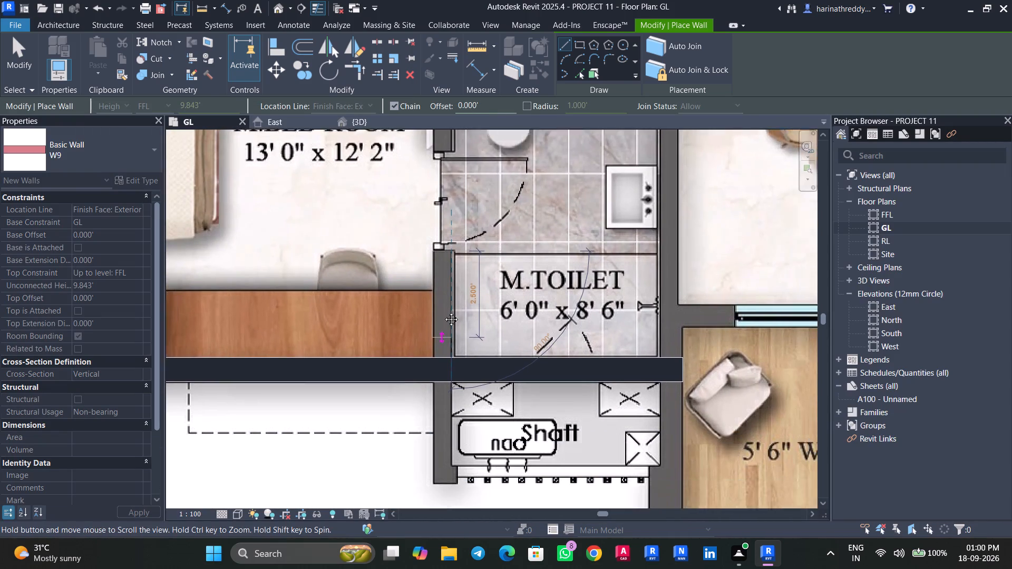
pyautogui.moveTo(443, 311); pyautogui.dragTo(433, 284, button='middle')
pyautogui.scroll(3, 434, 429)
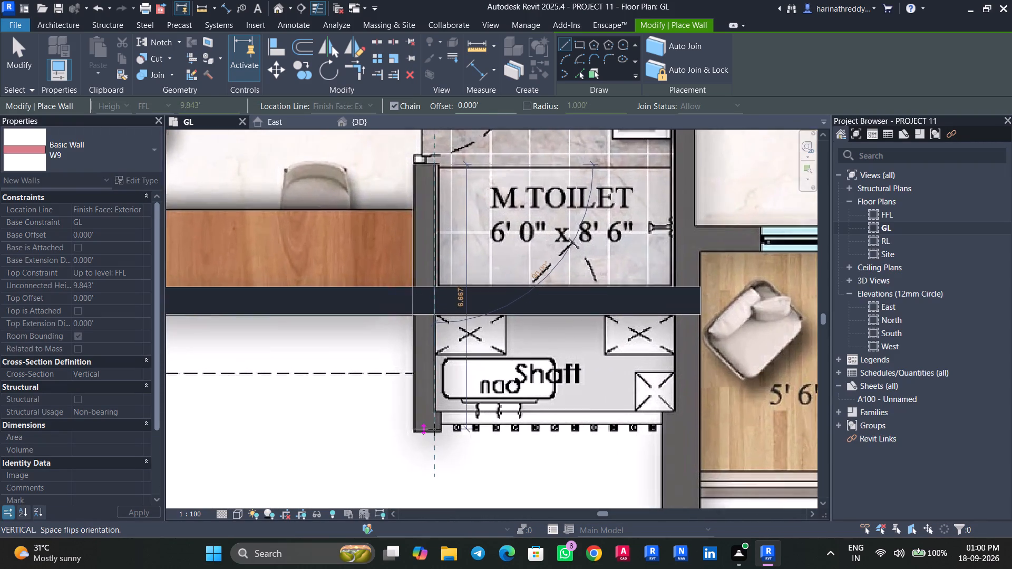
pyautogui.scroll(7, 434, 429)
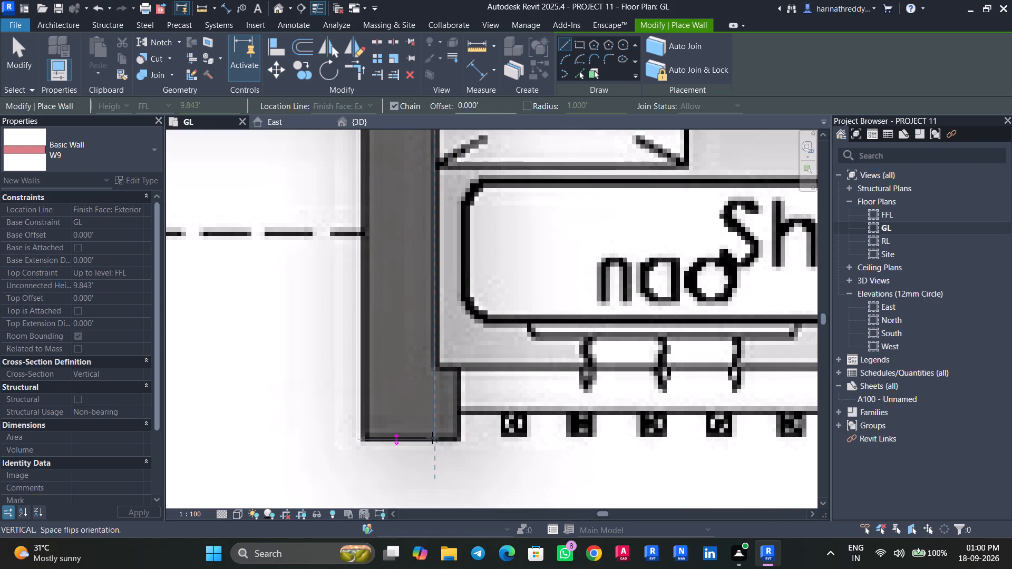
pyautogui.click(432, 438)
pyautogui.press('Escape')
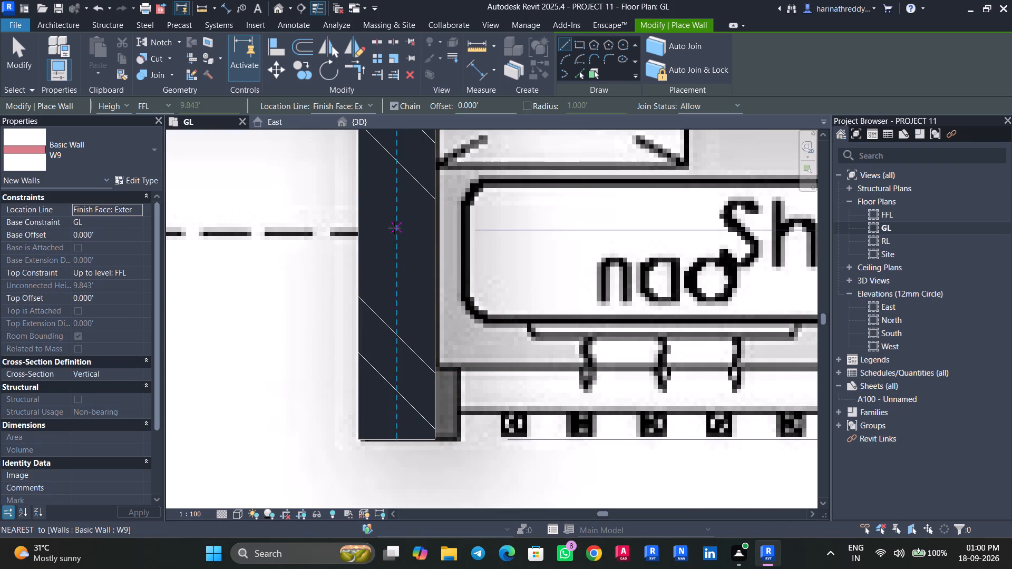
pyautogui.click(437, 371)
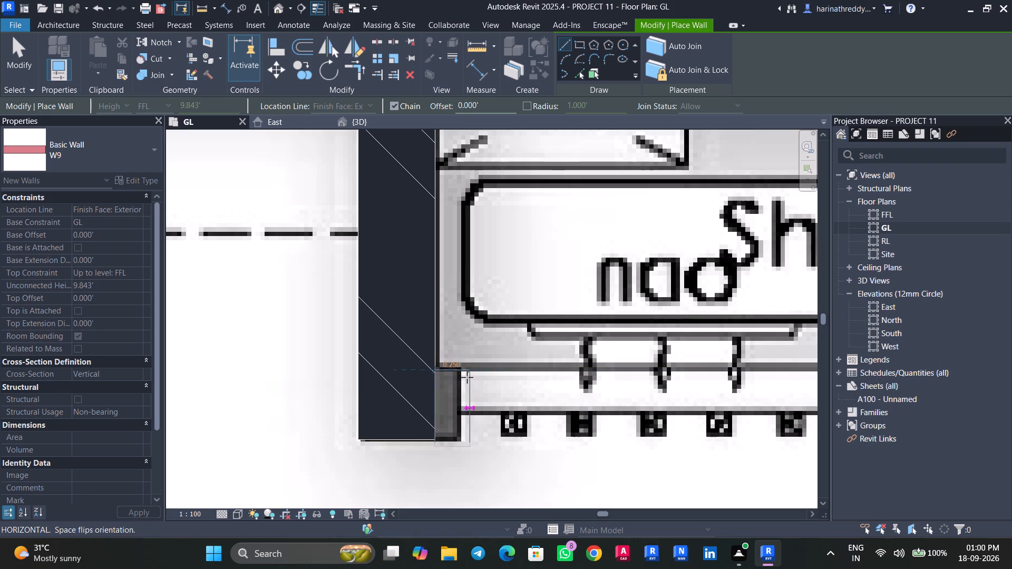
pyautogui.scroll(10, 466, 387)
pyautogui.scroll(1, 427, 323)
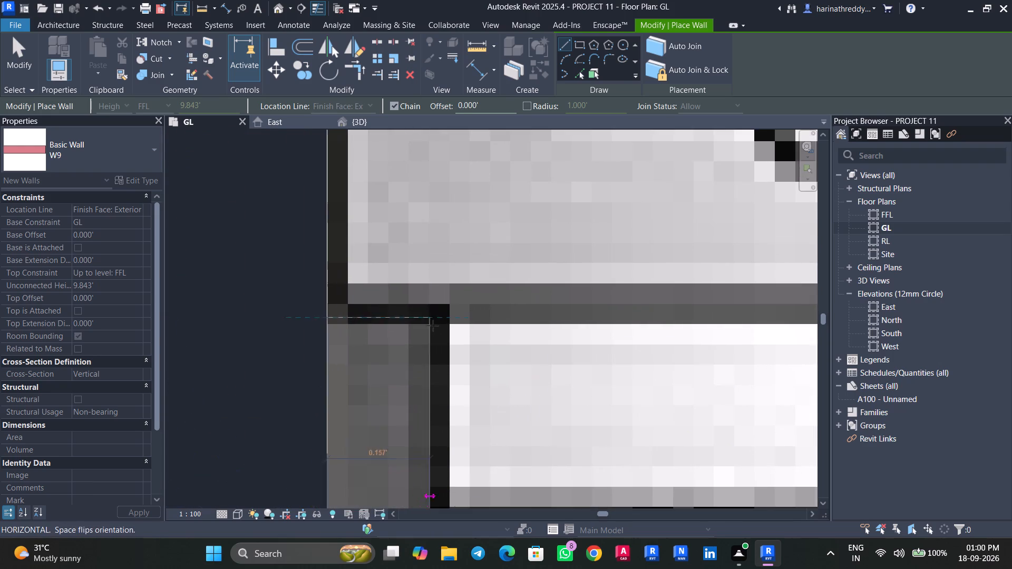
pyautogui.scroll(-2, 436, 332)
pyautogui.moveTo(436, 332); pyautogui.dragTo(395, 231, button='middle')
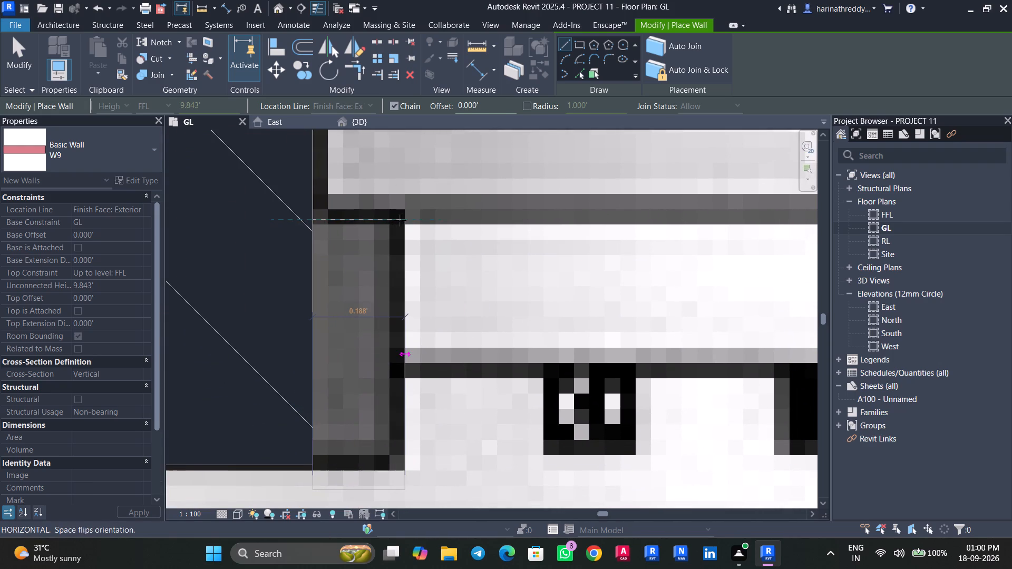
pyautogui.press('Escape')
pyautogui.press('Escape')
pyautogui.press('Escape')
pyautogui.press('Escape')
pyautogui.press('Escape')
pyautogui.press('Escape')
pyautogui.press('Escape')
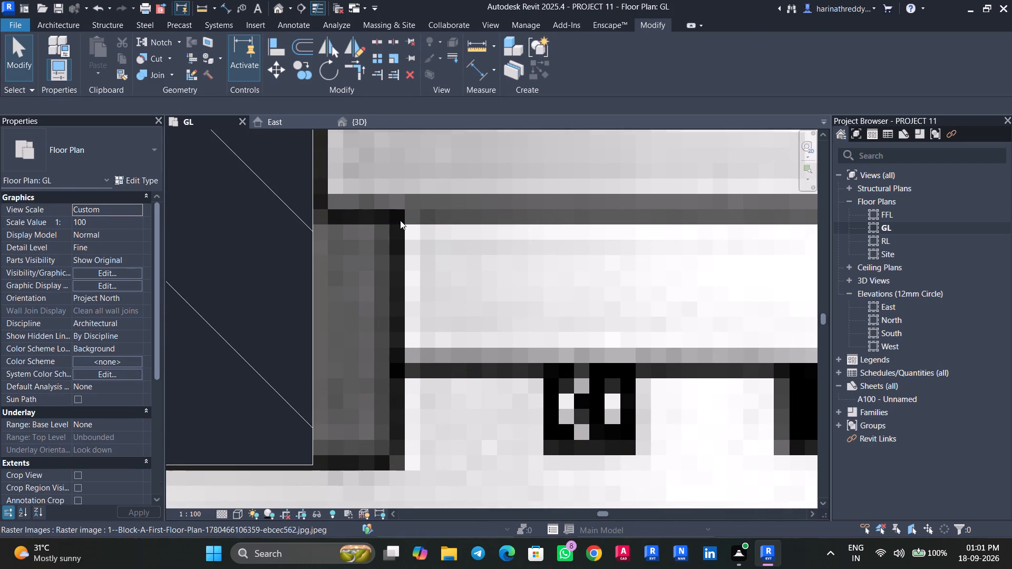
# Measure the thickness of the short dark wall stub beside the W9 wall's end using Scale on the plan image.
pyautogui.click(429, 189)
pyautogui.click(392, 58)
pyautogui.scroll(2, 328, 458)
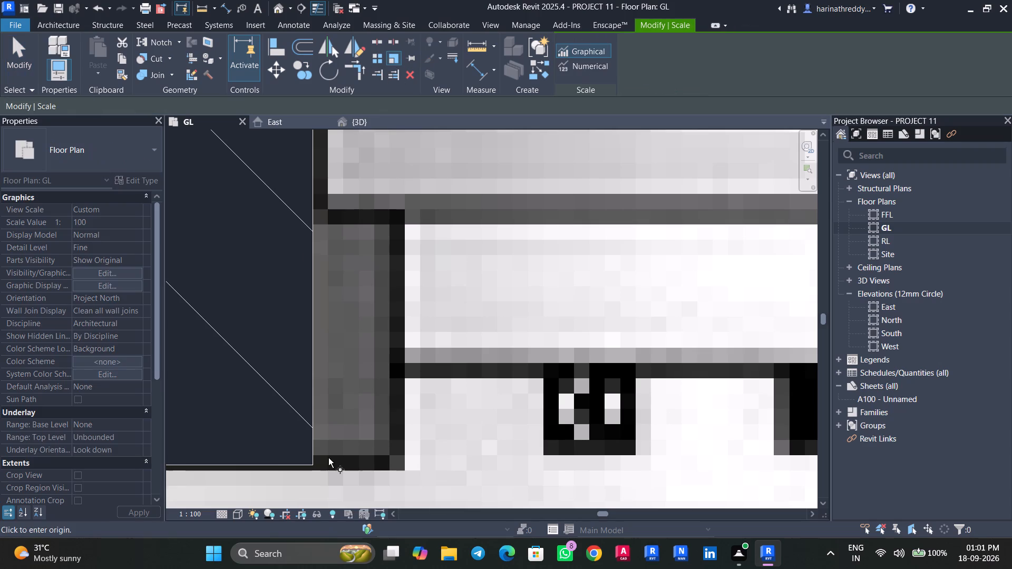
pyautogui.scroll(2, 328, 458)
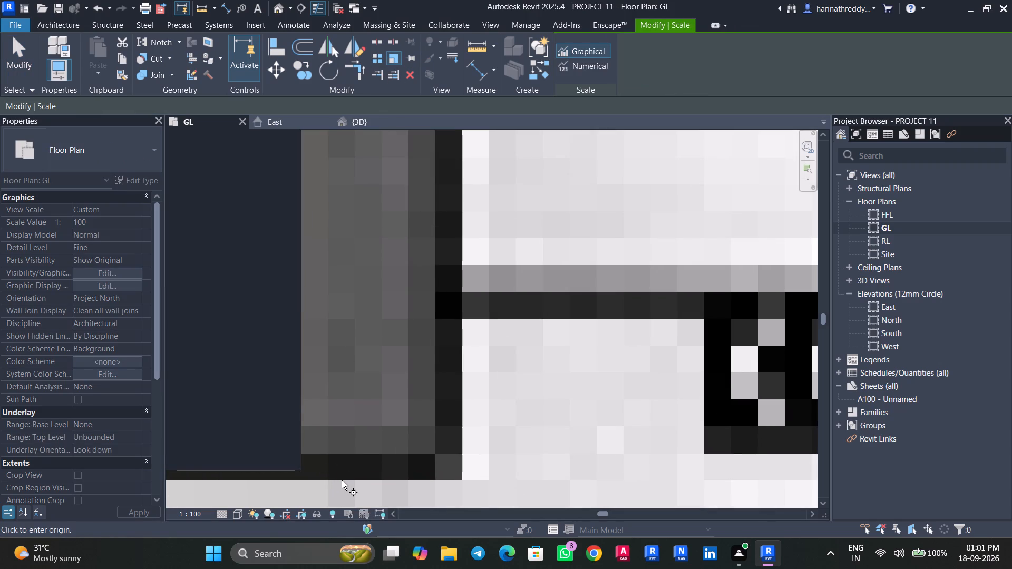
pyautogui.click(342, 479)
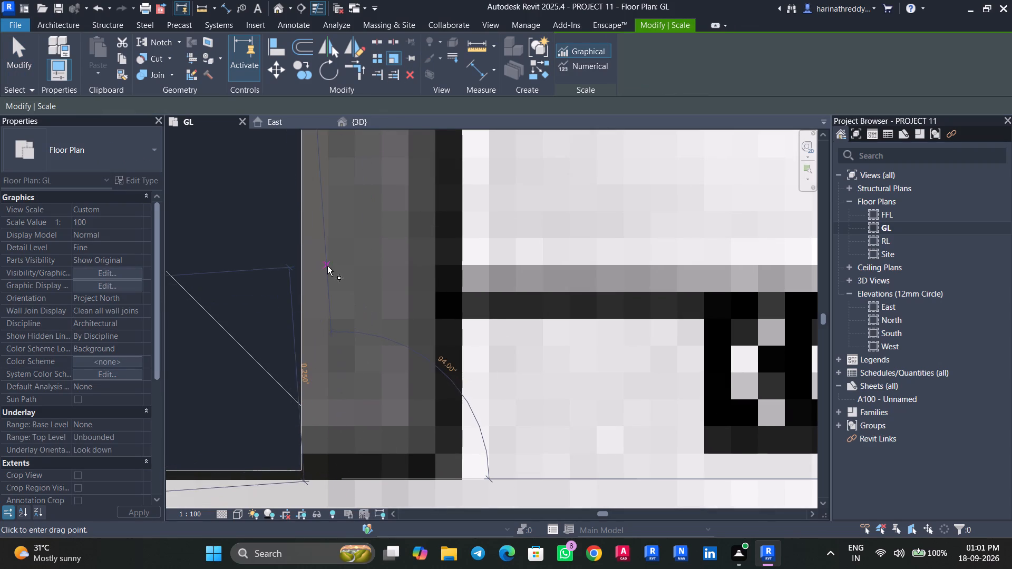
pyautogui.scroll(-2, 327, 266)
pyautogui.scroll(1, 327, 266)
pyautogui.scroll(-3, 327, 266)
pyautogui.moveTo(345, 256); pyautogui.dragTo(346, 438, button='middle')
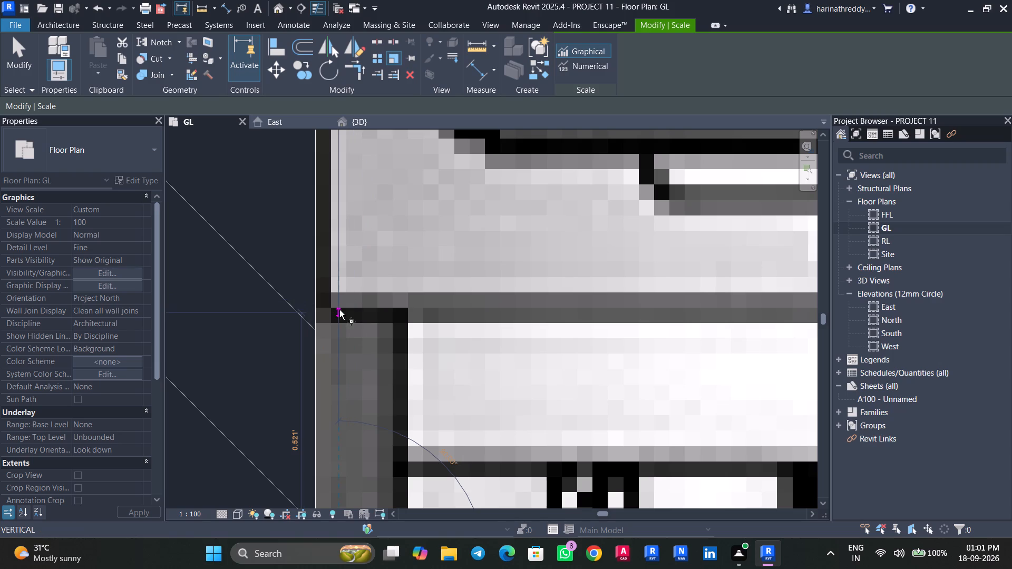
pyautogui.press('Escape')
pyautogui.press('Escape')
pyautogui.press('Escape')
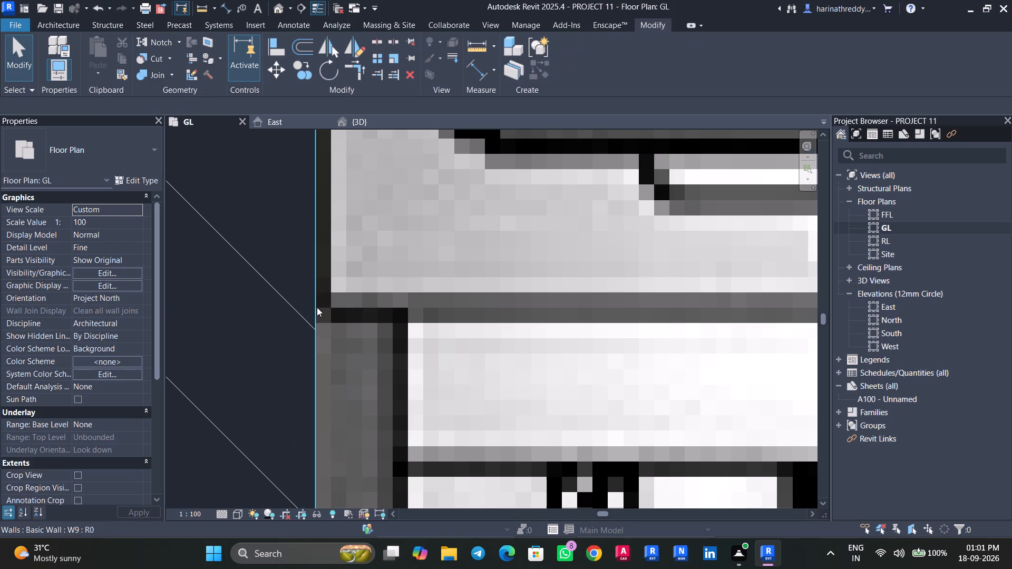
pyautogui.press('Escape')
pyautogui.press('Escape')
pyautogui.press('Escape')
# Start a new wall and check the layer thickness in the structures of the WALL 1 and W8 types.
pyautogui.write('WA')
pyautogui.click(138, 161)
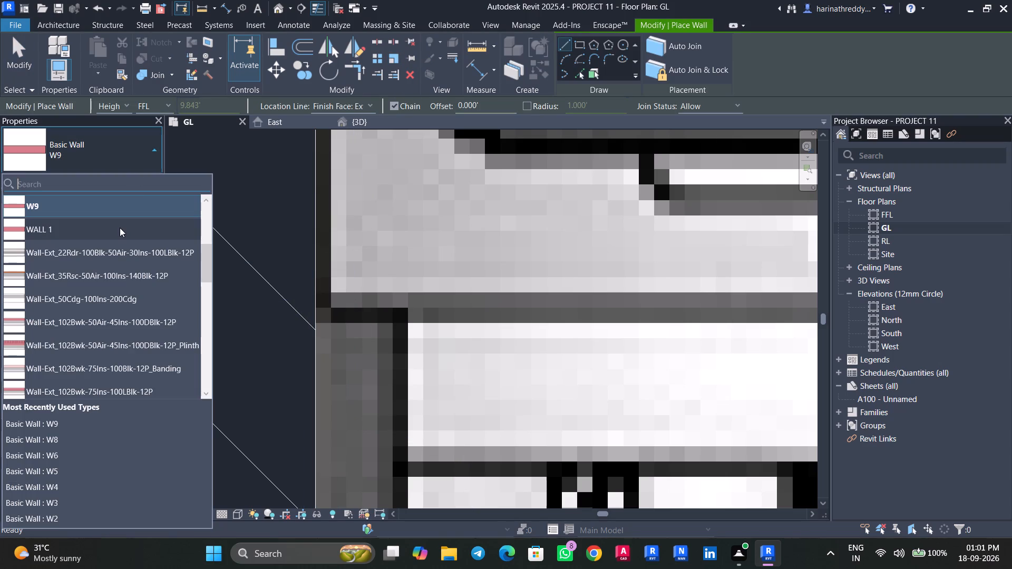
pyautogui.click(120, 228)
pyautogui.click(144, 180)
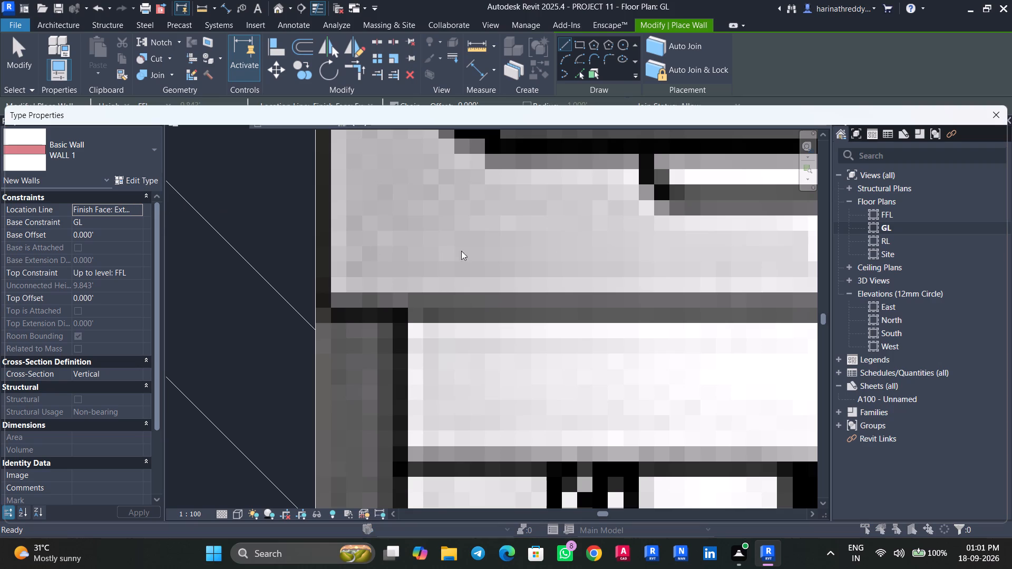
pyautogui.click(569, 245)
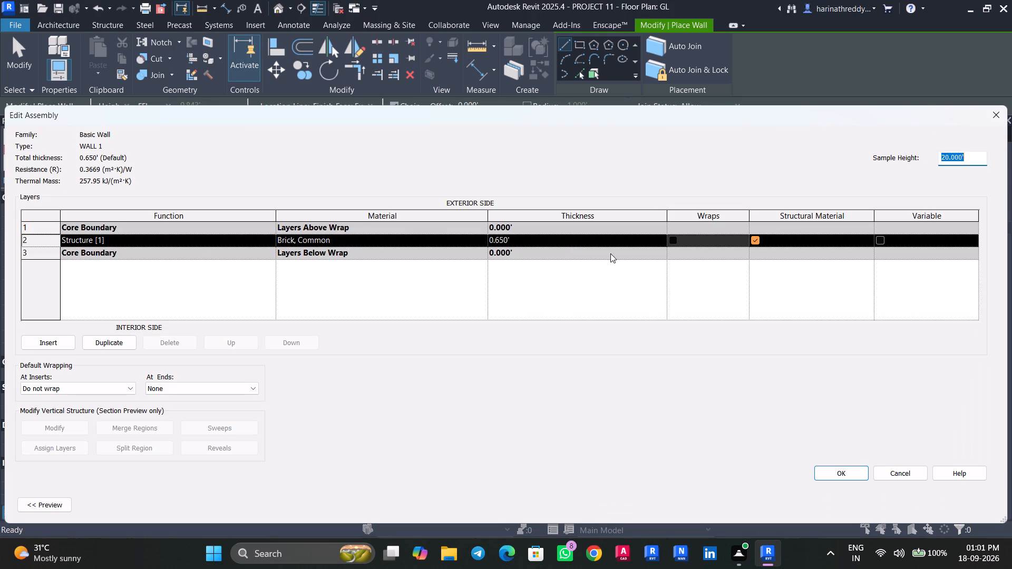
pyautogui.click(992, 113)
pyautogui.click(992, 113)
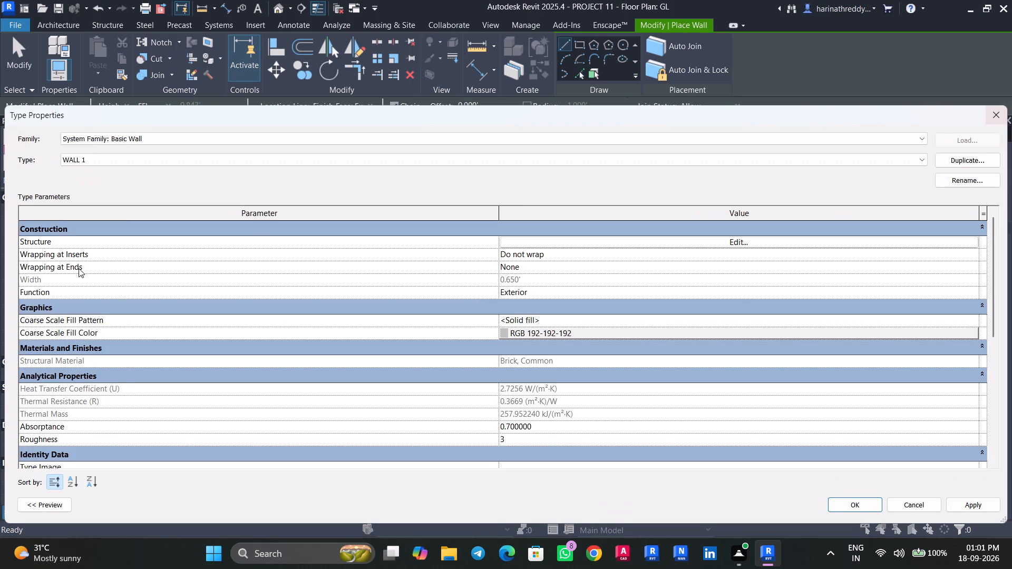
pyautogui.click(992, 112)
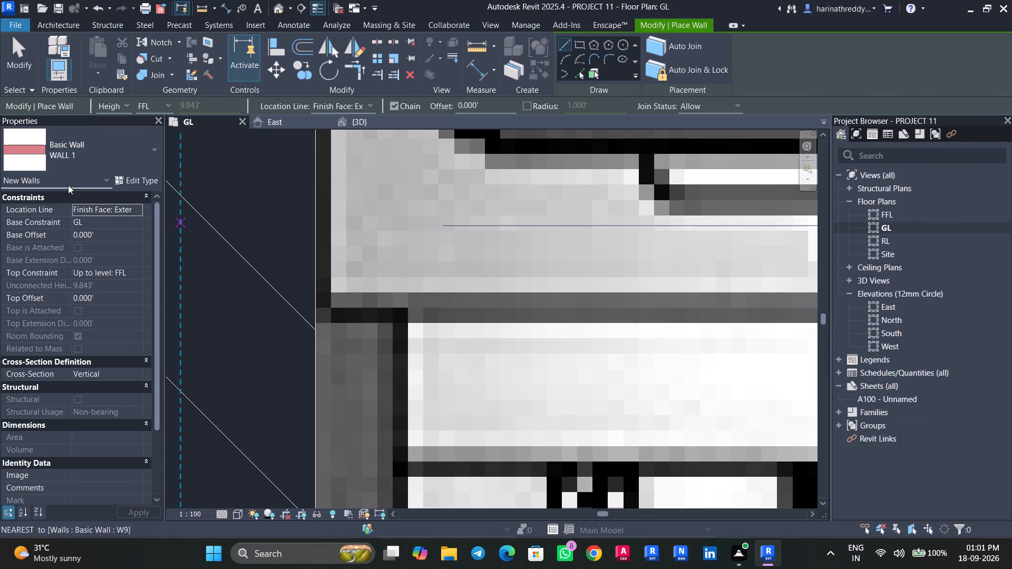
pyautogui.click(109, 161)
pyautogui.scroll(3, 79, 223)
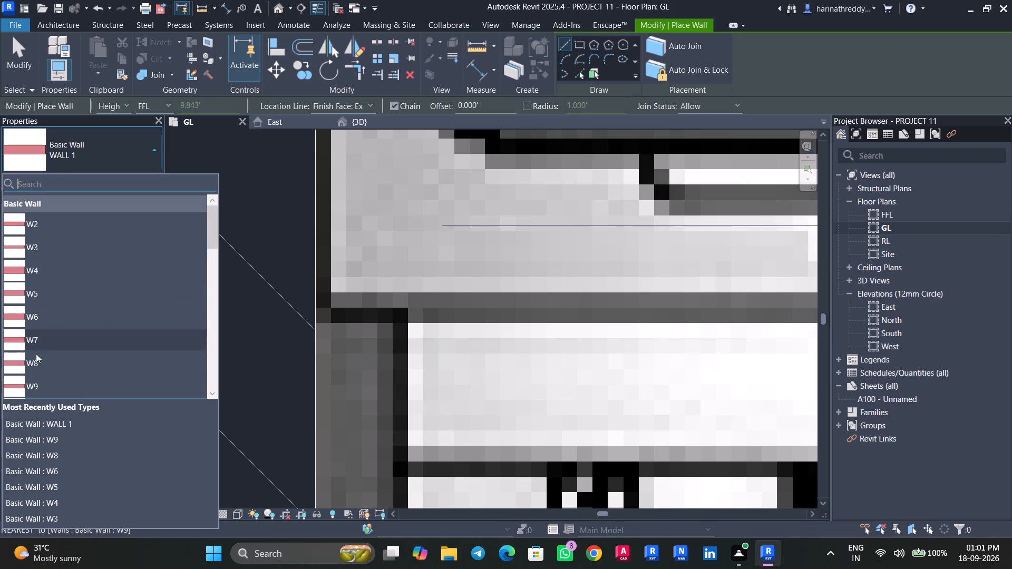
pyautogui.scroll(-2, 34, 371)
pyautogui.click(53, 234)
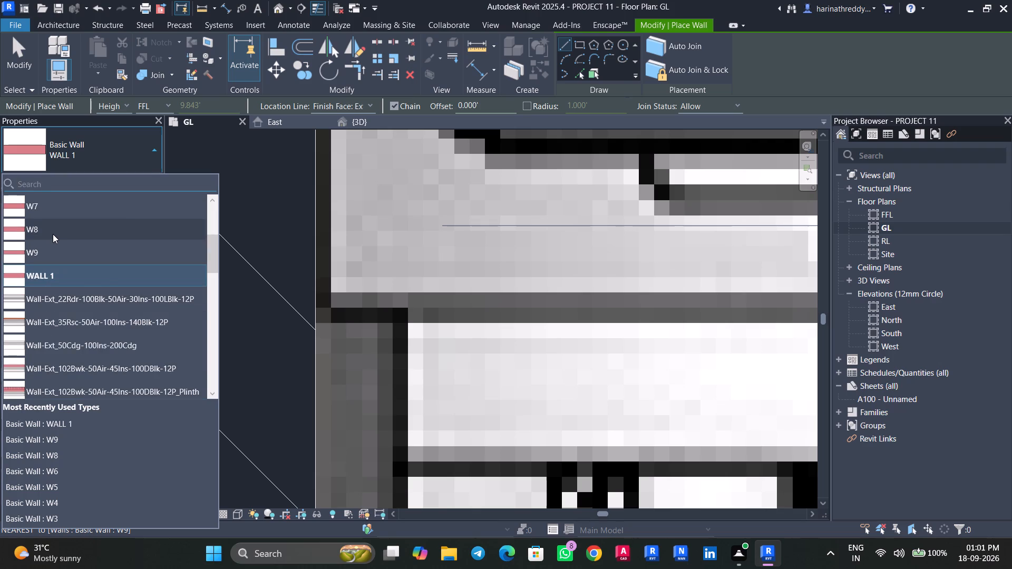
pyautogui.click(113, 176)
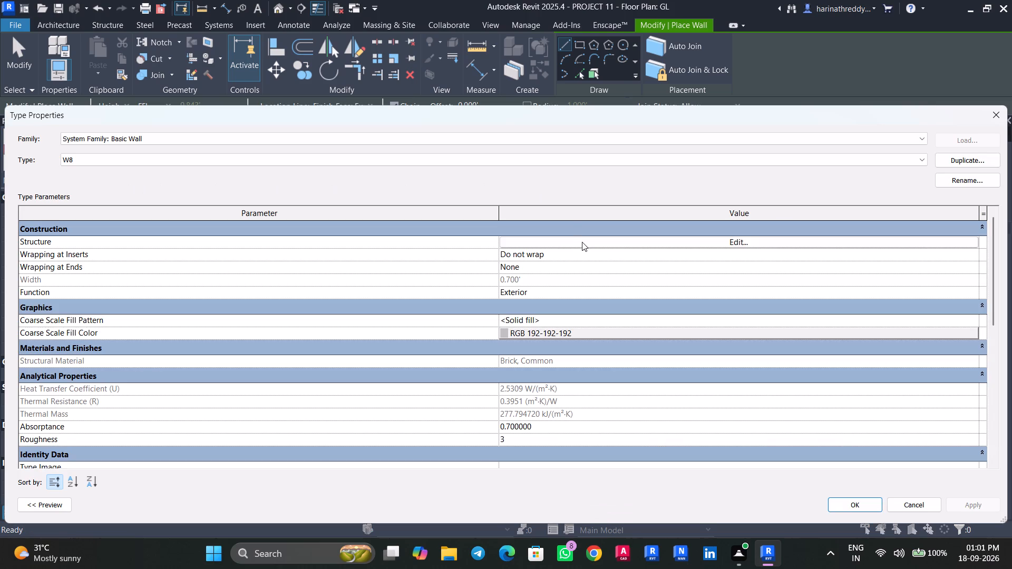
pyautogui.click(582, 242)
pyautogui.click(1000, 109)
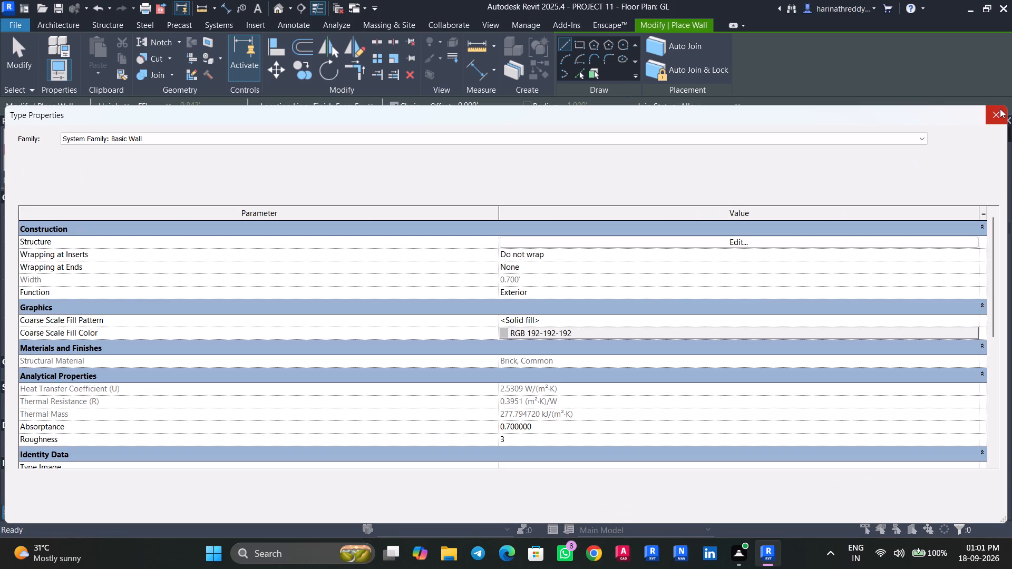
pyautogui.click(1000, 109)
pyautogui.click(994, 115)
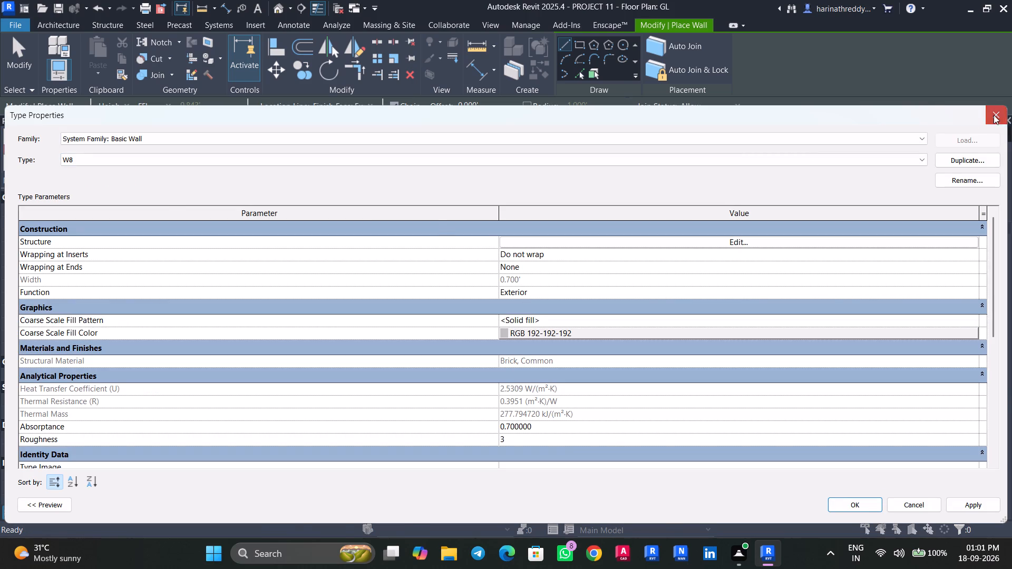
# Switch the new wall's type to W7 and W6 in turn, checking each one's structural layer thickness.
pyautogui.click(111, 160)
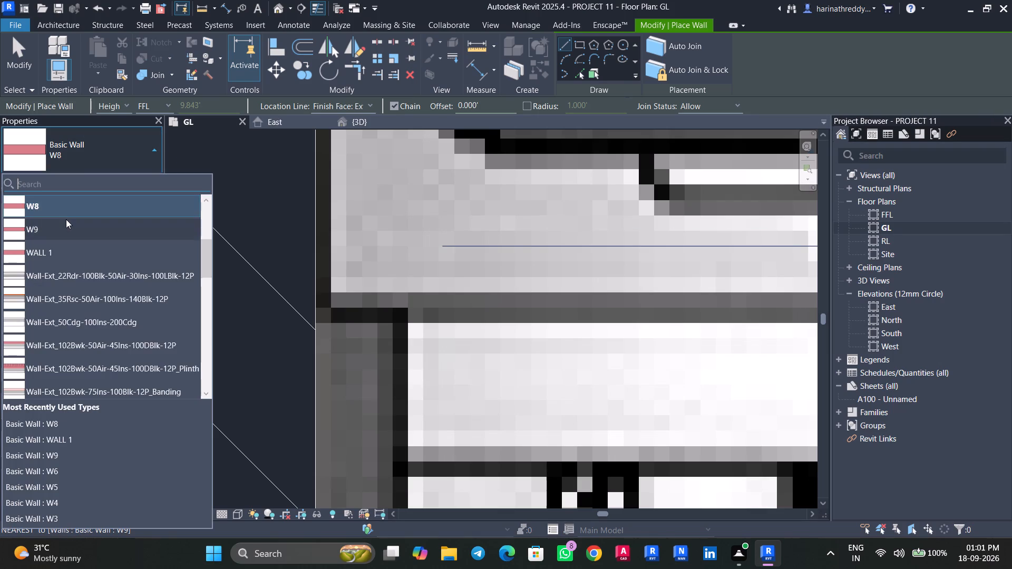
pyautogui.scroll(1, 66, 219)
pyautogui.click(59, 255)
pyautogui.click(132, 182)
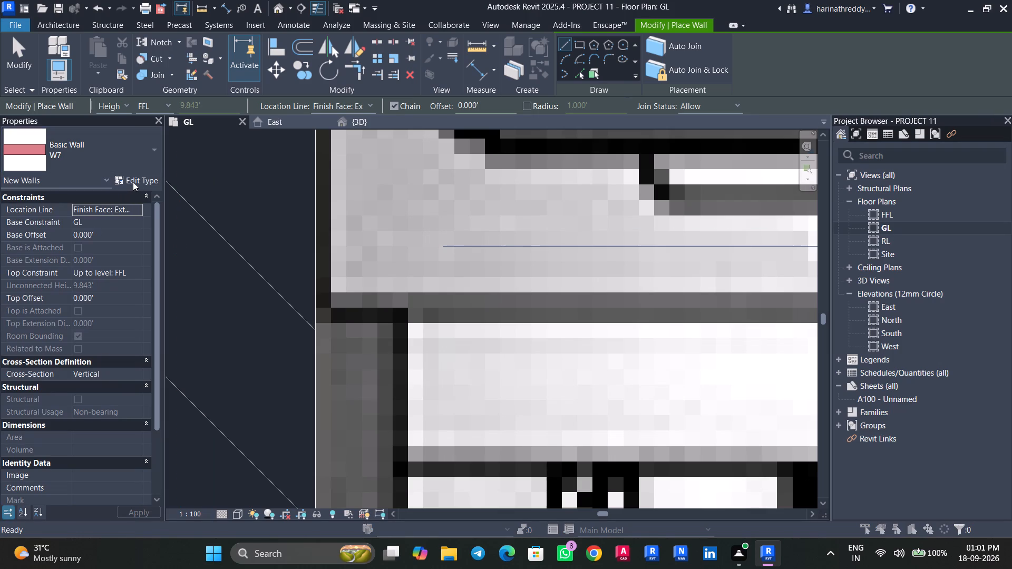
pyautogui.click(582, 241)
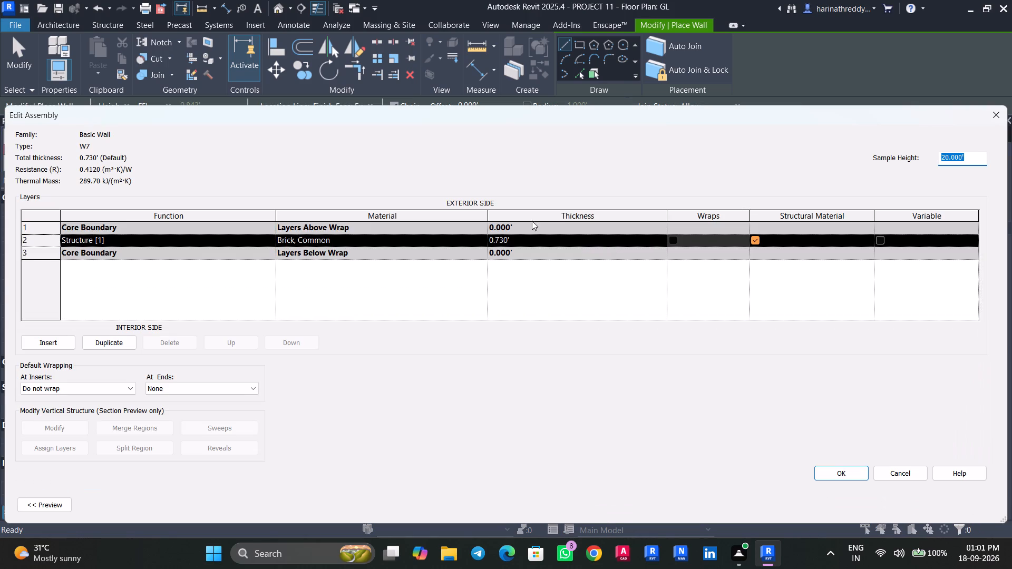
pyautogui.click(1000, 119)
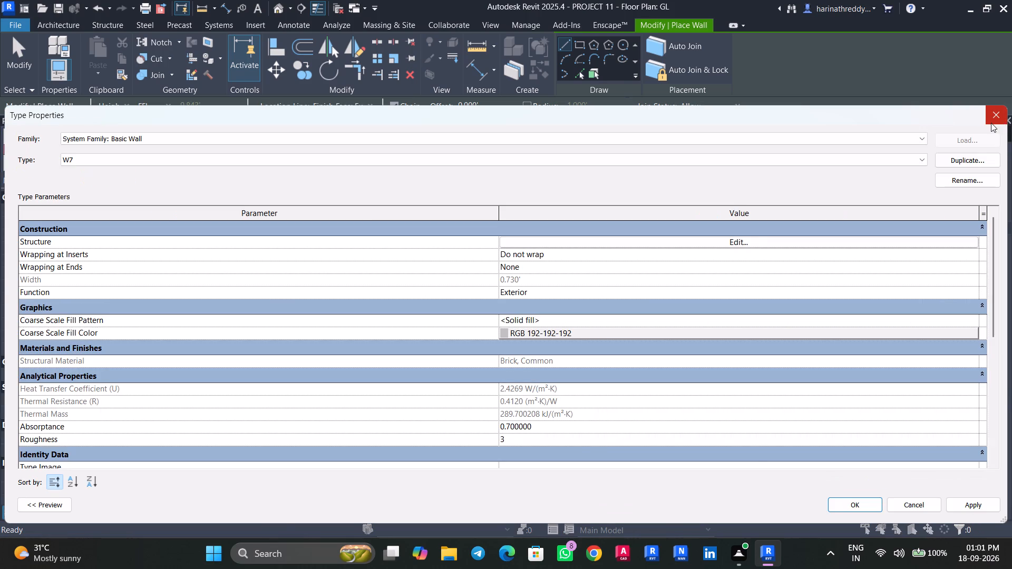
pyautogui.click(995, 120)
pyautogui.click(155, 142)
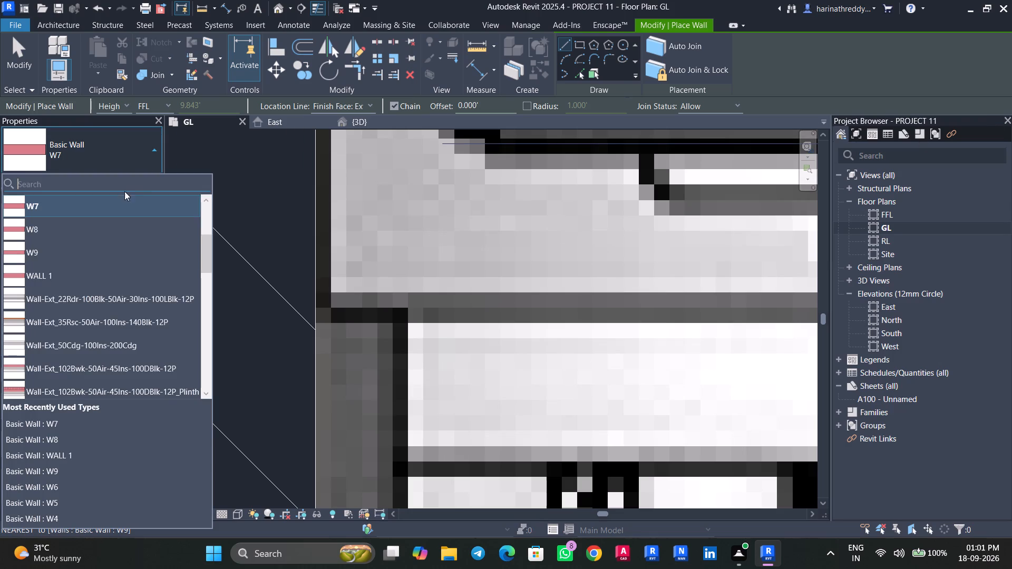
pyautogui.scroll(1, 108, 209)
pyautogui.click(79, 251)
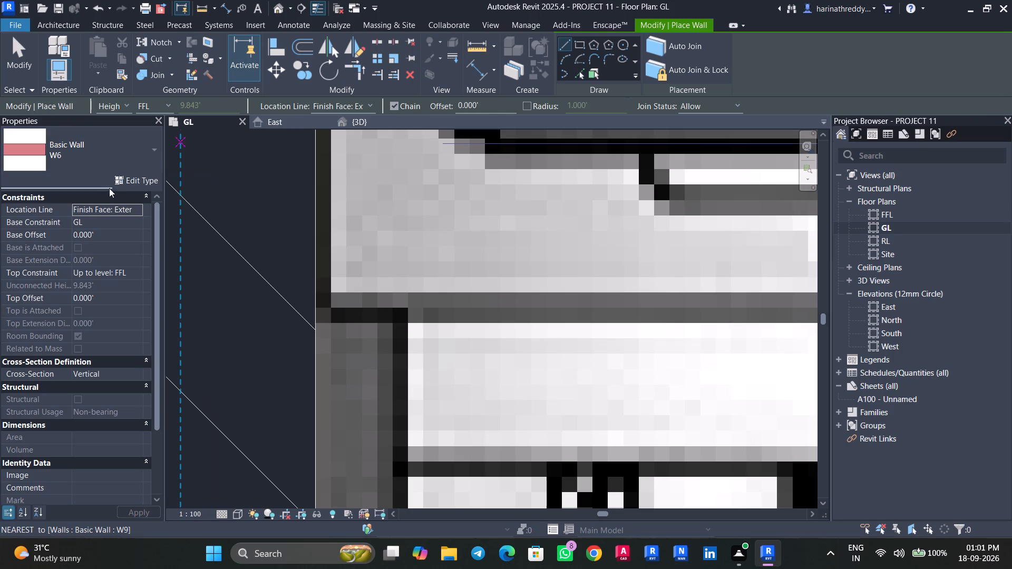
pyautogui.click(124, 180)
pyautogui.click(618, 245)
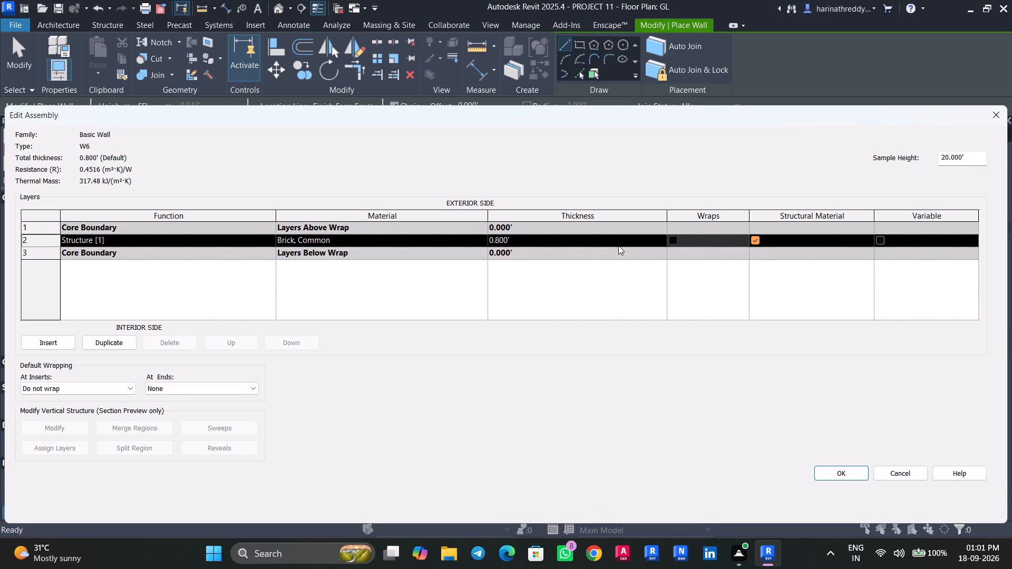
pyautogui.click(1004, 123)
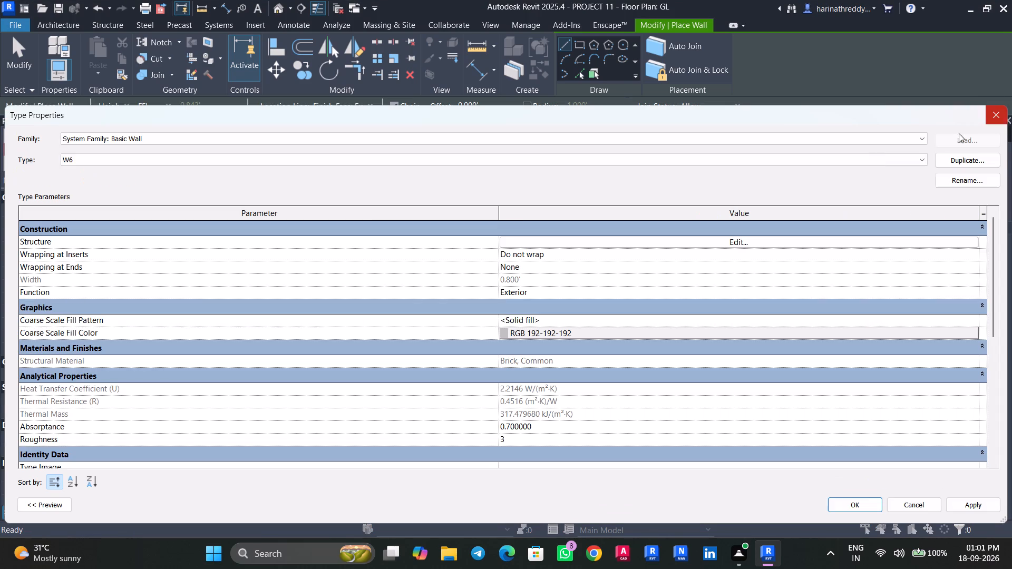
pyautogui.click(1005, 116)
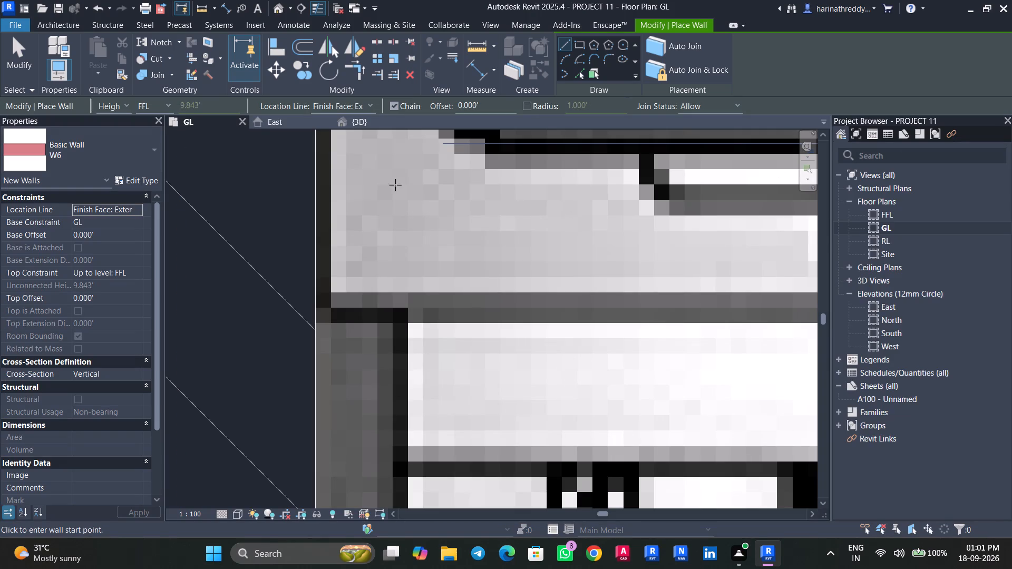
# Switch the new wall's type to W5 and W4 in turn, checking each one's structural layer thickness.
pyautogui.click(124, 152)
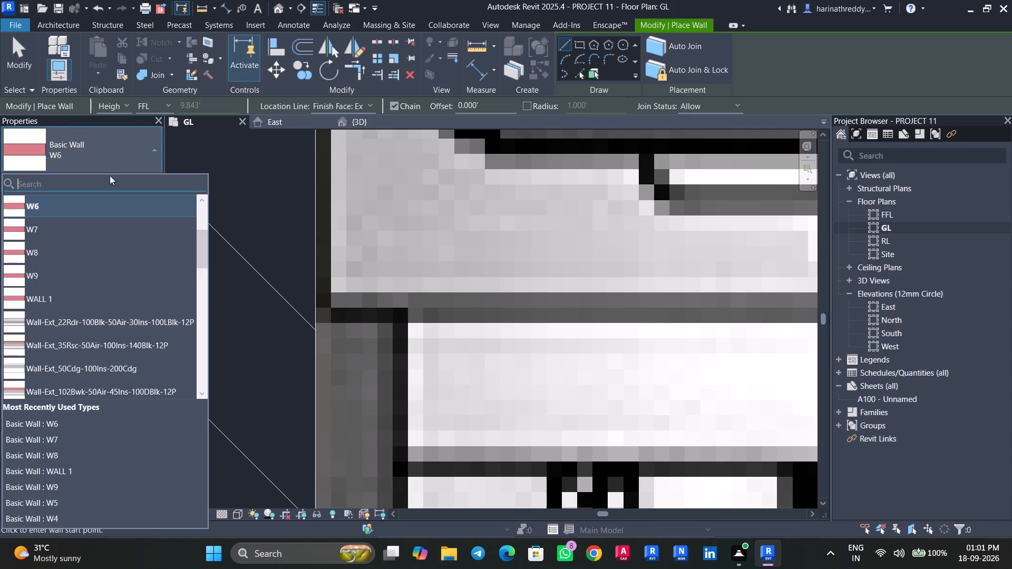
pyautogui.scroll(2, 74, 239)
pyautogui.click(47, 300)
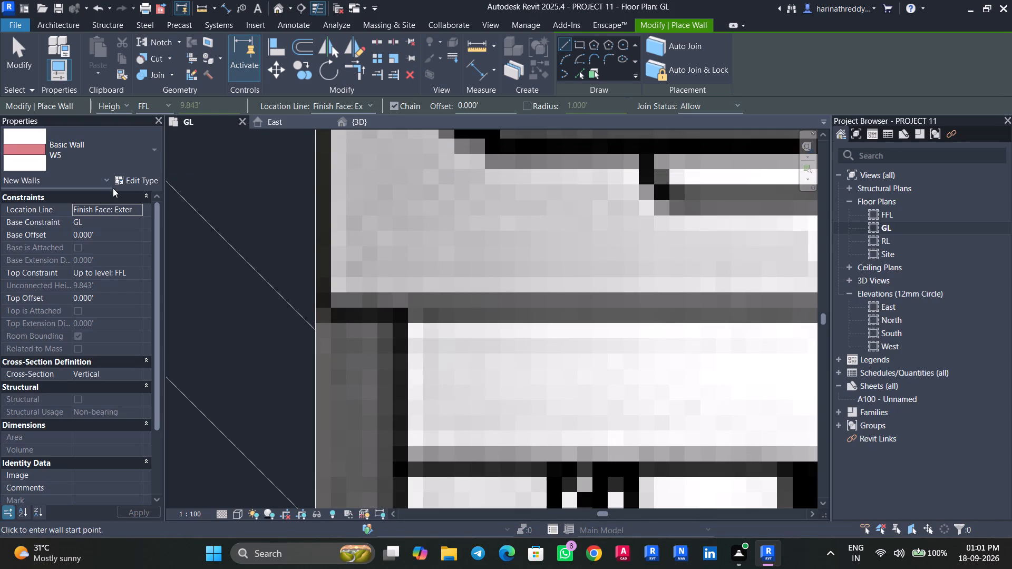
pyautogui.click(125, 181)
pyautogui.click(630, 245)
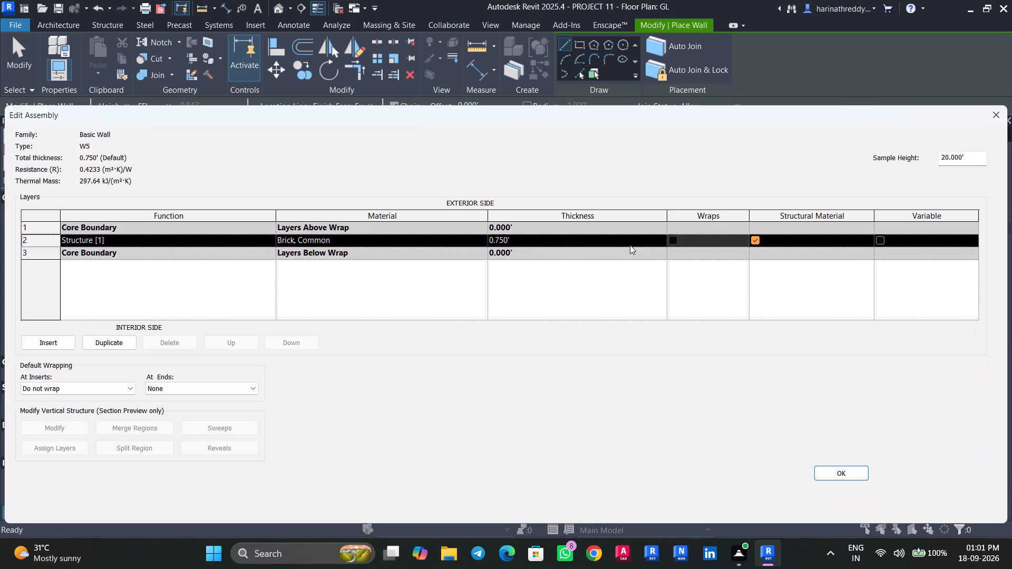
pyautogui.click(998, 122)
pyautogui.click(998, 122)
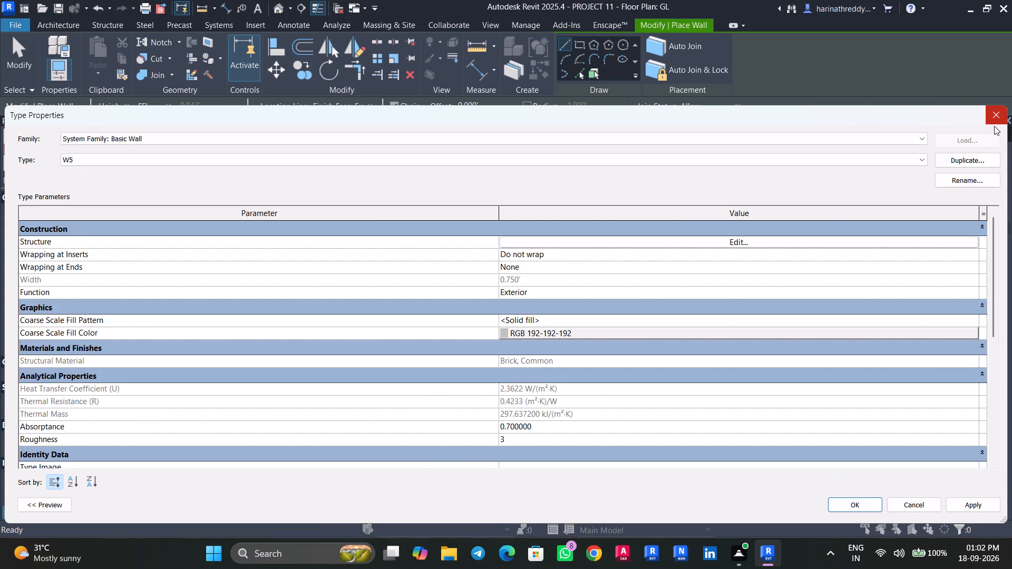
pyautogui.click(998, 117)
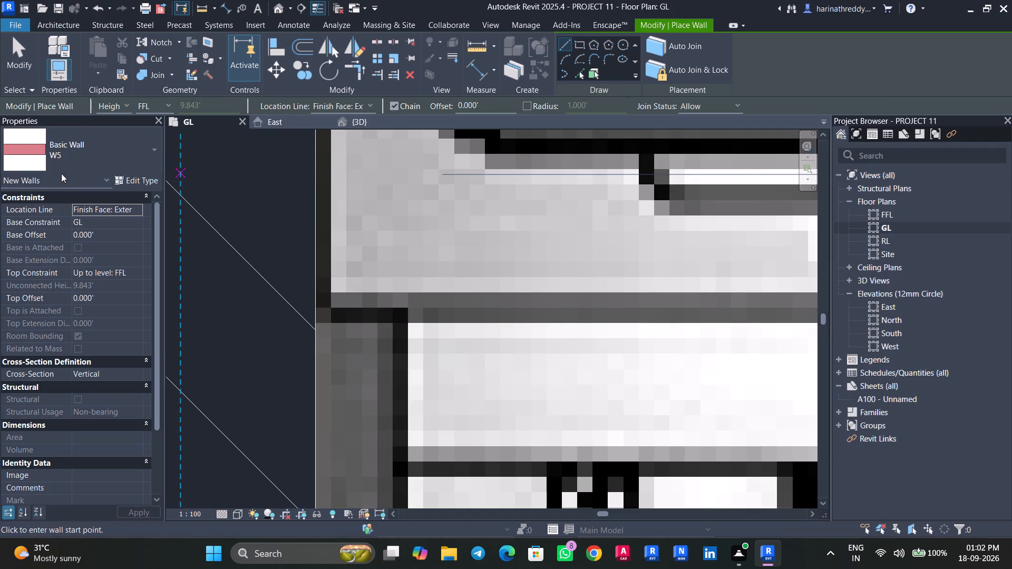
pyautogui.click(75, 146)
pyautogui.scroll(1, 89, 220)
pyautogui.click(60, 255)
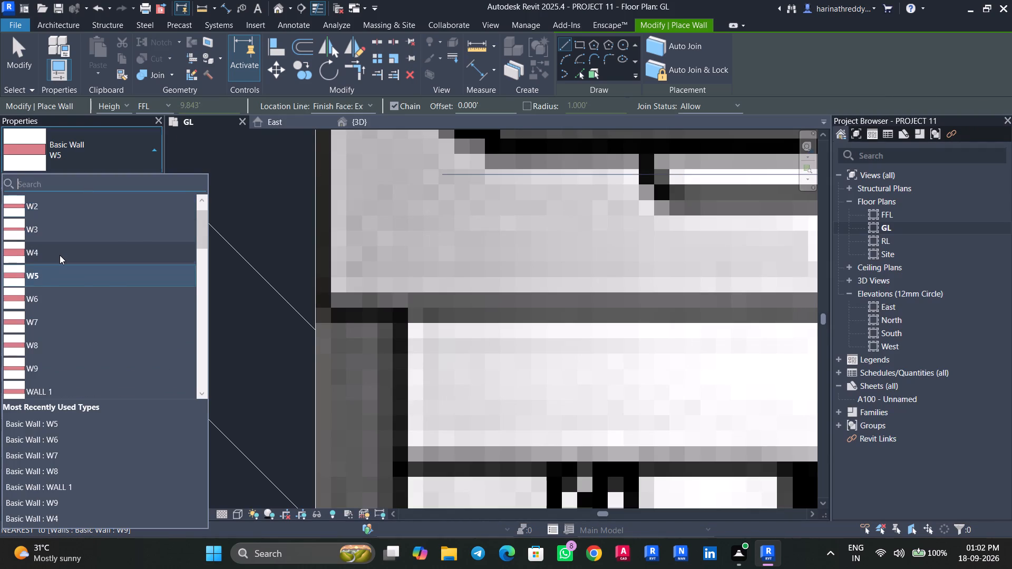
pyautogui.click(122, 175)
pyautogui.click(543, 242)
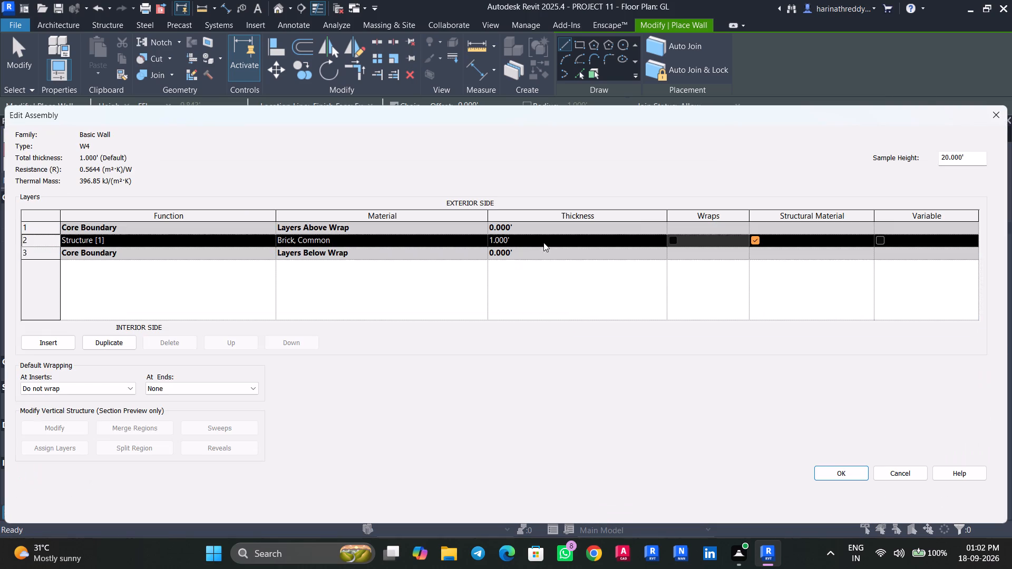
pyautogui.click(987, 113)
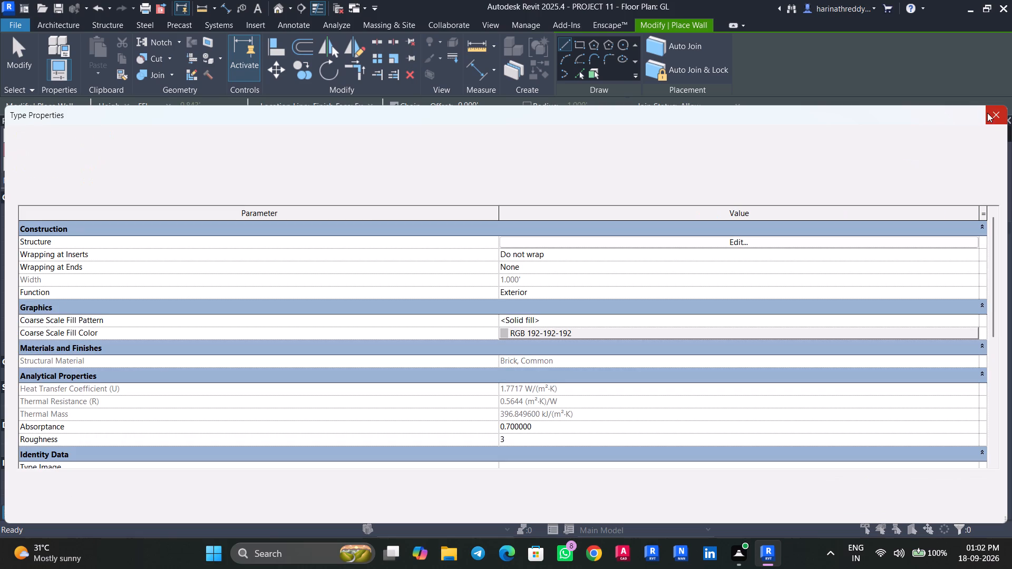
pyautogui.click(987, 113)
pyautogui.click(987, 115)
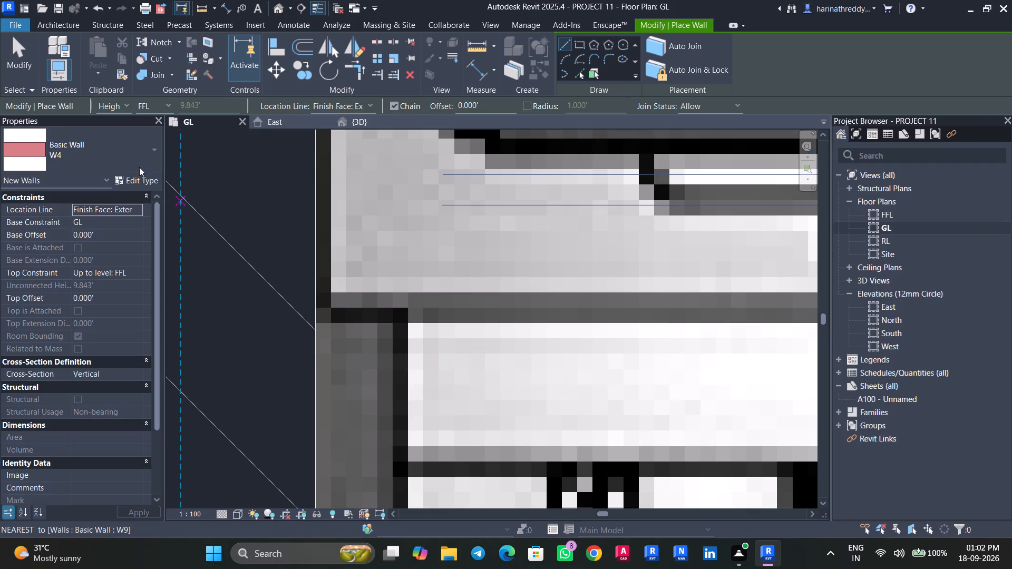
# Switch the new wall's type to W3 and check its structural layer thickness.
pyautogui.click(139, 159)
pyautogui.scroll(2, 112, 212)
pyautogui.click(94, 246)
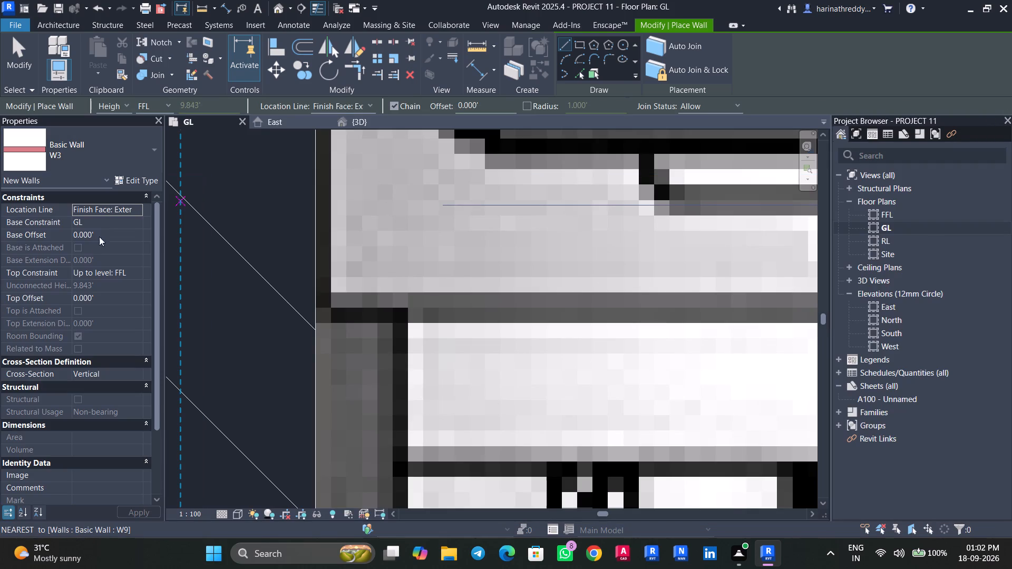
pyautogui.click(129, 180)
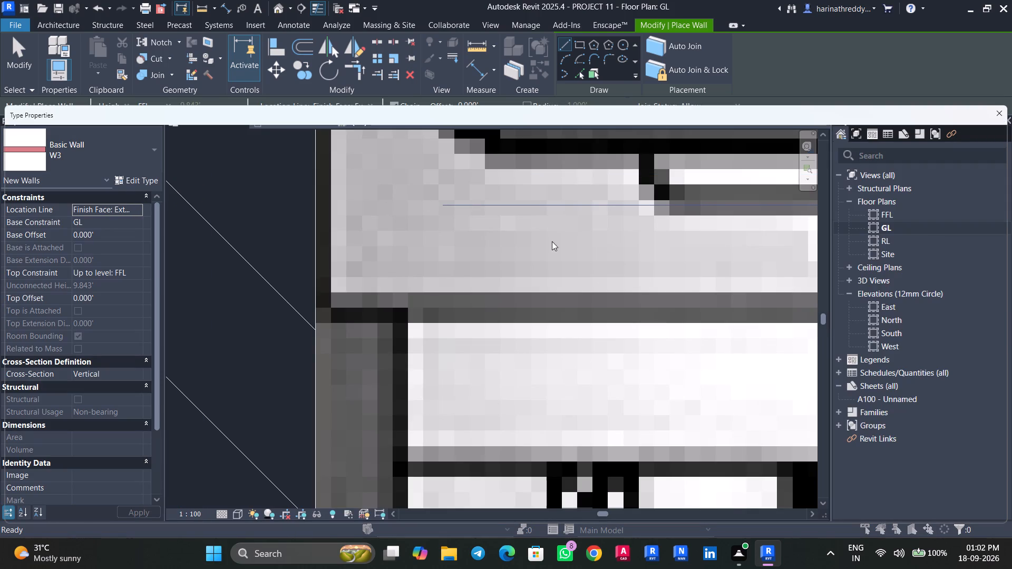
pyautogui.click(552, 241)
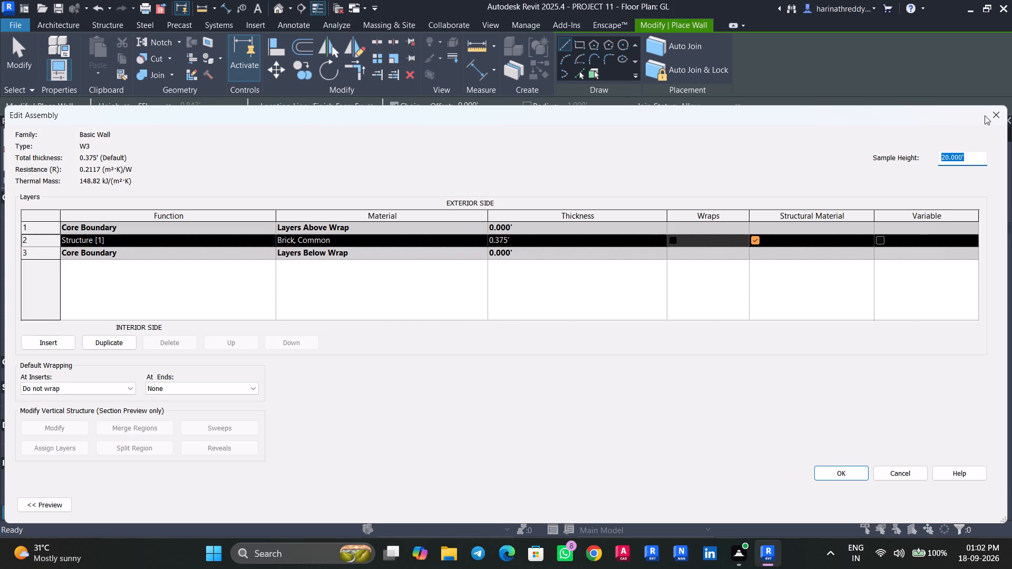
pyautogui.click(991, 113)
pyautogui.click(992, 113)
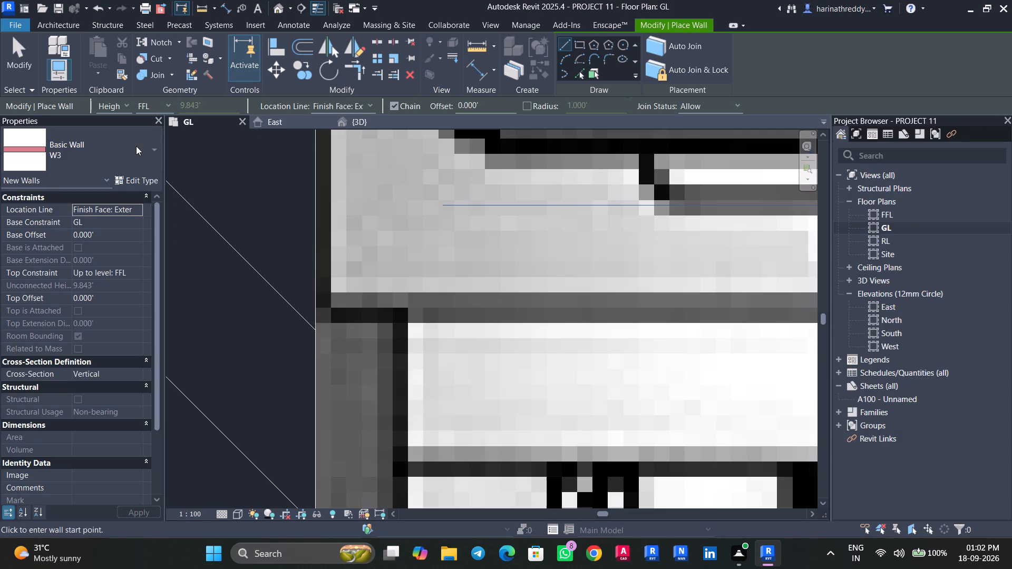
# Set the new wall's type to W2 and check its structural layer thickness.
pyautogui.click(136, 146)
pyautogui.scroll(2, 105, 214)
pyautogui.click(81, 224)
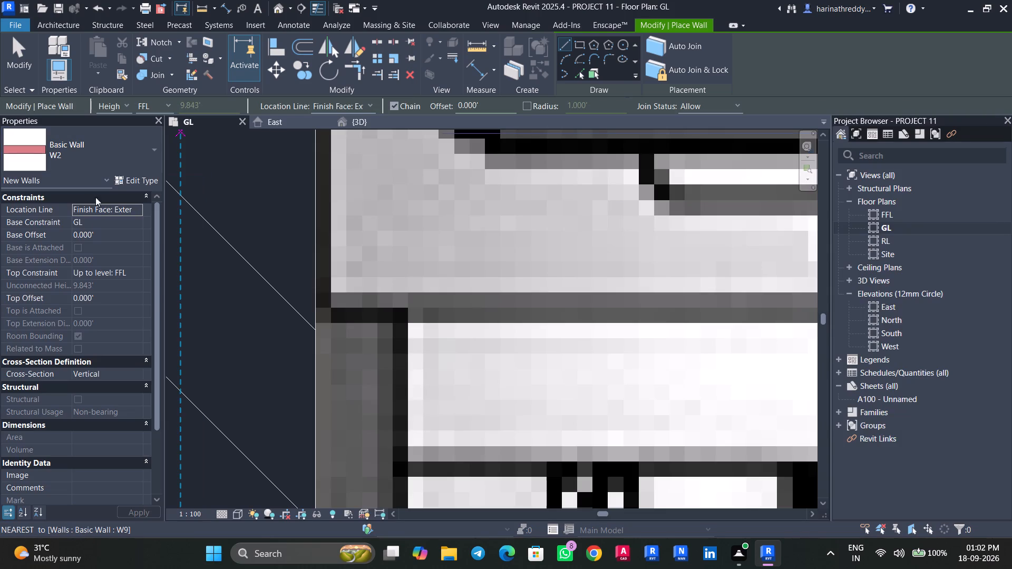
pyautogui.click(122, 180)
pyautogui.click(540, 244)
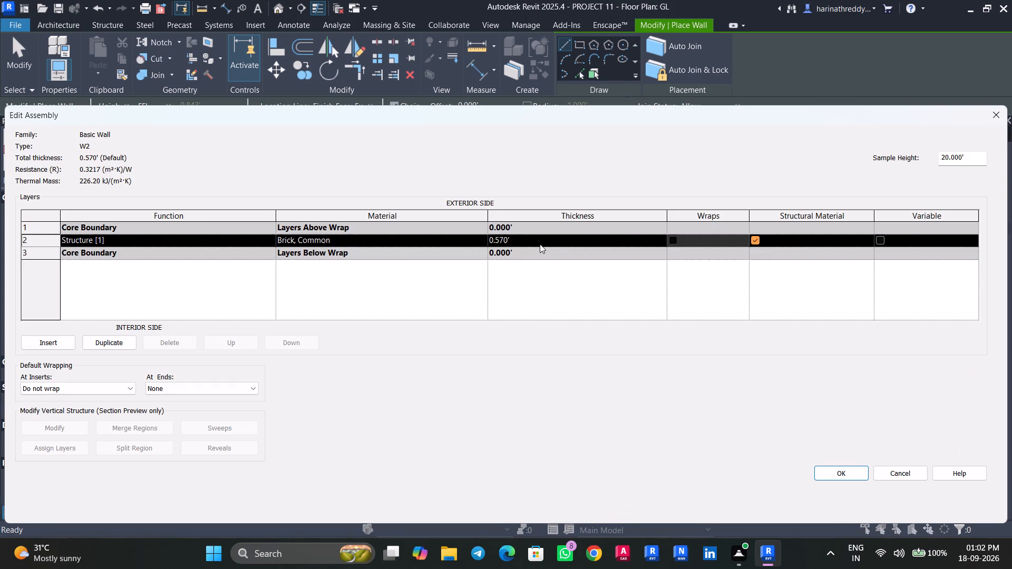
pyautogui.click(992, 122)
pyautogui.click(992, 122)
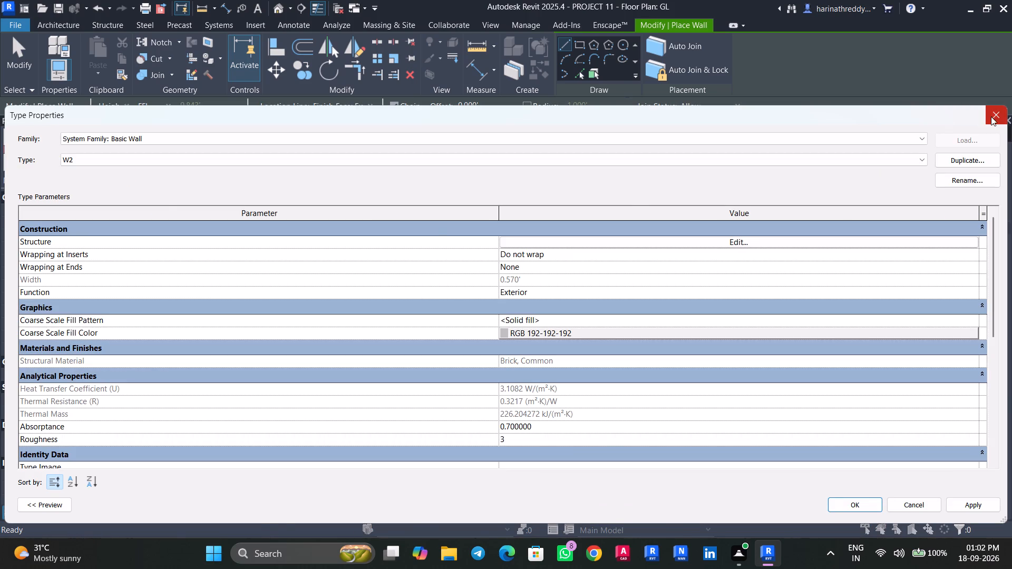
pyautogui.click(991, 116)
# Draw a short horizontal W2 wall over the dark stub beside the W9 wall's end, extending about 0.16 ft past its face.
pyautogui.scroll(-5, 474, 399)
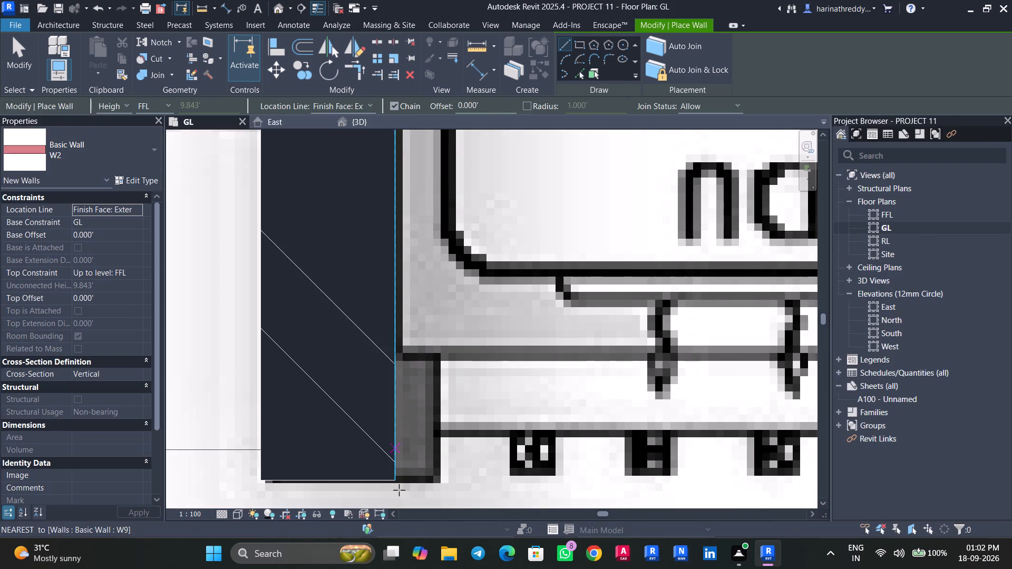
pyautogui.click(399, 356)
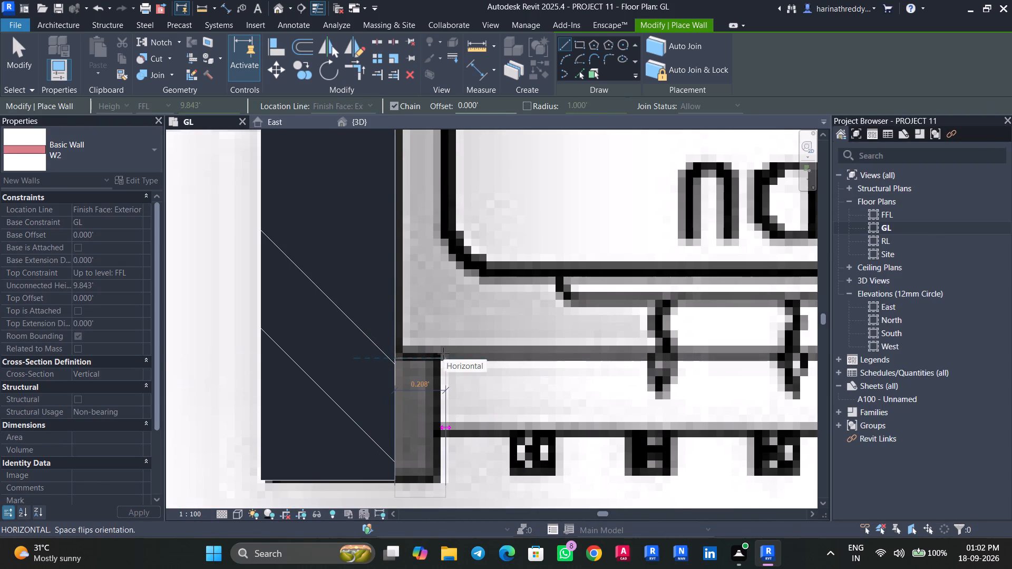
pyautogui.scroll(5, 443, 354)
pyautogui.moveTo(433, 362); pyautogui.dragTo(441, 243, button='middle')
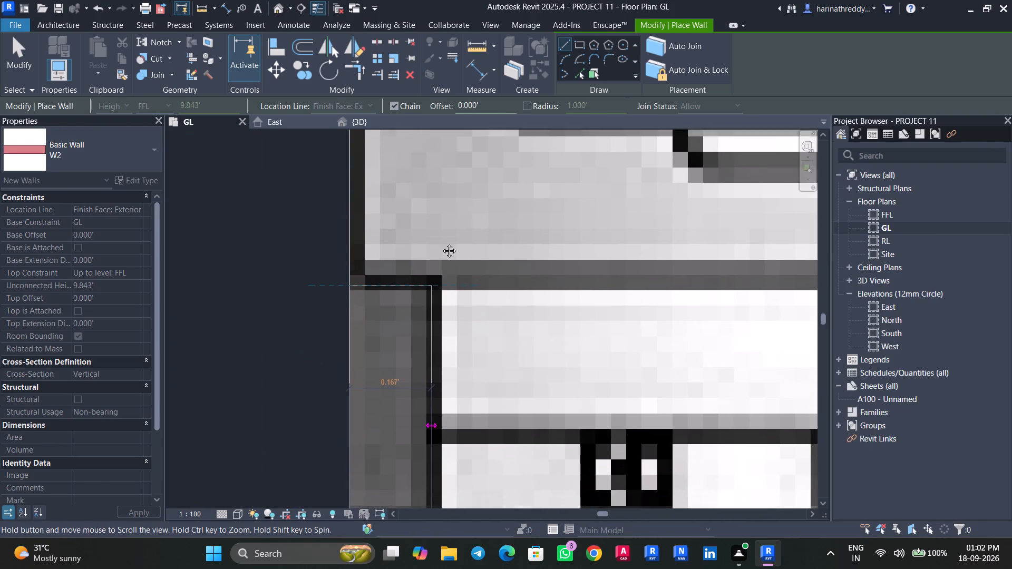
pyautogui.moveTo(441, 243); pyautogui.dragTo(442, 193, button='middle')
pyautogui.click(442, 193)
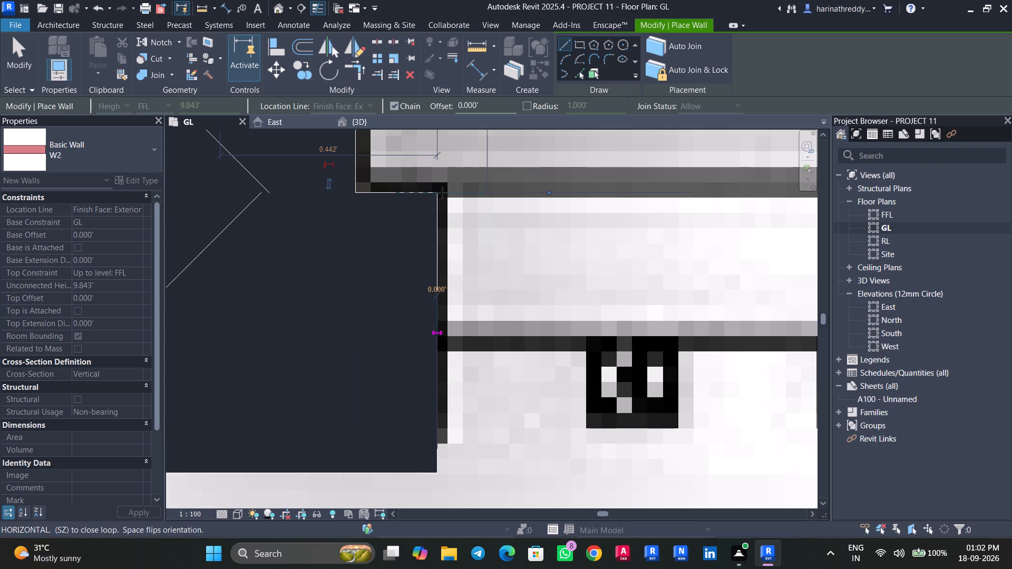
pyautogui.press('Escape')
pyautogui.press('Escape')
# Nudge the short W2 wall upward four increments to line it up with the dark stub on the plan image.
pyautogui.click(422, 240)
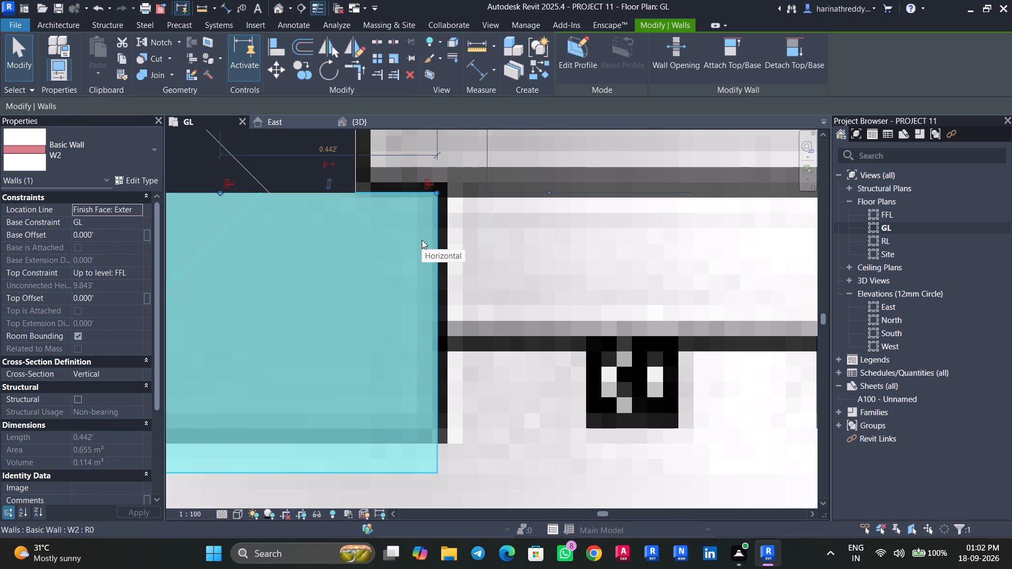
pyautogui.press('Up')
pyautogui.press('Up')
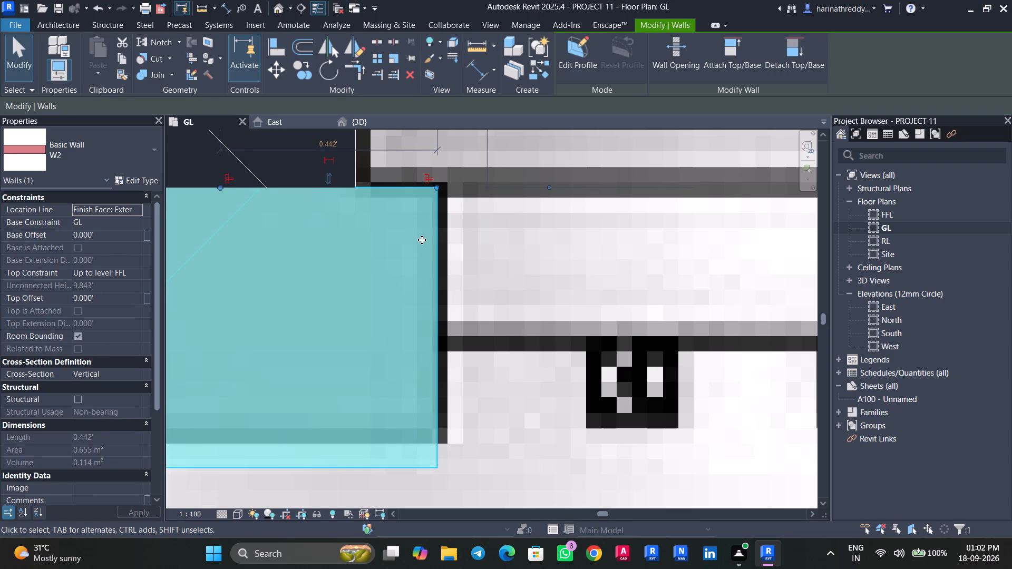
pyautogui.press('Up')
pyautogui.press('Up')
pyautogui.press('Escape')
# Examine the traced walls around the 1858 Sft. 3BHK unit and across the whole block plan.
pyautogui.scroll(-5, 422, 240)
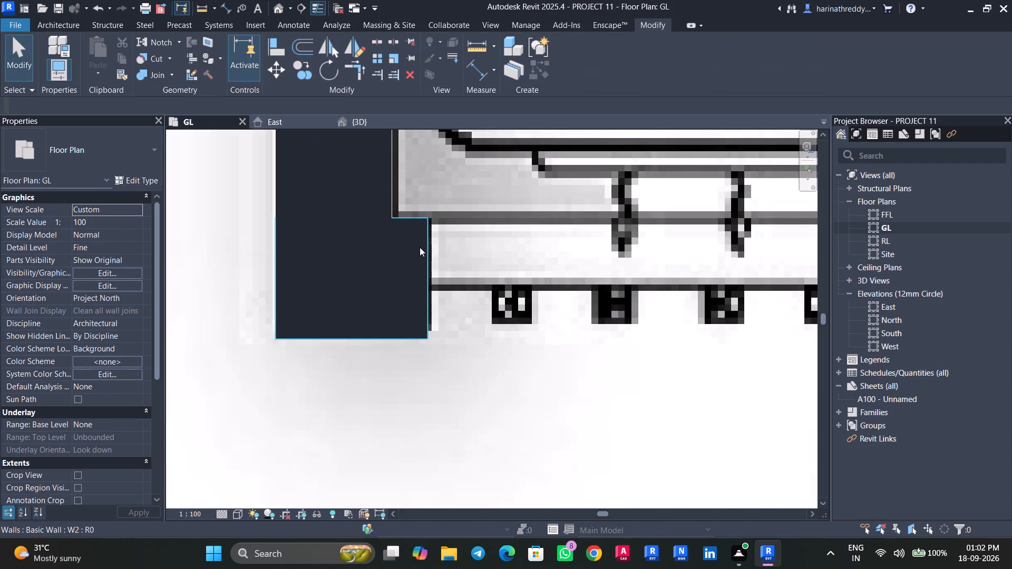
pyautogui.scroll(-19, 420, 247)
pyautogui.moveTo(430, 243); pyautogui.dragTo(374, 467, button='middle')
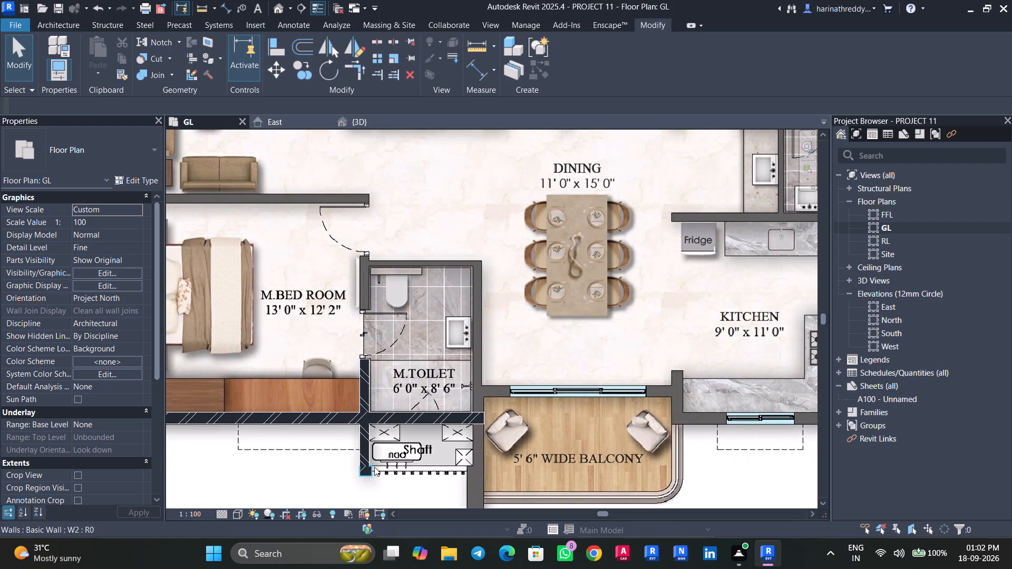
pyautogui.scroll(-5, 398, 393)
pyautogui.moveTo(354, 293); pyautogui.dragTo(440, 386, button='middle')
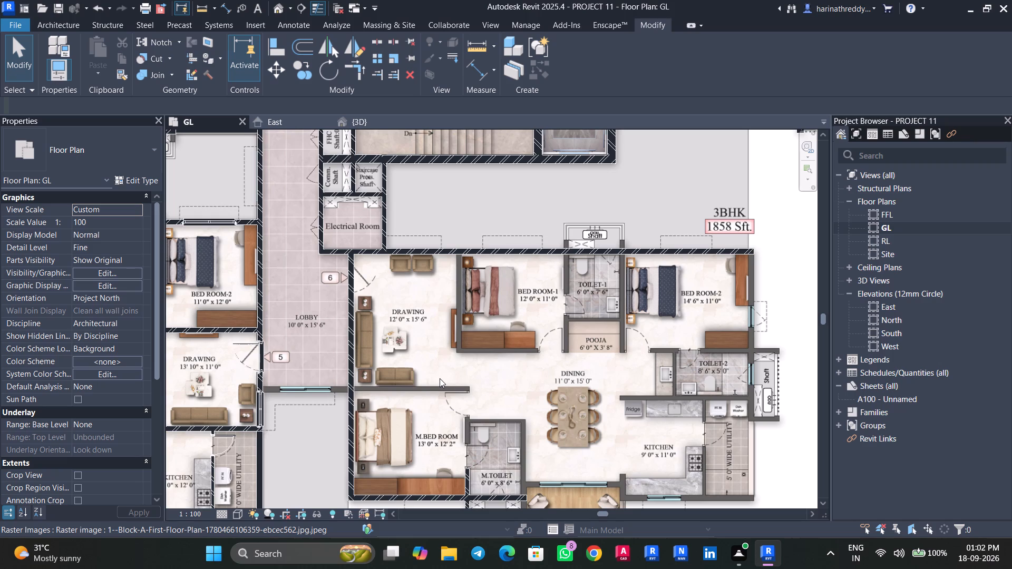
pyautogui.press('Escape')
pyautogui.scroll(-6, 443, 376)
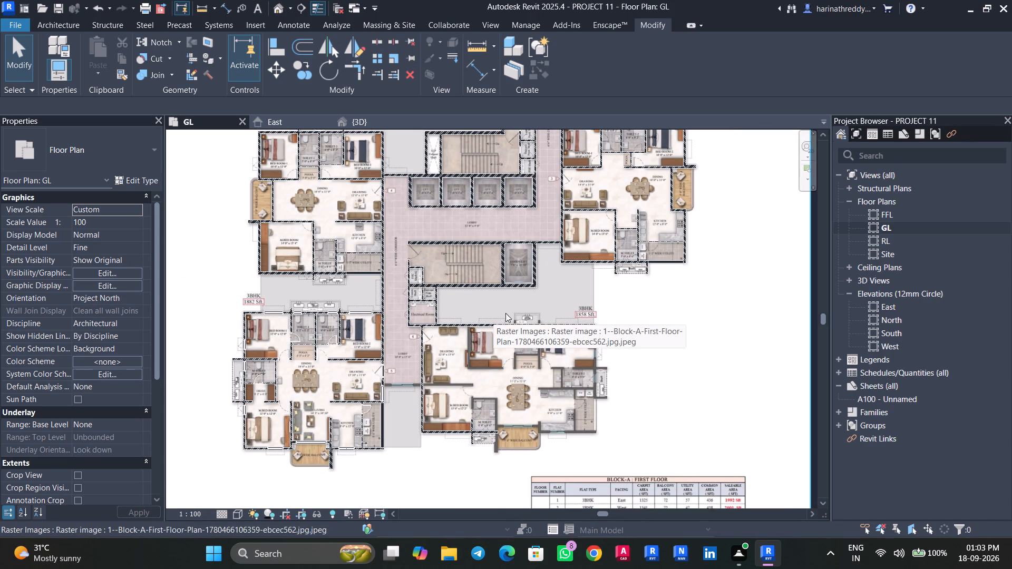
pyautogui.scroll(-2, 505, 310)
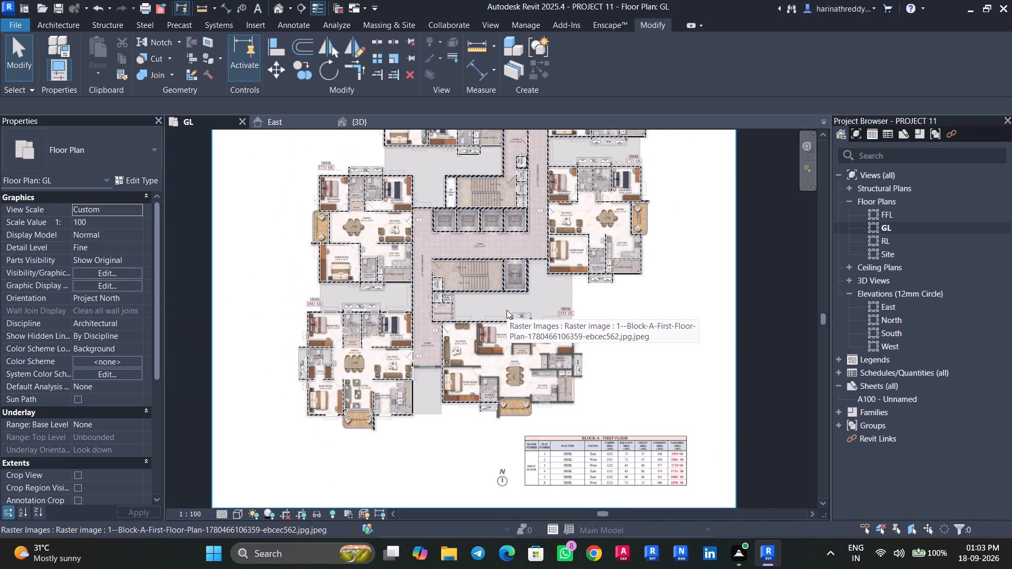
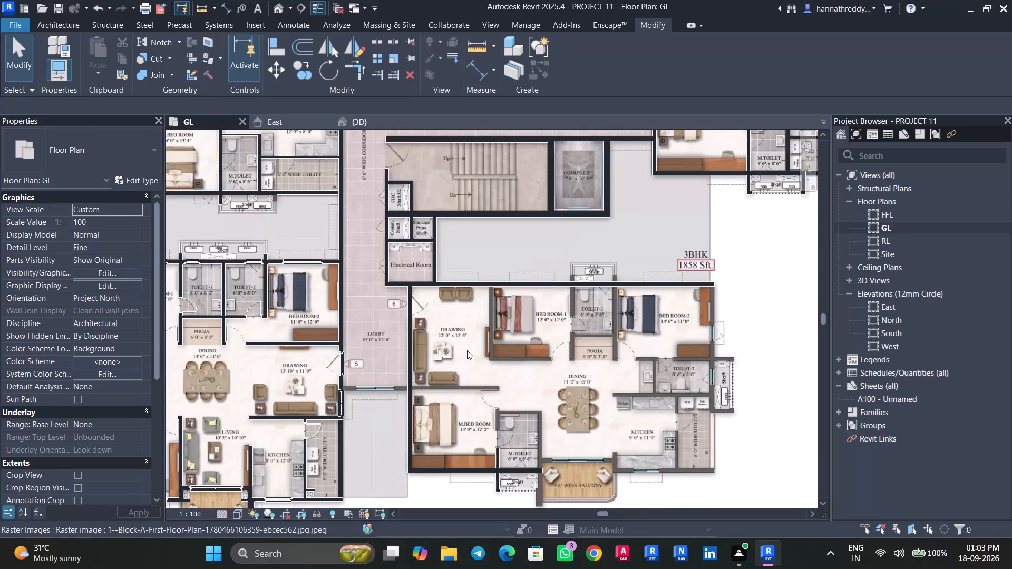
# Check the thickness of the lobby's window wall on the plan image using the Scale tool's temporary dimension, without scaling the image.
pyautogui.scroll(8, 486, 388)
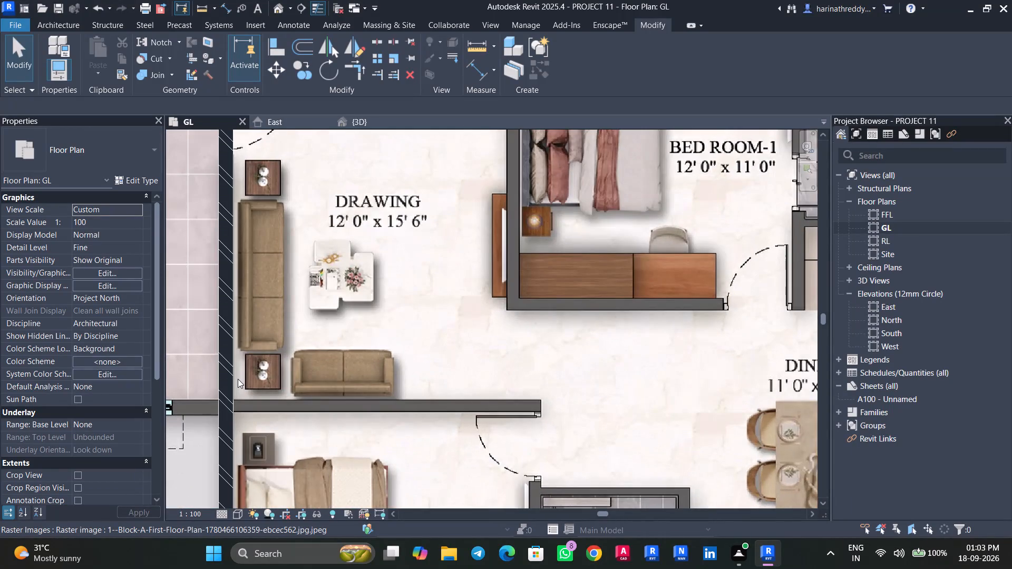
pyautogui.moveTo(238, 379); pyautogui.dragTo(374, 365, button='middle')
pyautogui.scroll(-2, 374, 365)
pyautogui.moveTo(230, 367); pyautogui.dragTo(329, 367, button='middle')
pyautogui.scroll(-1, 329, 367)
pyautogui.scroll(7, 323, 367)
pyautogui.scroll(-5, 274, 364)
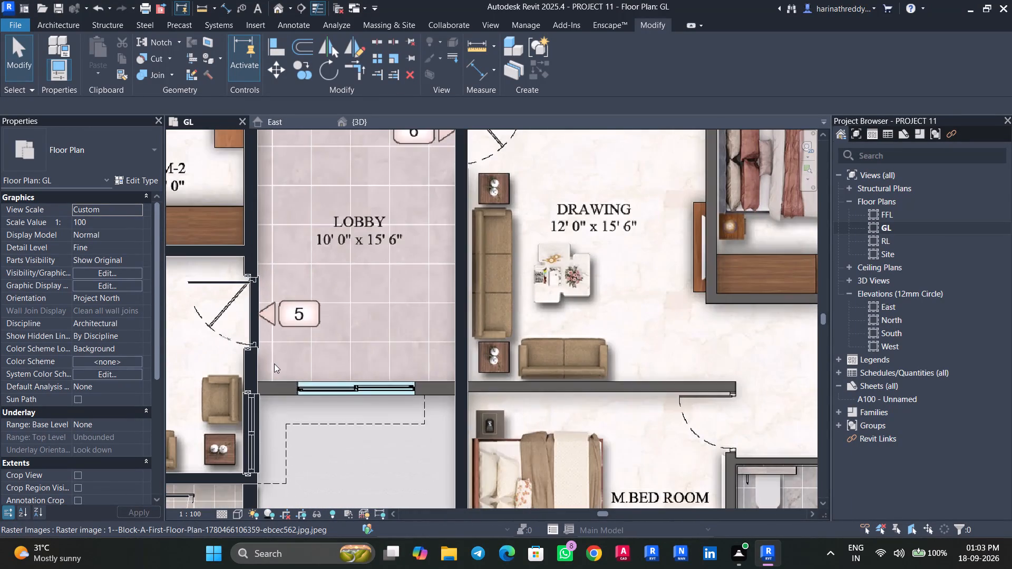
pyautogui.scroll(7, 291, 380)
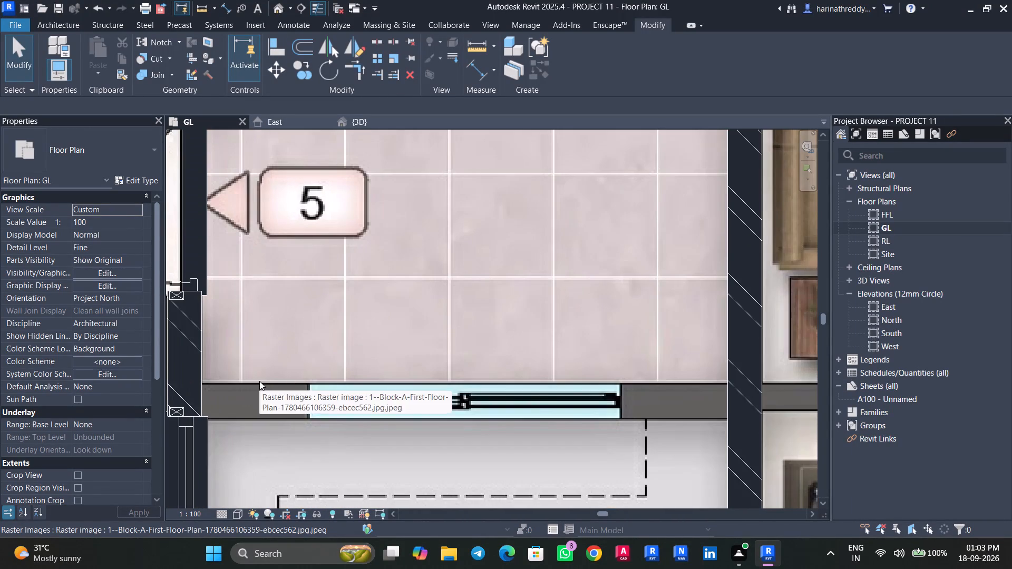
pyautogui.click(344, 302)
pyautogui.click(387, 58)
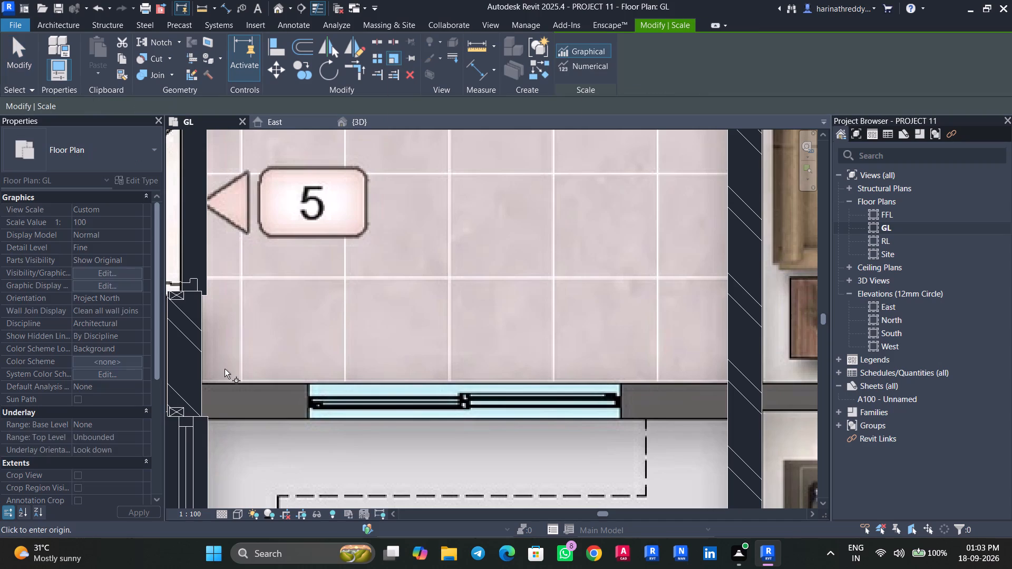
pyautogui.scroll(6, 225, 369)
pyautogui.moveTo(225, 369); pyautogui.dragTo(248, 174, button='middle')
pyautogui.scroll(1, 225, 369)
pyautogui.click(277, 307)
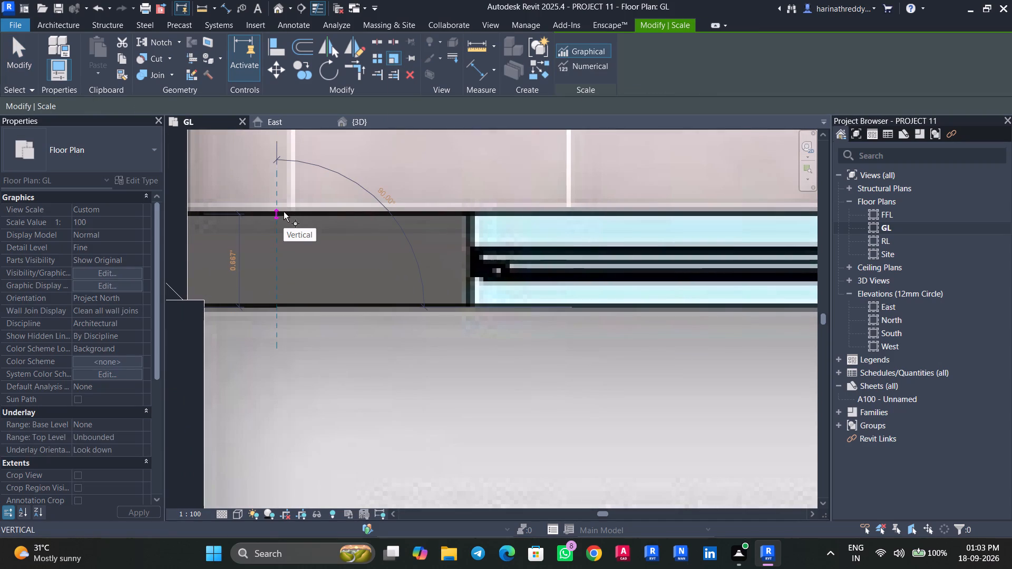
pyautogui.press('Escape')
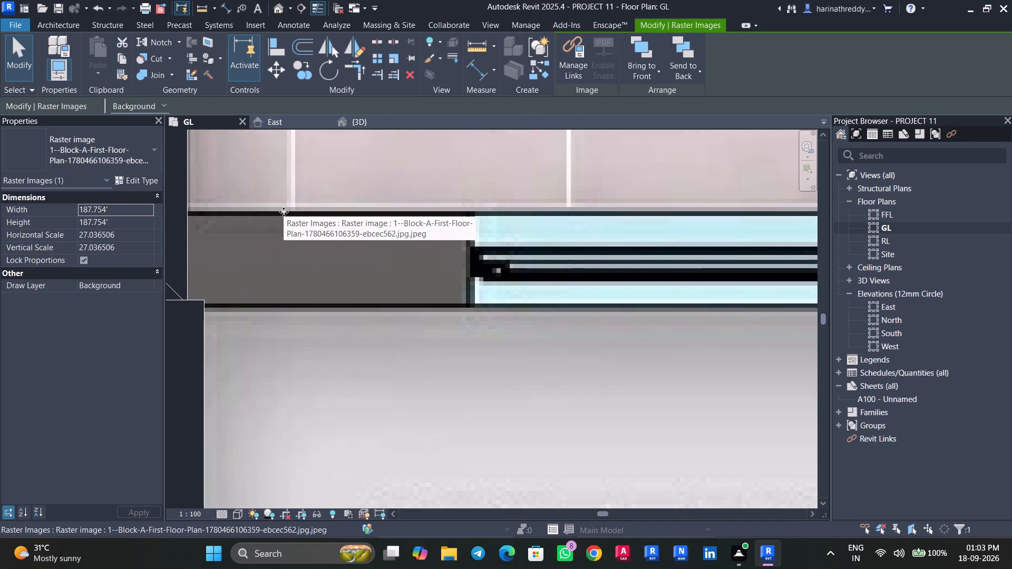
# Start the Wall tool and inspect the layer structure and thickness of wall types W2 and W3 without changing them.
pyautogui.write('WA')
pyautogui.click(135, 179)
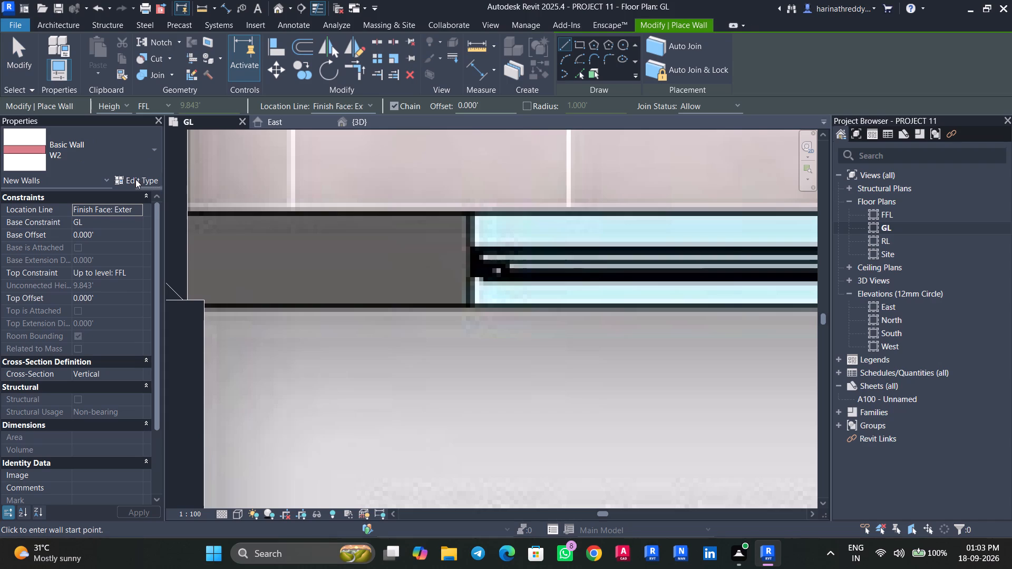
pyautogui.click(627, 243)
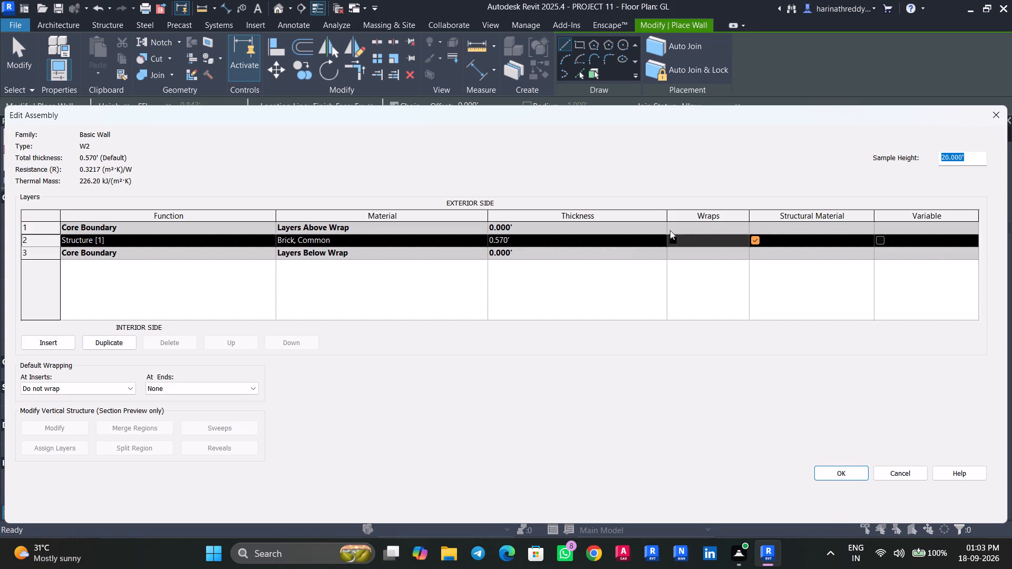
pyautogui.click(991, 119)
pyautogui.click(991, 119)
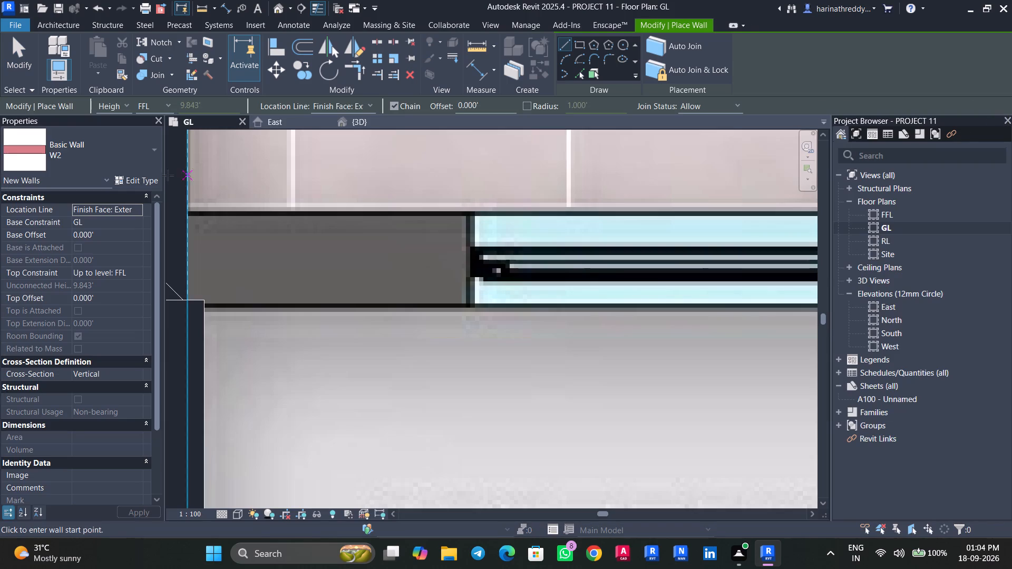
pyautogui.click(67, 167)
pyautogui.click(65, 243)
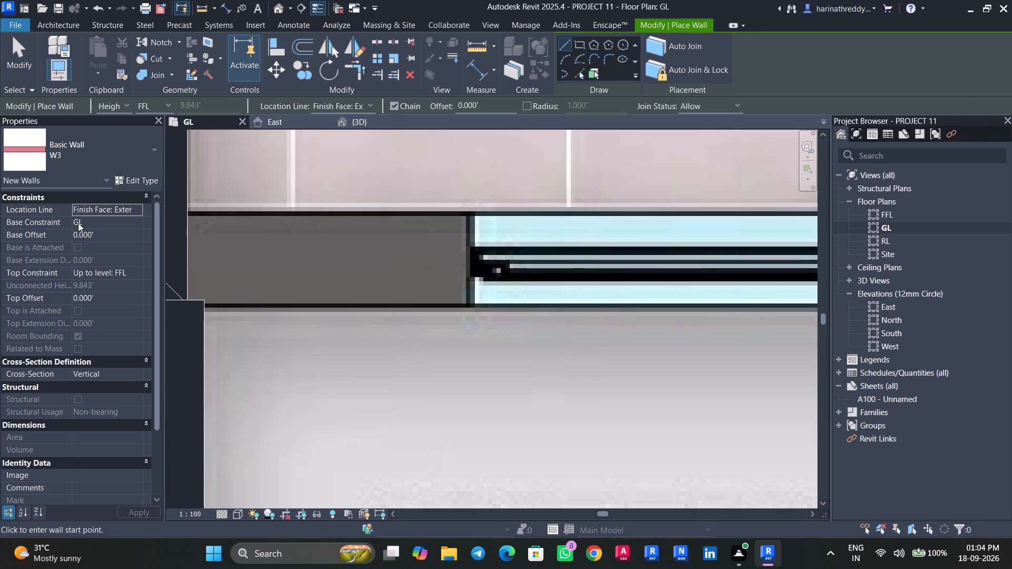
pyautogui.click(129, 181)
pyautogui.click(565, 249)
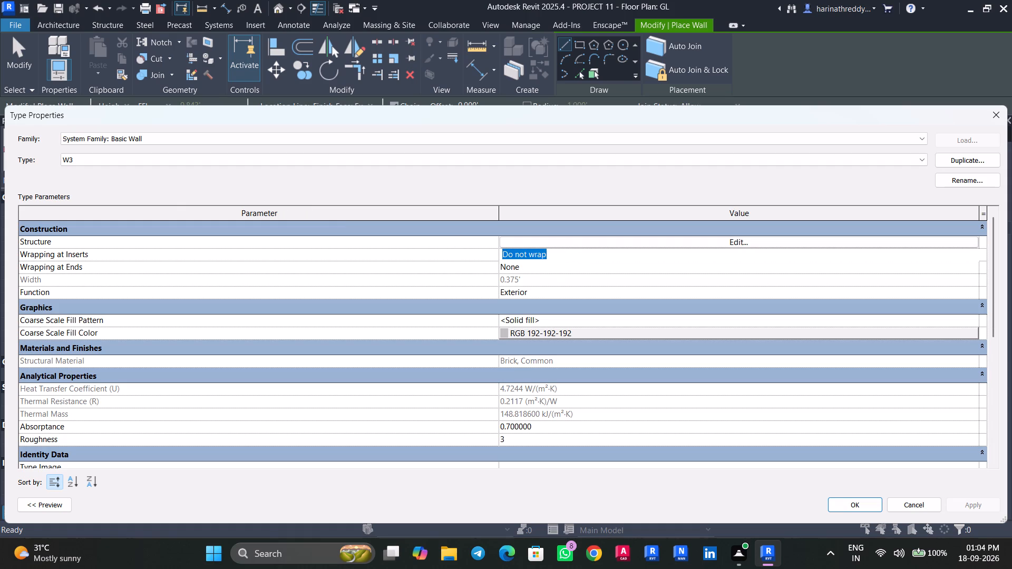
pyautogui.click(568, 241)
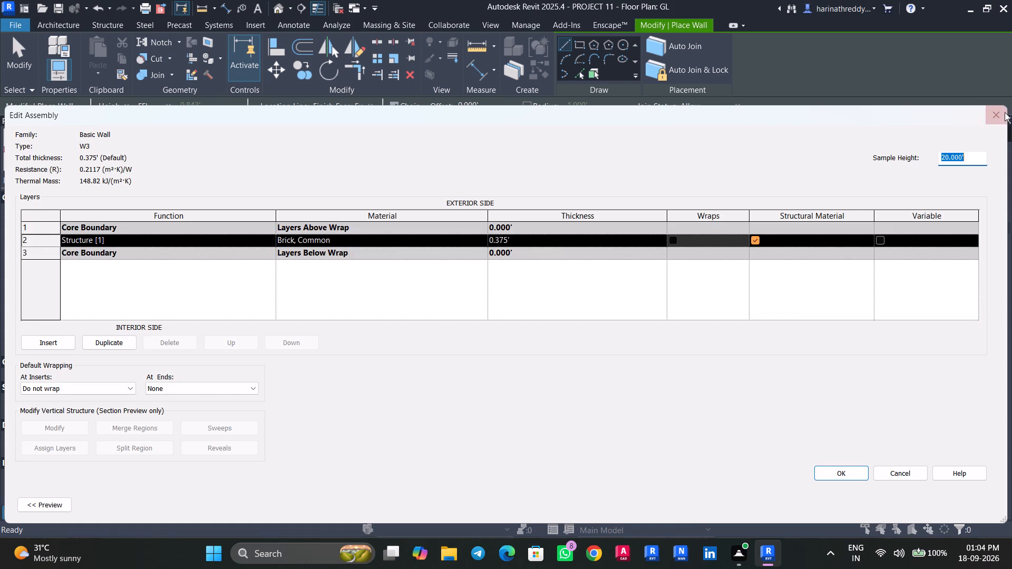
pyautogui.click(1002, 114)
pyautogui.click(1000, 115)
# Inspect the layer structure and thickness of basic wall types W4 and W5 without editing them.
pyautogui.click(126, 150)
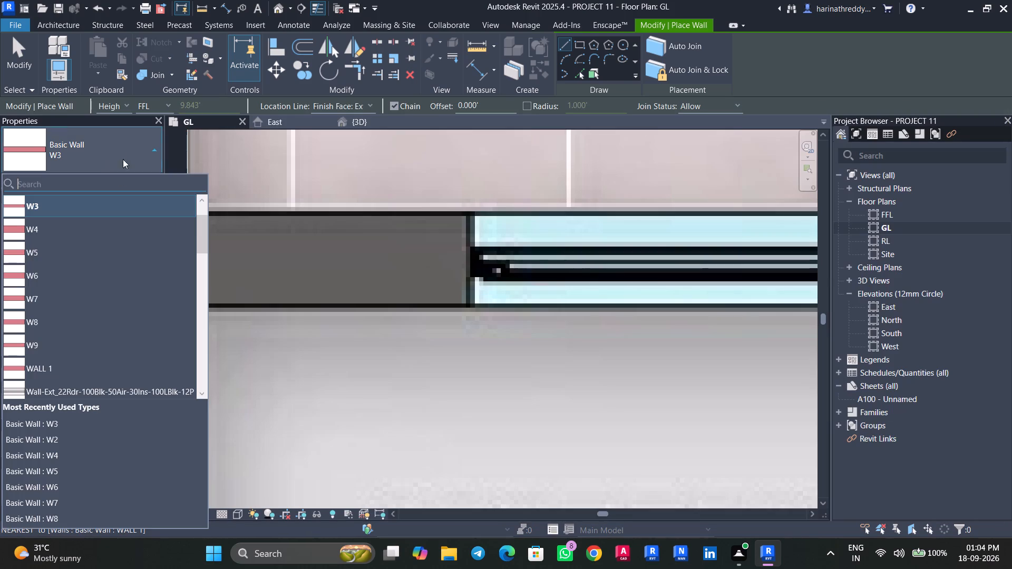
pyautogui.click(107, 221)
pyautogui.click(129, 182)
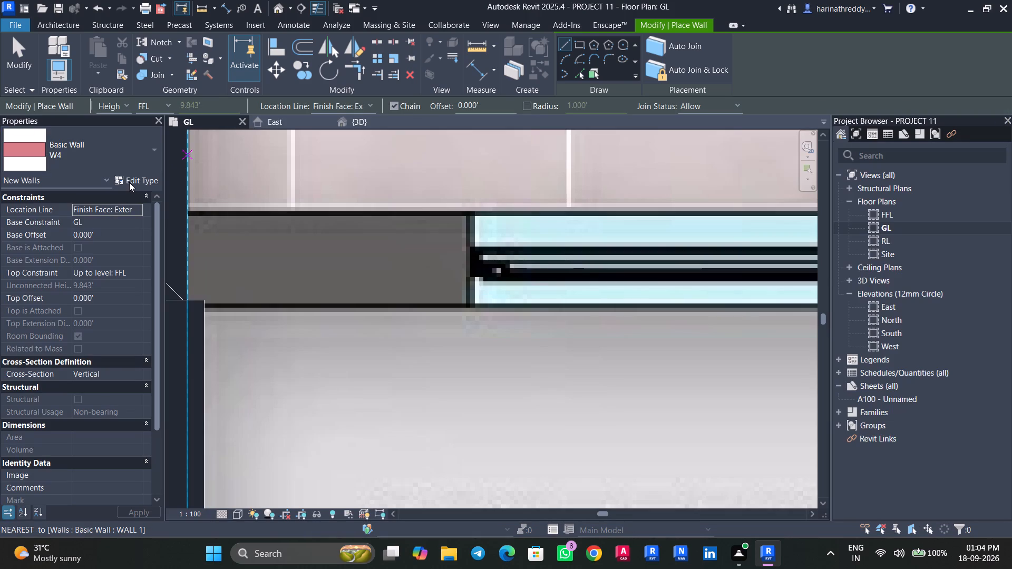
pyautogui.click(566, 243)
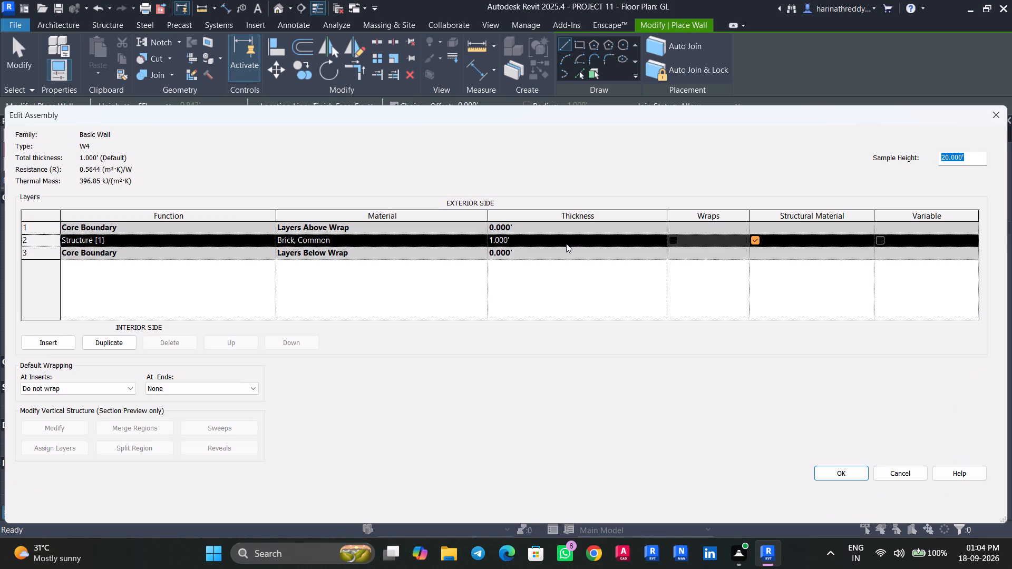
pyautogui.click(993, 109)
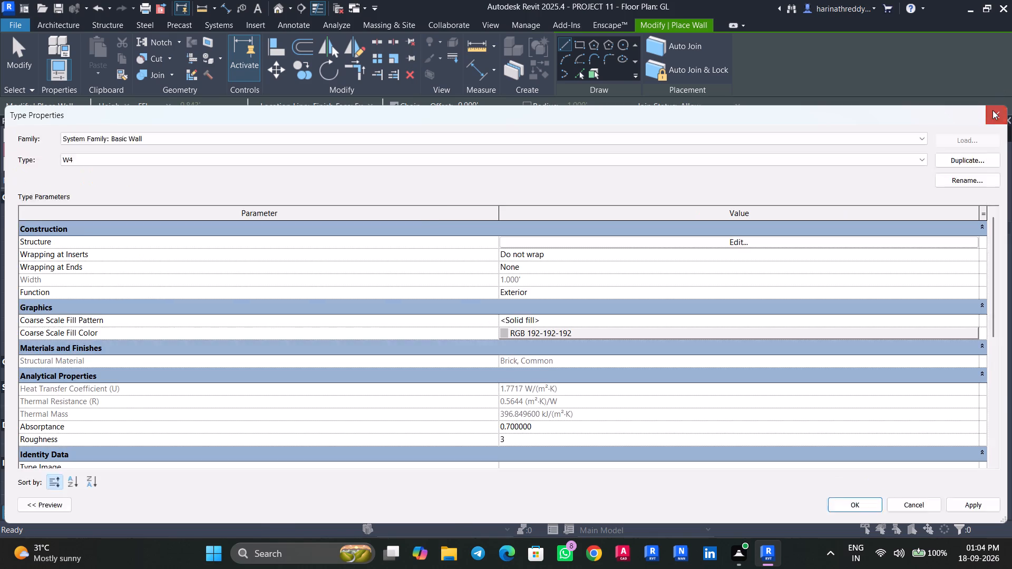
pyautogui.click(992, 110)
pyautogui.click(60, 162)
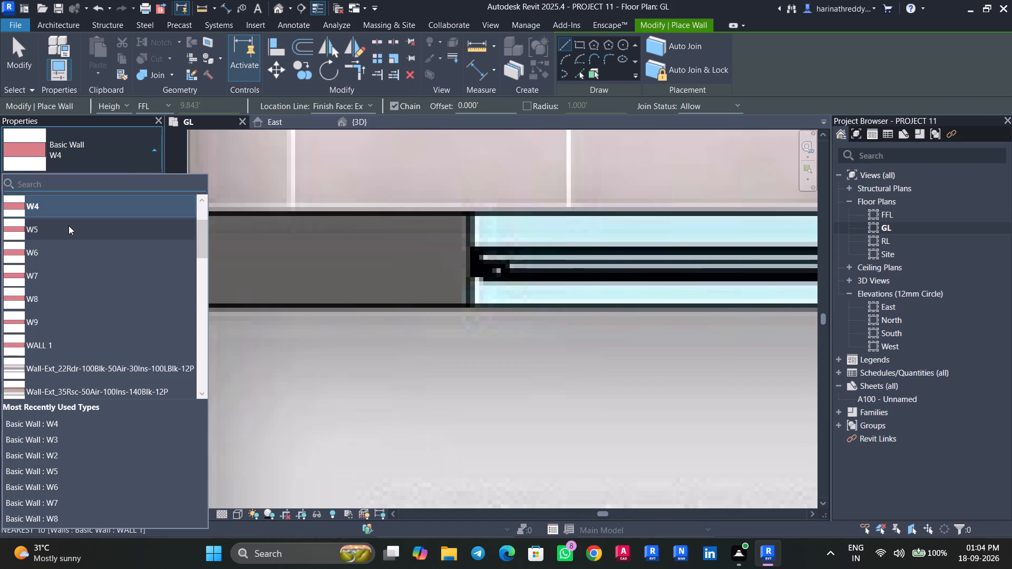
pyautogui.click(69, 225)
pyautogui.click(159, 177)
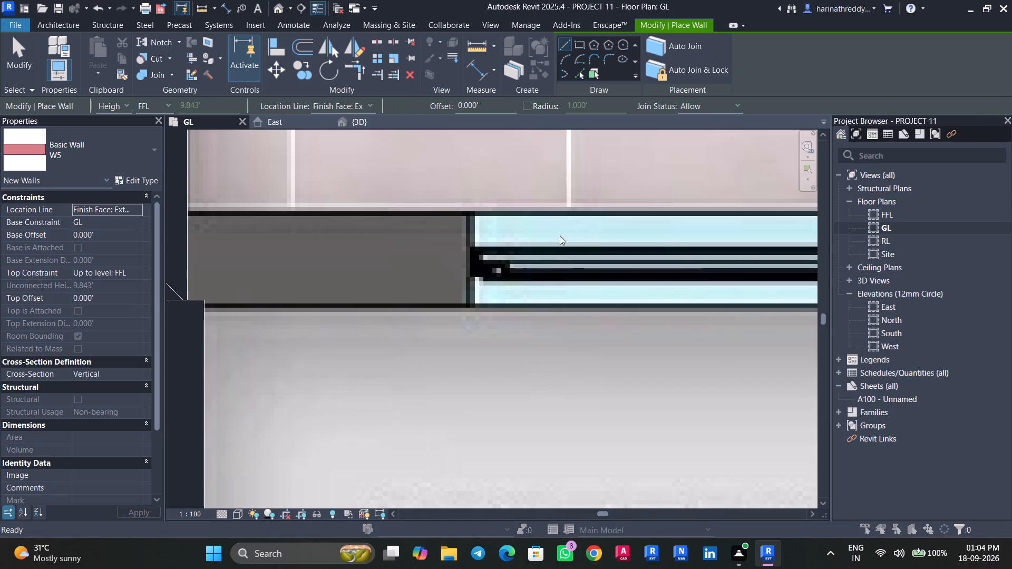
pyautogui.click(604, 240)
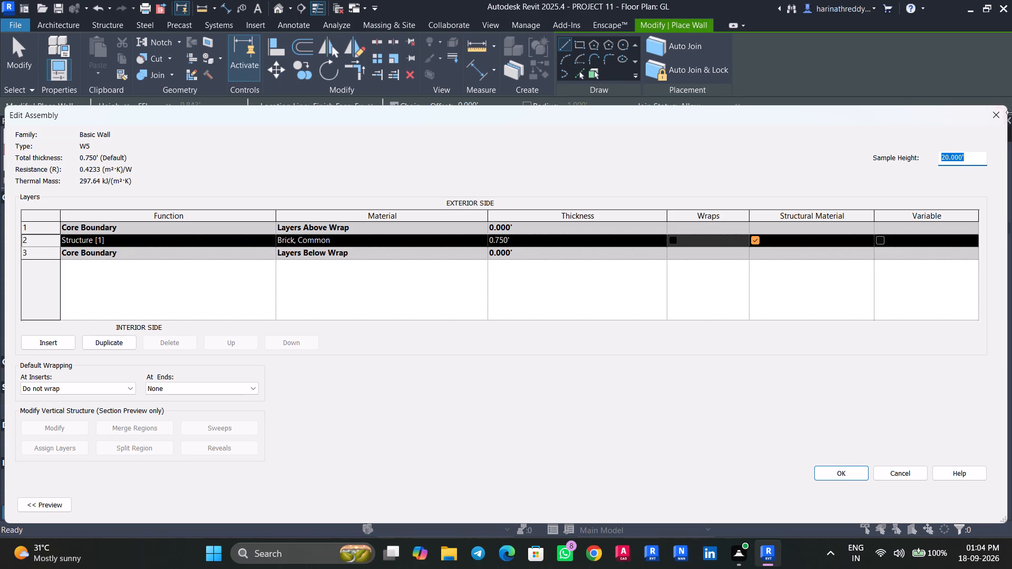
pyautogui.click(1011, 112)
pyautogui.click(1009, 113)
pyautogui.doubleClick(1001, 117)
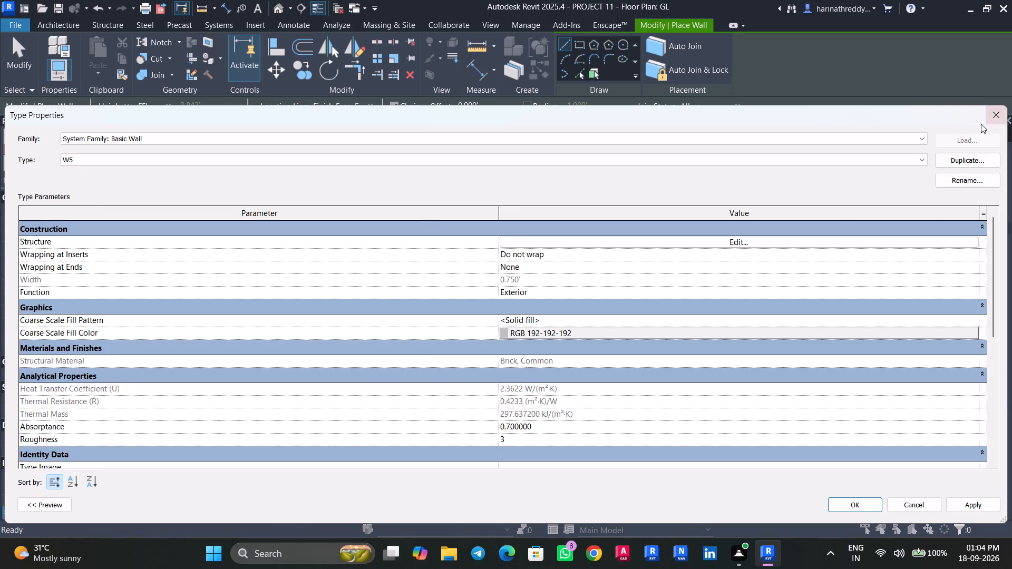
pyautogui.click(990, 117)
# Inspect the layer structure and thickness of basic wall types W6 and W7 without editing them.
pyautogui.click(108, 163)
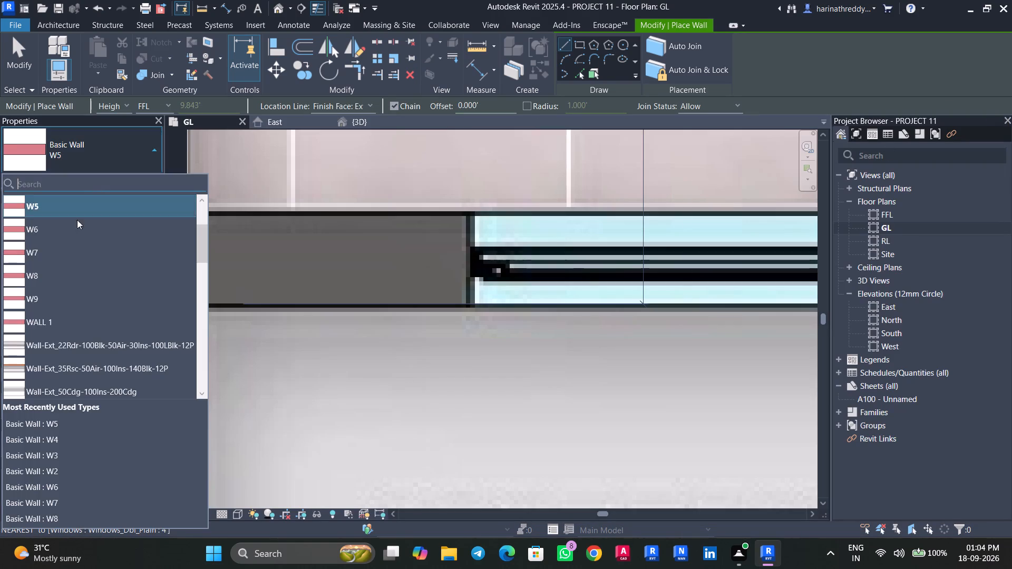
pyautogui.click(72, 232)
pyautogui.click(131, 181)
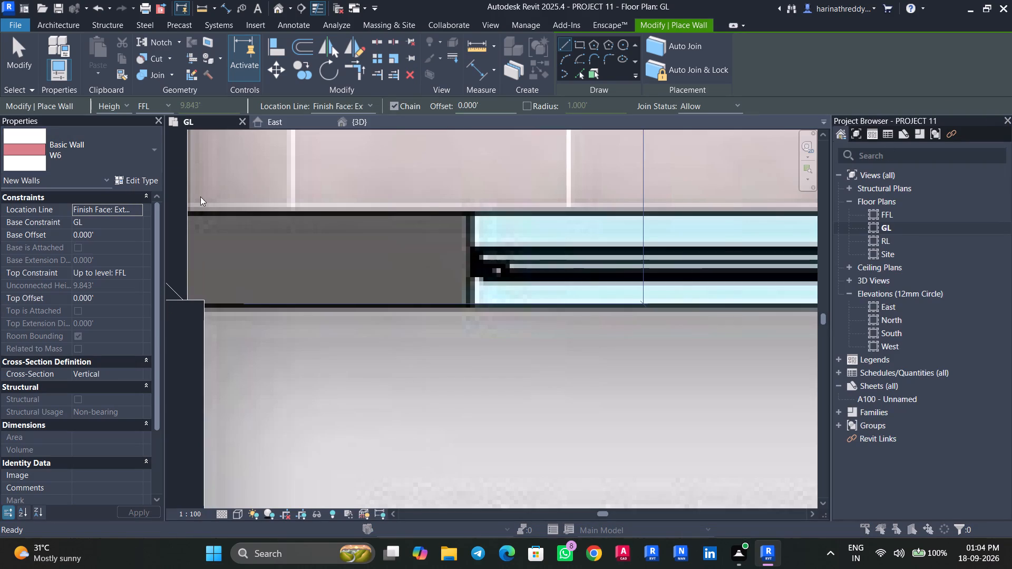
pyautogui.click(583, 241)
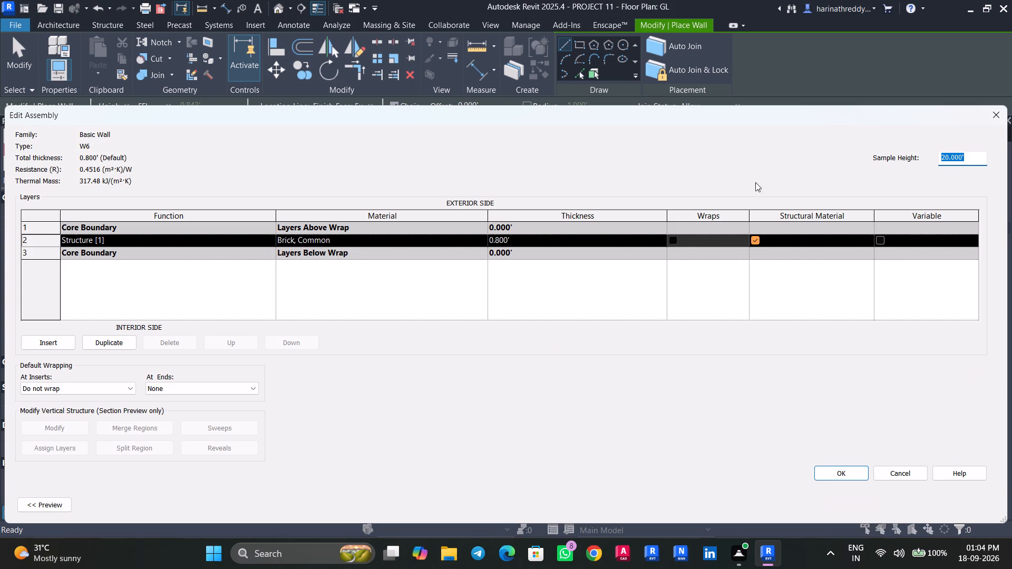
pyautogui.doubleClick(999, 115)
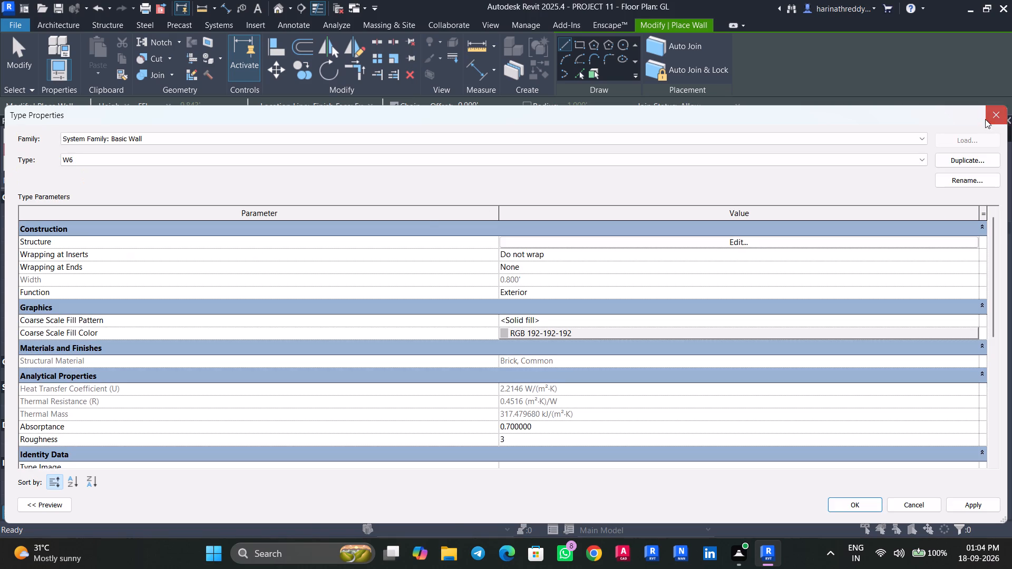
pyautogui.click(985, 119)
pyautogui.click(91, 162)
pyautogui.click(77, 224)
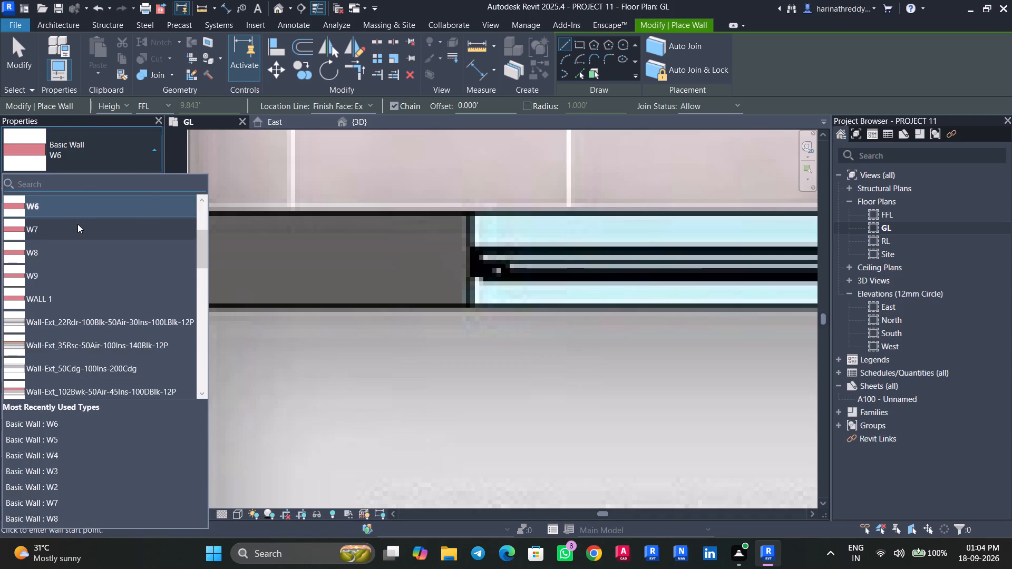
pyautogui.click(131, 174)
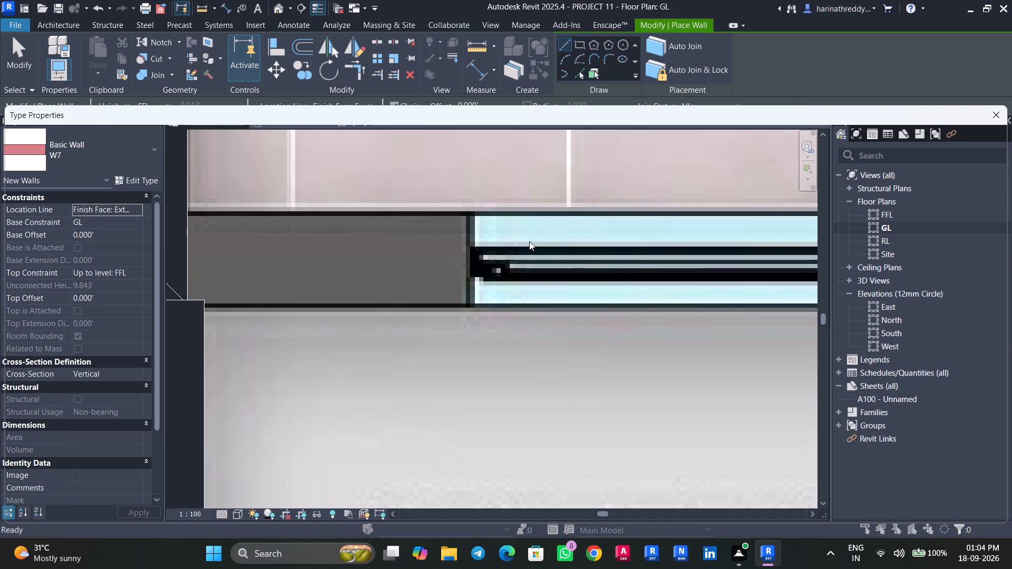
pyautogui.click(529, 241)
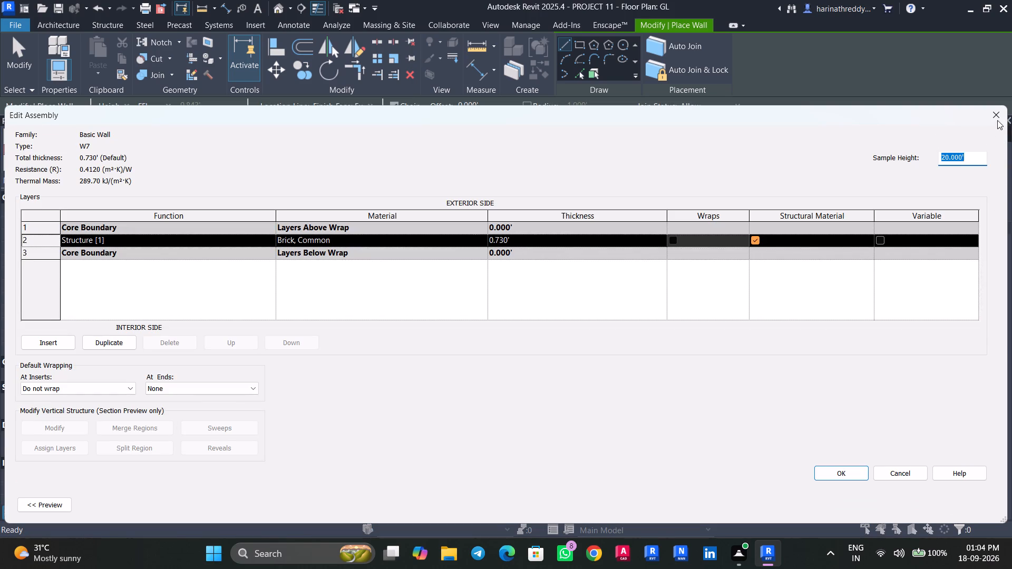
pyautogui.click(997, 120)
pyautogui.click(997, 120)
pyautogui.click(999, 115)
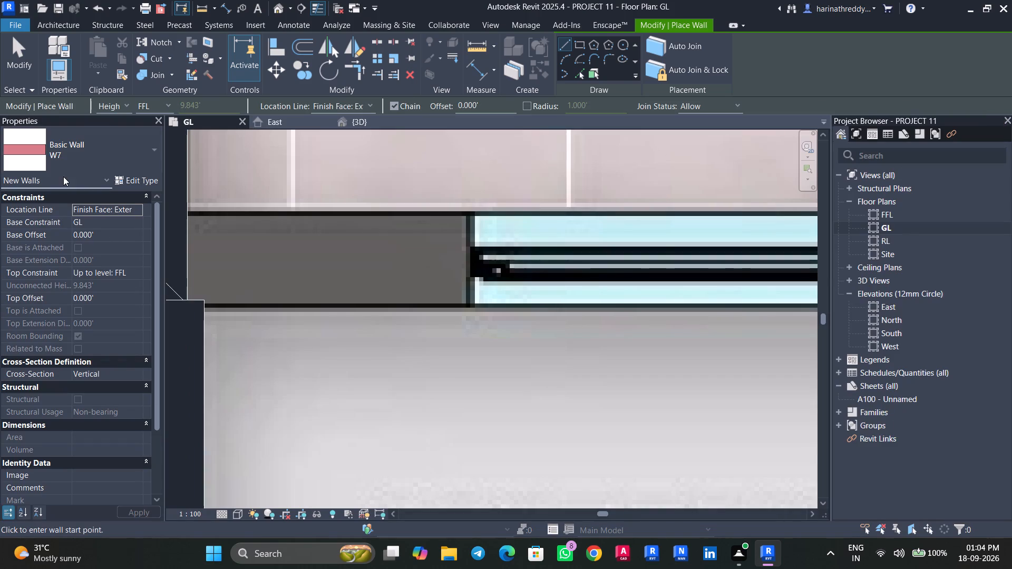
# Inspect the layer structure and thickness of basic wall types W8 and W9 without editing them.
pyautogui.click(73, 158)
pyautogui.click(65, 226)
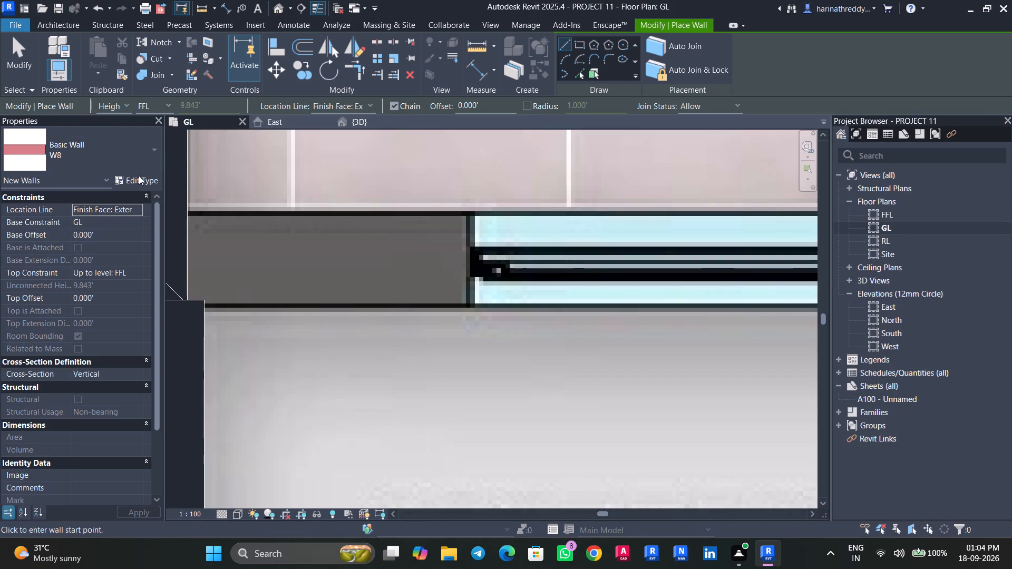
pyautogui.click(138, 177)
pyautogui.click(594, 240)
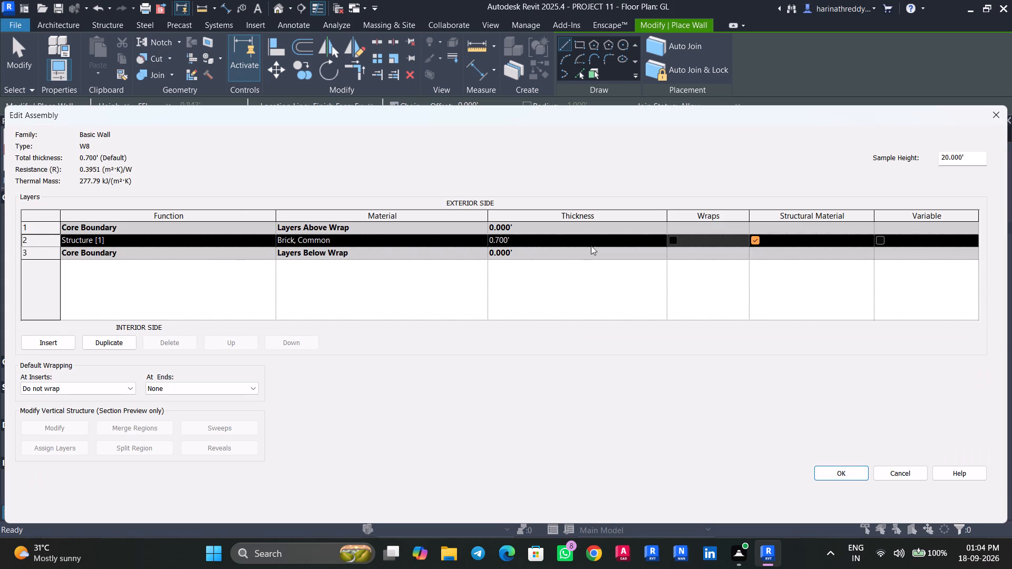
pyautogui.click(1000, 120)
pyautogui.click(1000, 120)
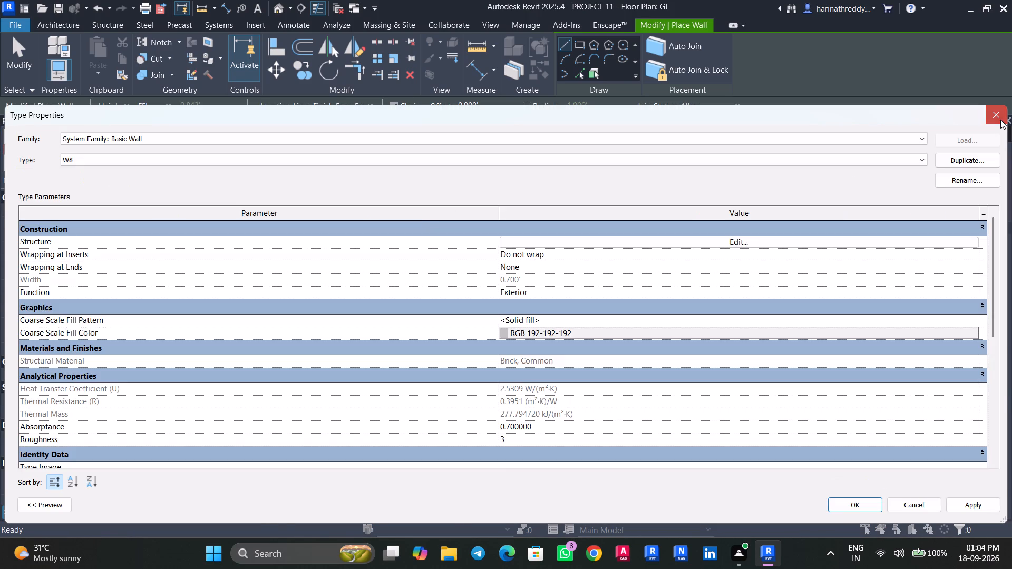
pyautogui.click(64, 145)
pyautogui.click(56, 228)
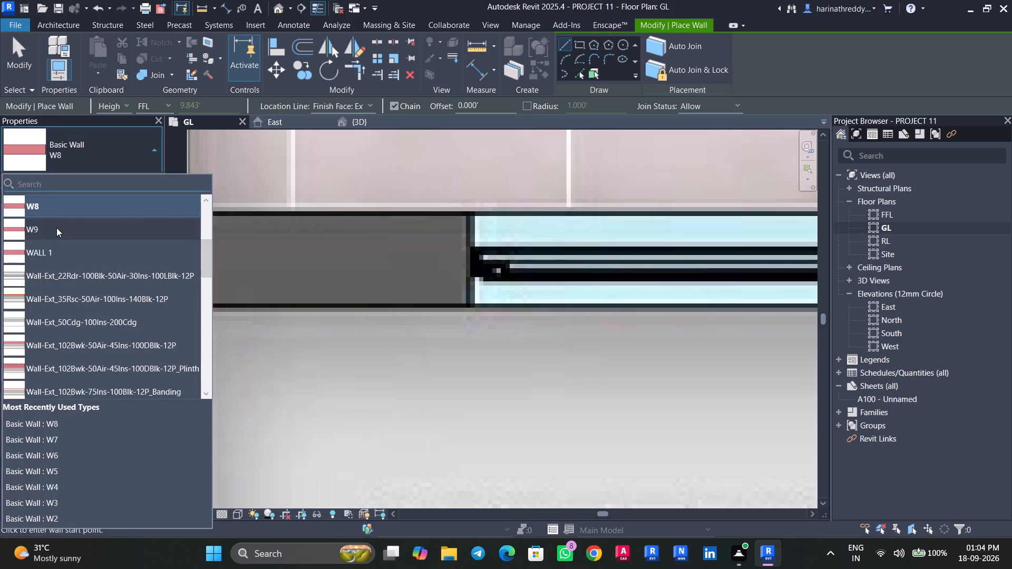
pyautogui.click(122, 181)
pyautogui.click(591, 245)
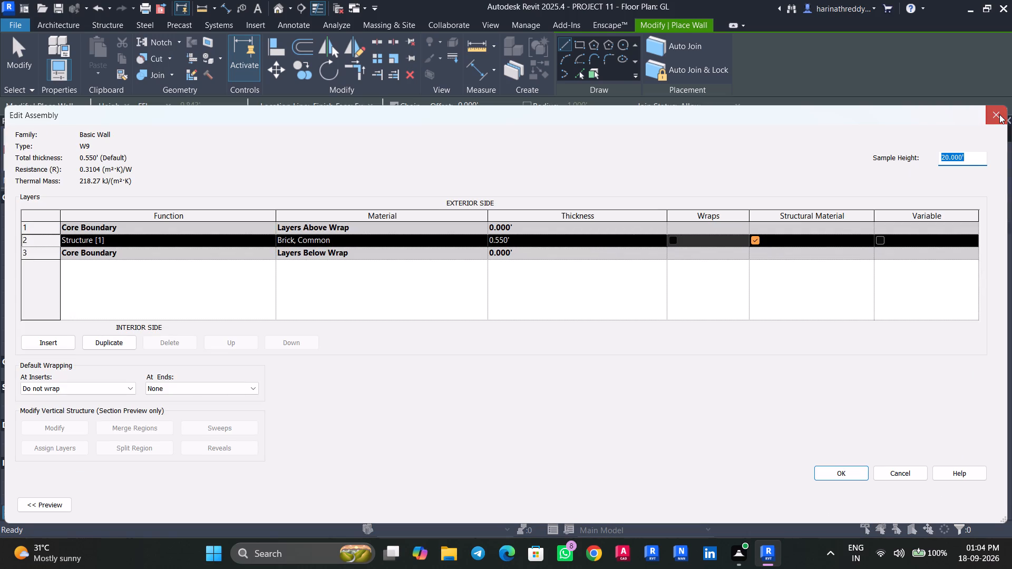
pyautogui.click(999, 114)
pyautogui.click(999, 114)
pyautogui.click(994, 110)
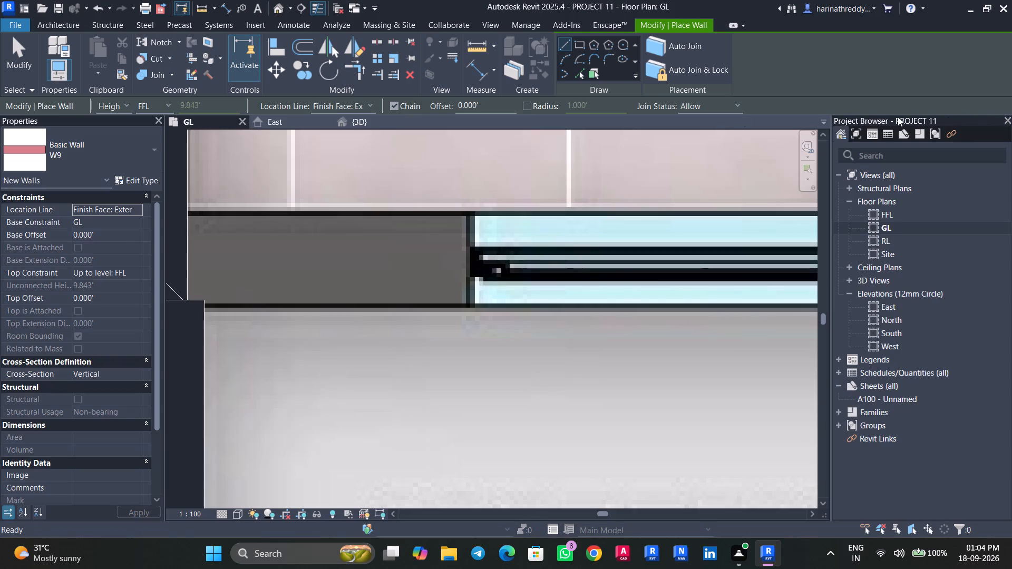
# Set the basic wall type to WALL 1 and inspect its layer structure and thickness without editing them.
pyautogui.click(89, 145)
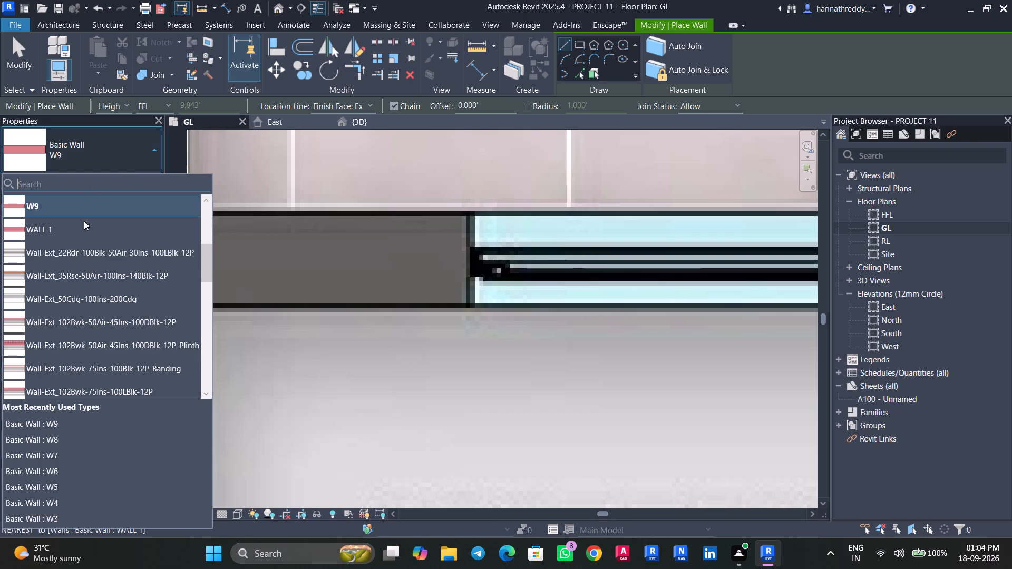
pyautogui.click(84, 221)
pyautogui.click(139, 178)
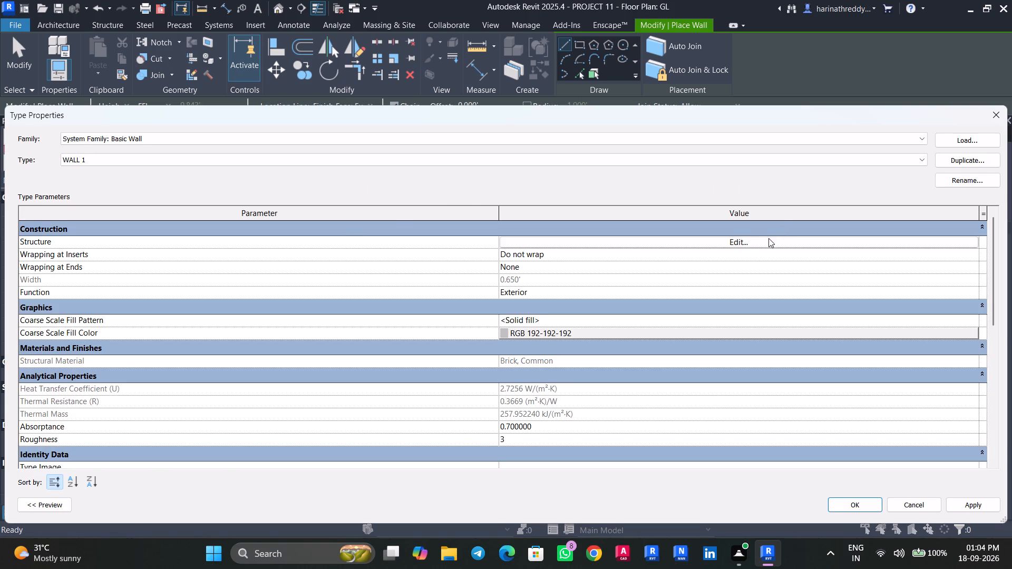
pyautogui.click(768, 238)
pyautogui.click(999, 115)
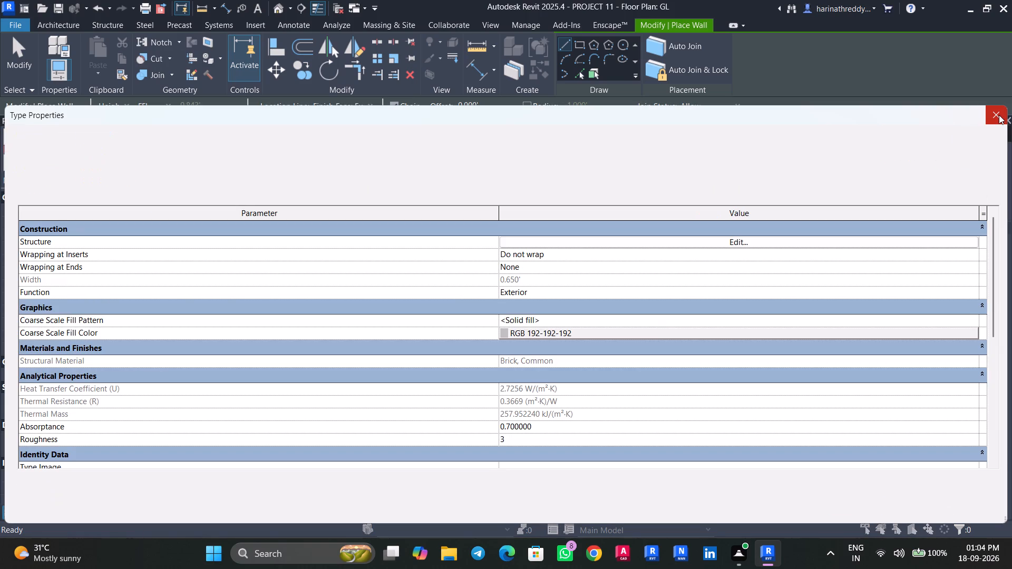
pyautogui.click(999, 115)
pyautogui.click(999, 115)
# Draw a WALL 1 wall over the lobby's window wall on the plan image, spanning between the inner faces of the two side walls.
pyautogui.scroll(-6, 447, 199)
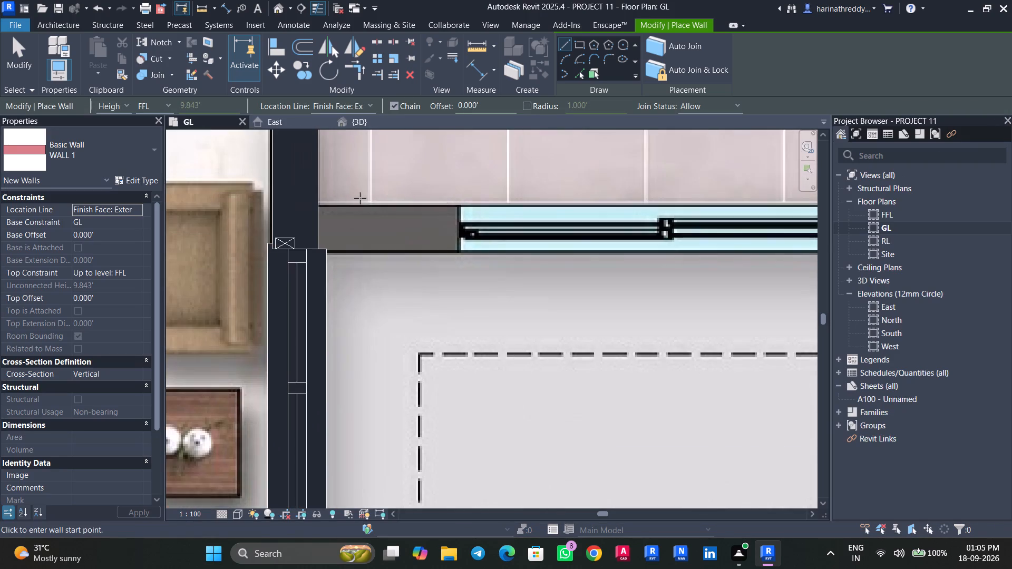
pyautogui.scroll(4, 336, 208)
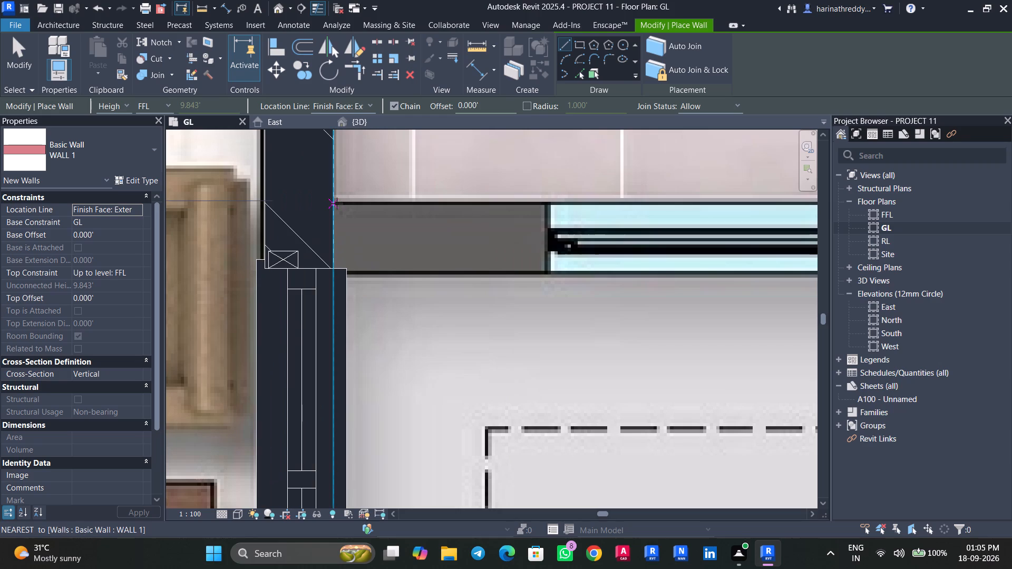
pyautogui.click(337, 203)
pyautogui.scroll(-6, 564, 214)
pyautogui.moveTo(565, 215); pyautogui.dragTo(267, 205, button='middle')
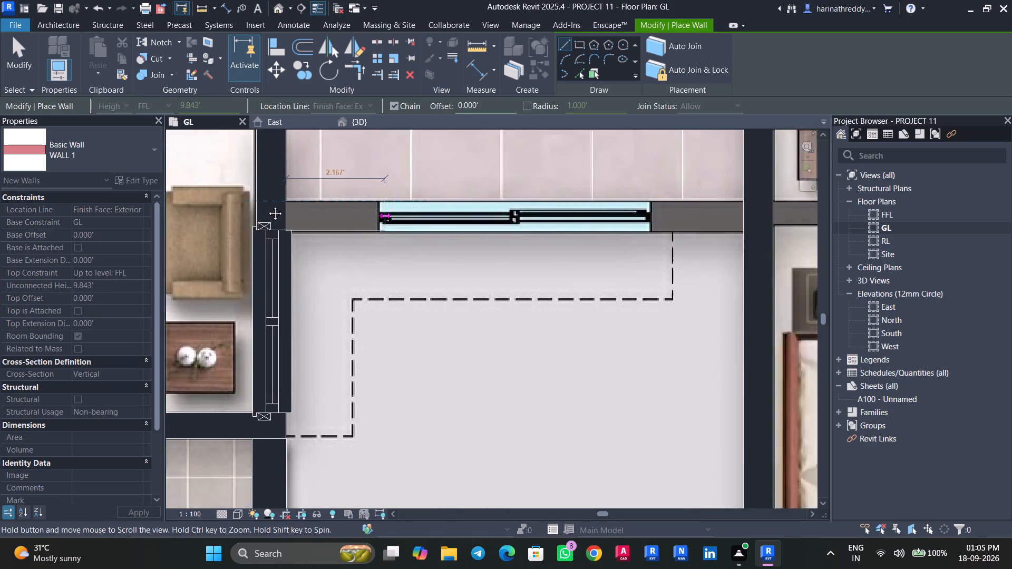
pyautogui.moveTo(267, 205); pyautogui.dragTo(155, 205, button='middle')
pyautogui.scroll(-2, 569, 199)
pyautogui.moveTo(569, 199); pyautogui.dragTo(311, 213, button='middle')
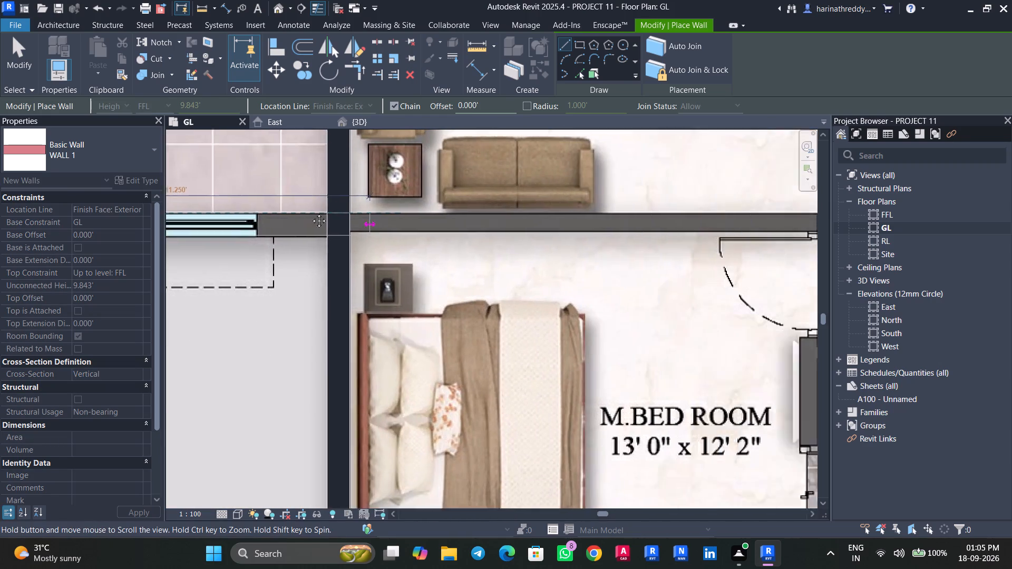
pyautogui.moveTo(311, 213); pyautogui.dragTo(222, 214, button='middle')
pyautogui.scroll(7, 665, 217)
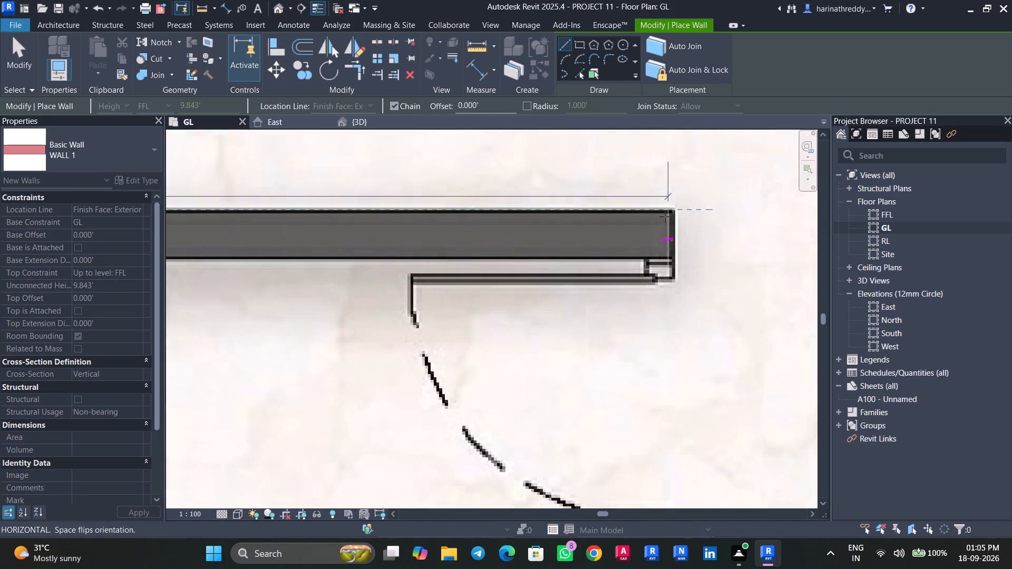
pyautogui.scroll(7, 665, 217)
pyautogui.scroll(-7, 665, 209)
pyautogui.moveTo(640, 212); pyautogui.dragTo(931, 193, button='middle')
pyautogui.moveTo(292, 192); pyautogui.dragTo(654, 192, button='middle')
pyautogui.moveTo(262, 190); pyautogui.dragTo(759, 196, button='middle')
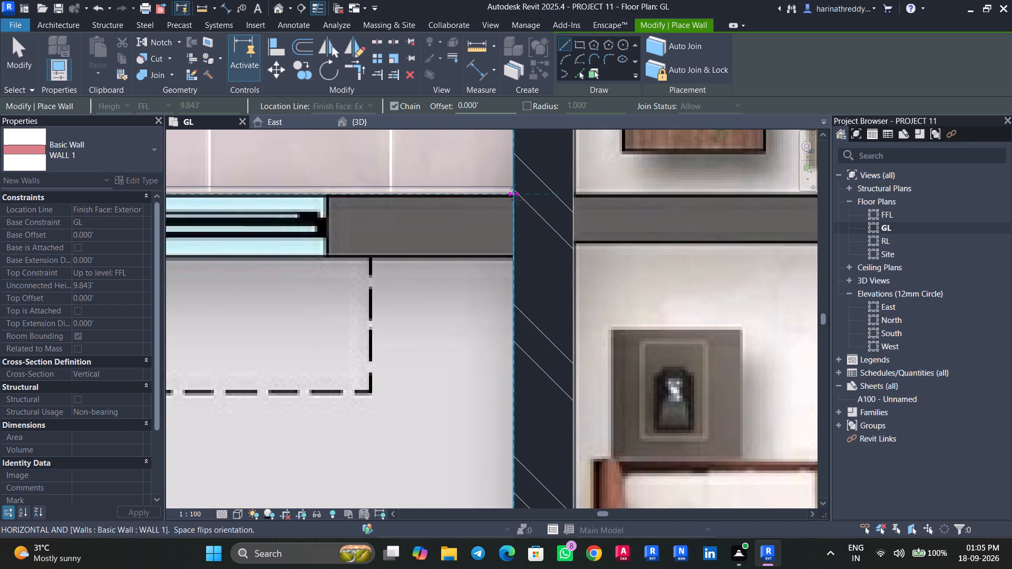
pyautogui.scroll(6, 515, 197)
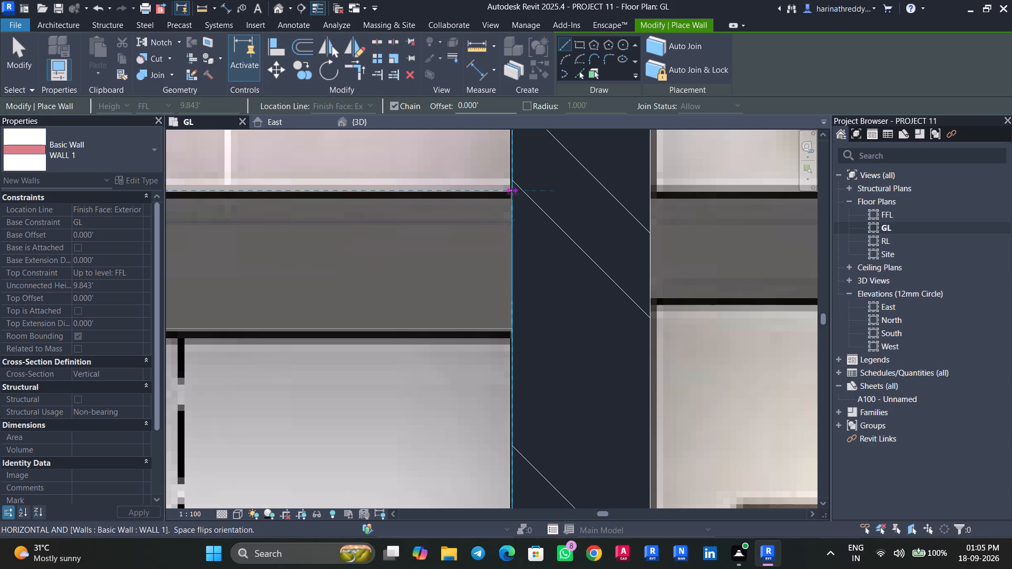
pyautogui.click(512, 194)
pyautogui.press('Escape')
pyautogui.scroll(-10, 512, 194)
pyautogui.scroll(1, 512, 194)
pyautogui.scroll(-3, 512, 194)
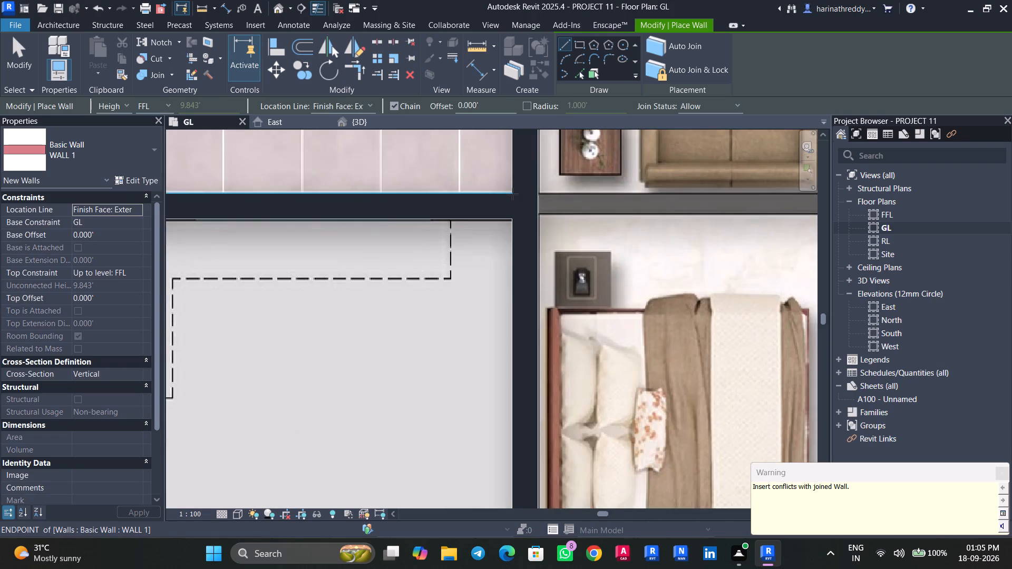
pyautogui.scroll(-4, 512, 194)
pyautogui.scroll(1, 512, 194)
pyautogui.scroll(-1, 512, 194)
pyautogui.moveTo(557, 189); pyautogui.dragTo(420, 321, button='middle')
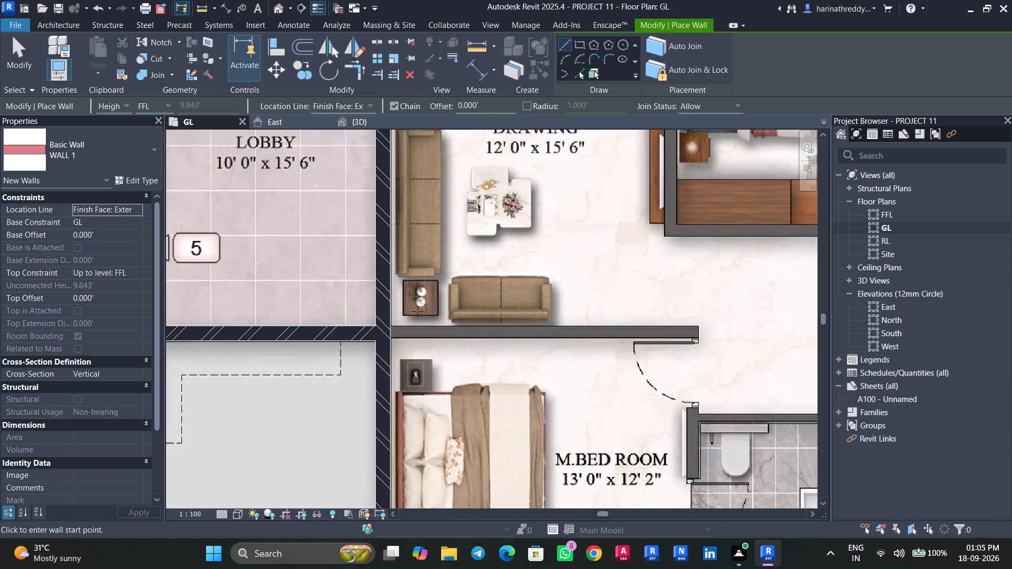
pyautogui.press('Escape')
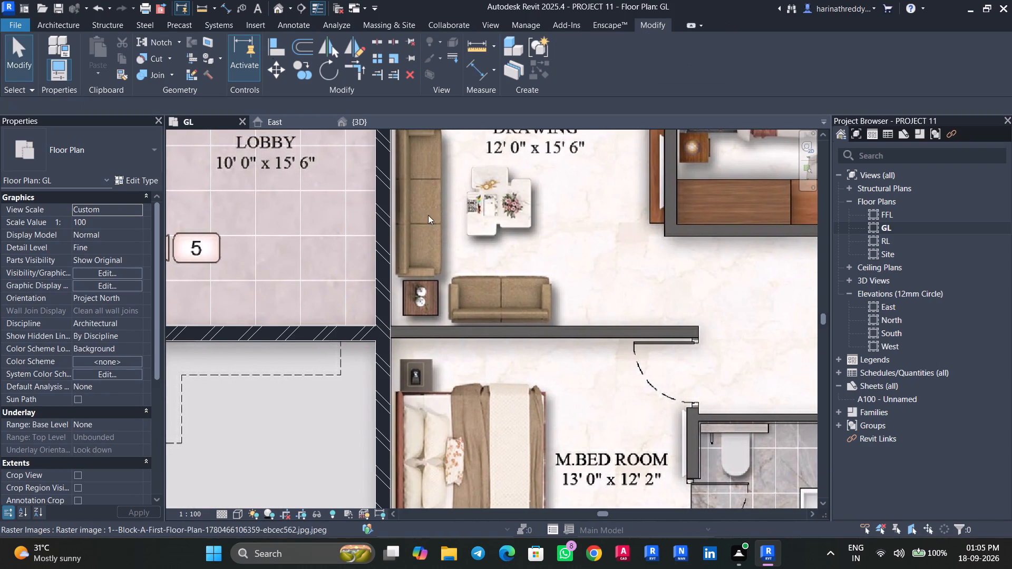
# Measure the thickness of the wall between the drawing room and M.Bed Room with the Scale tool's temporary dimension, without rescaling the plan image.
pyautogui.click(455, 171)
pyautogui.click(388, 63)
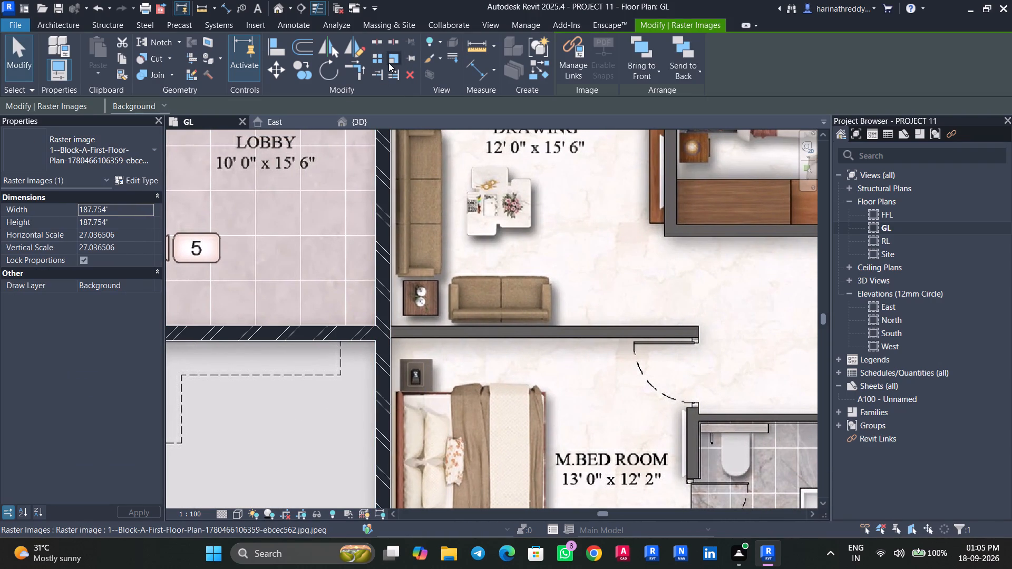
pyautogui.scroll(5, 418, 296)
pyautogui.moveTo(429, 415); pyautogui.dragTo(411, 348, button='middle')
pyautogui.scroll(7, 416, 317)
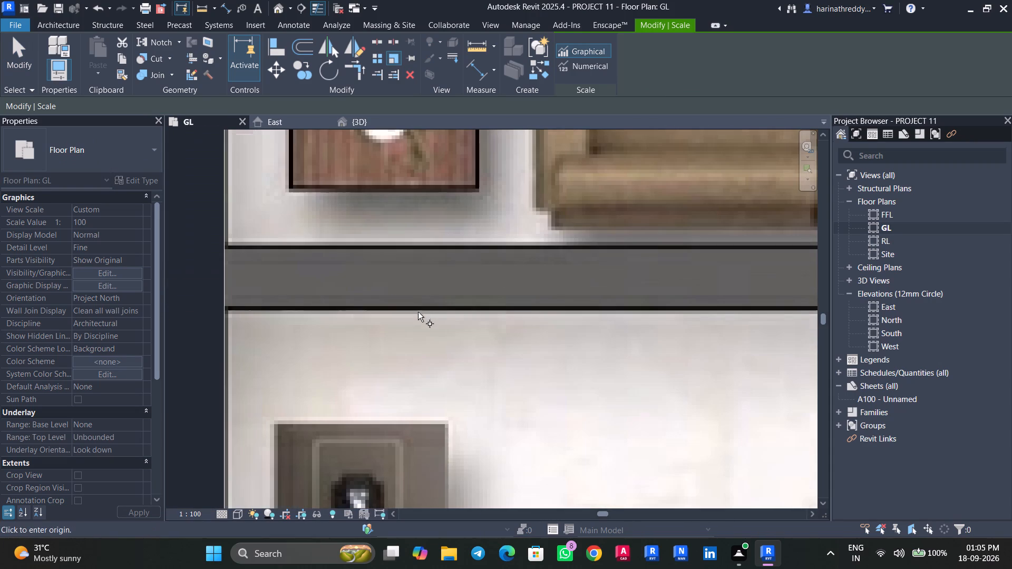
pyautogui.click(418, 309)
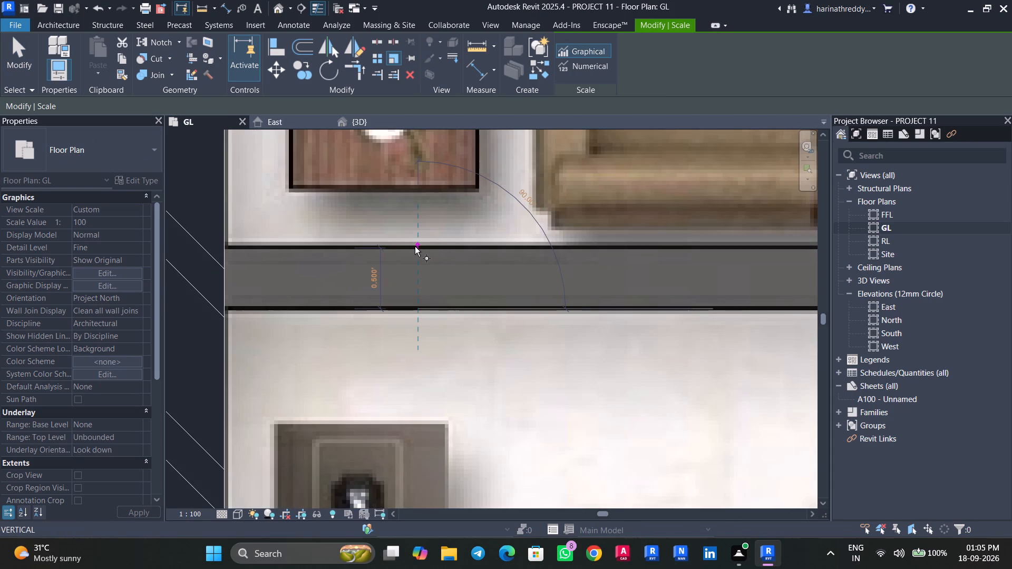
pyautogui.press('Escape')
# Restart the Wall tool, switch to type W3 and on to W4, and inspect W4's layer structure and thickness without editing.
pyautogui.press('w')
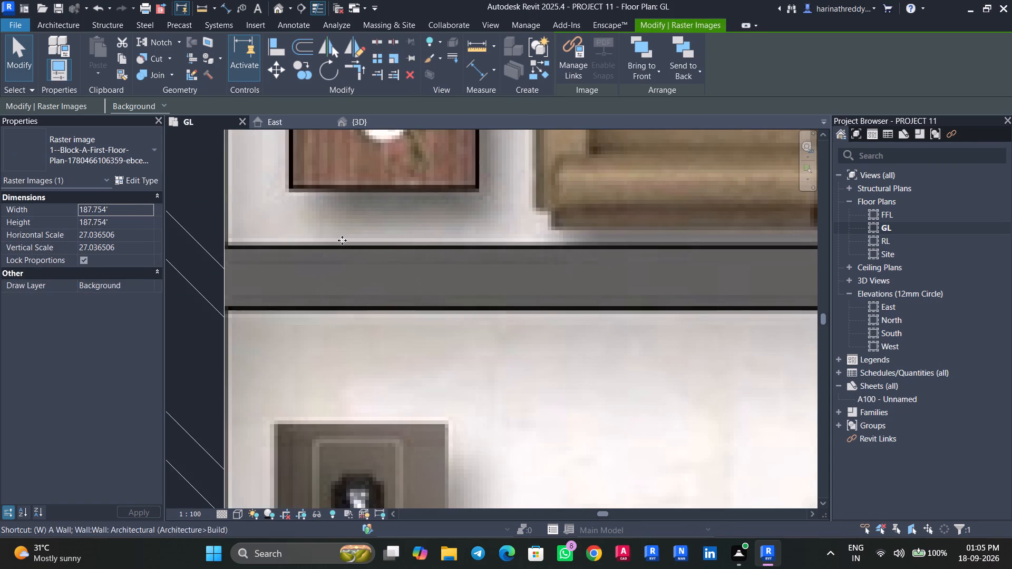
pyautogui.press('a')
pyautogui.click(95, 150)
pyautogui.scroll(4, 106, 214)
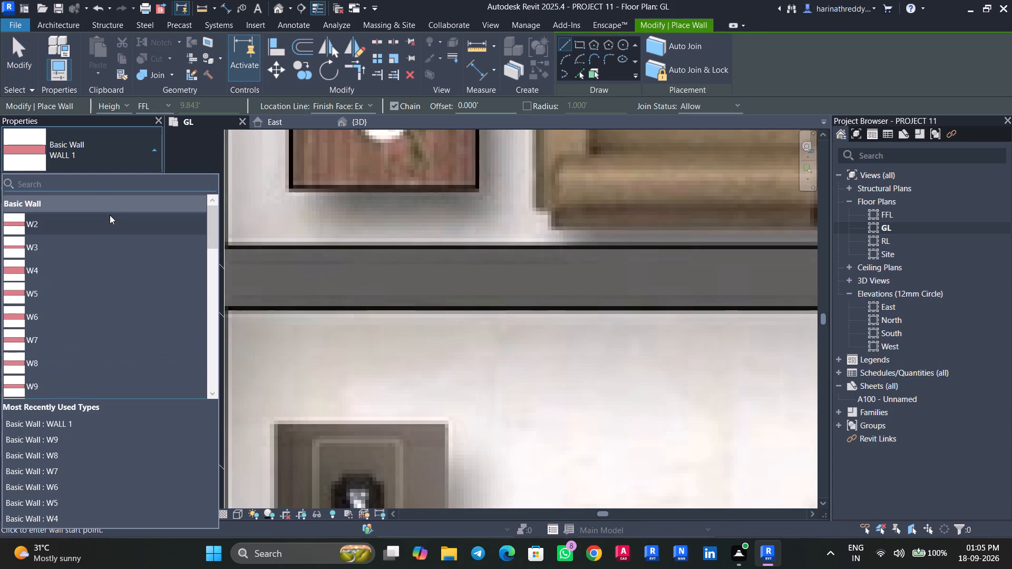
pyautogui.click(103, 243)
pyautogui.click(130, 159)
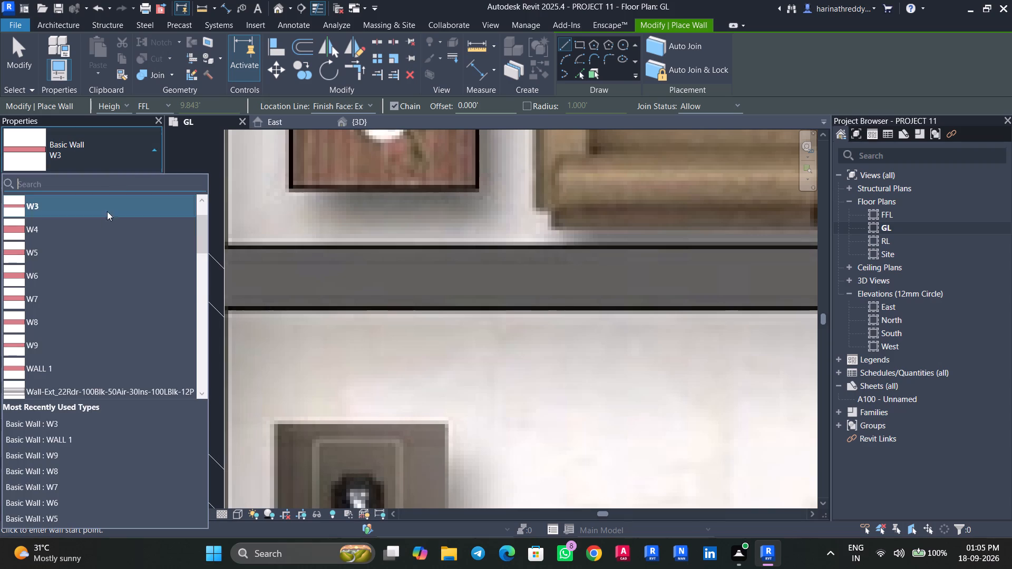
pyautogui.click(97, 235)
pyautogui.click(132, 181)
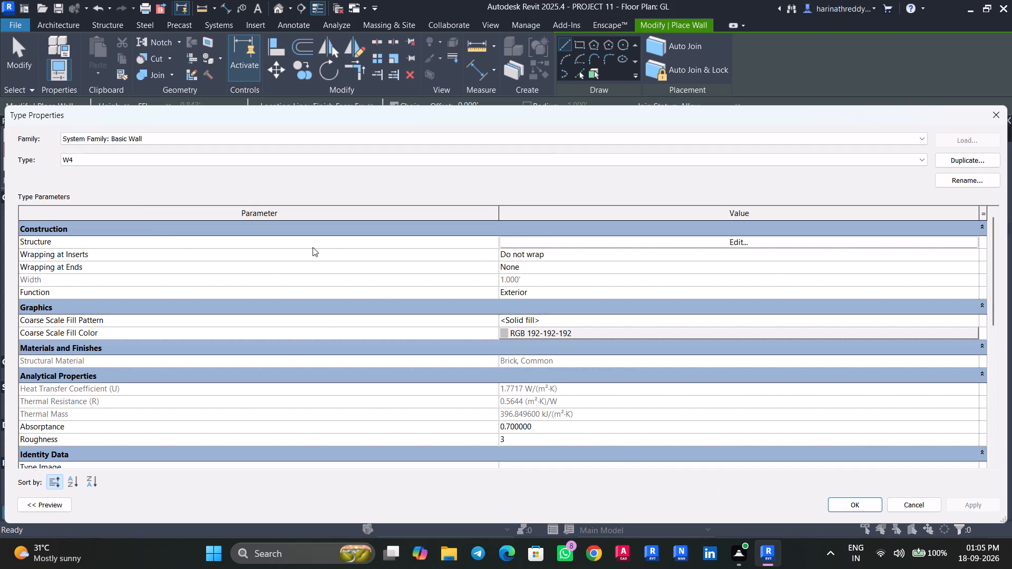
pyautogui.click(536, 240)
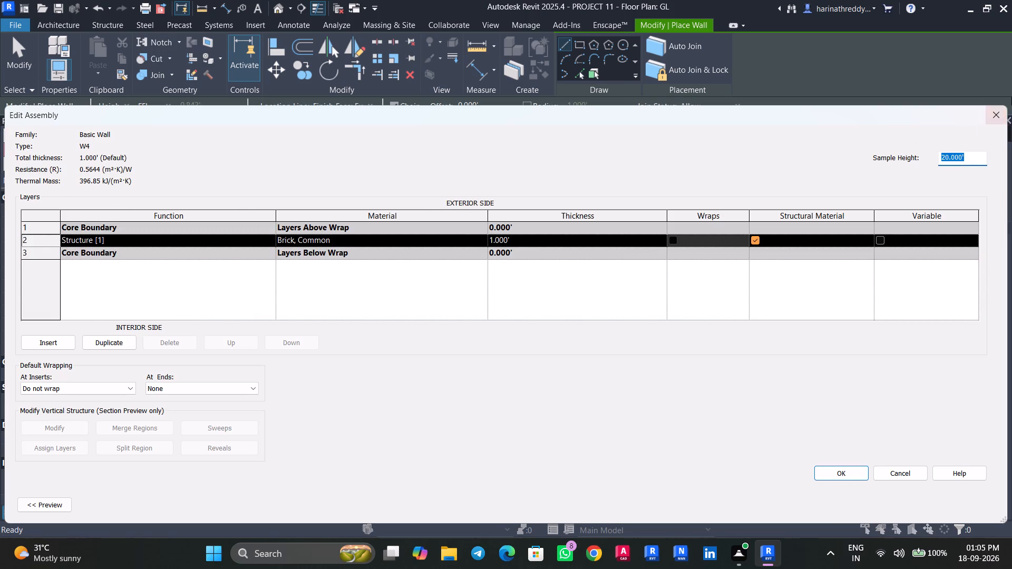
pyautogui.click(990, 106)
pyautogui.click(992, 114)
# Save the project and leave the Wall tool without placing another wall.
pyautogui.scroll(-9, 538, 383)
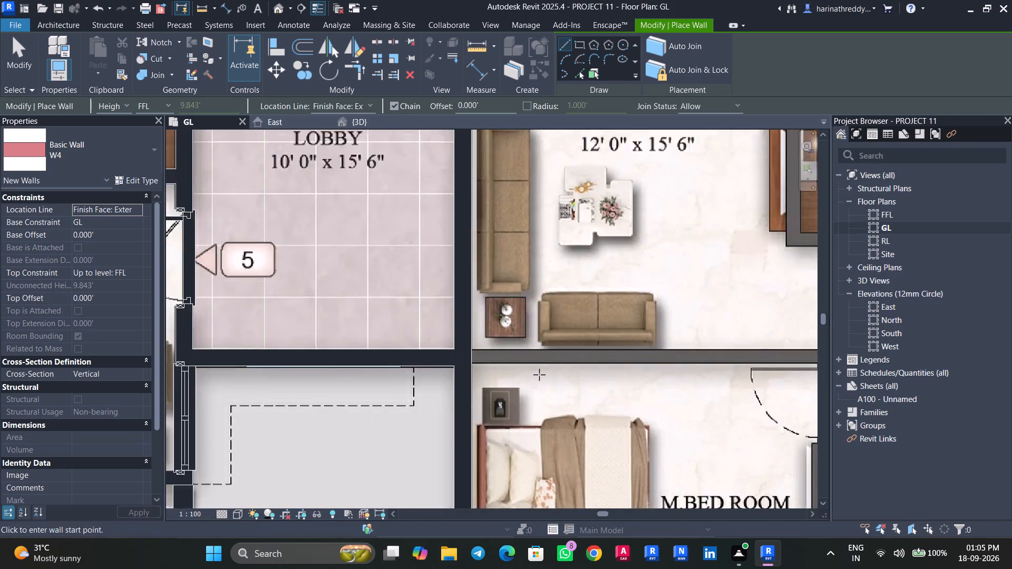
pyautogui.scroll(-6, 539, 375)
pyautogui.scroll(1, 539, 375)
pyautogui.scroll(-9, 539, 372)
pyautogui.moveTo(539, 368); pyautogui.dragTo(440, 352, button='middle')
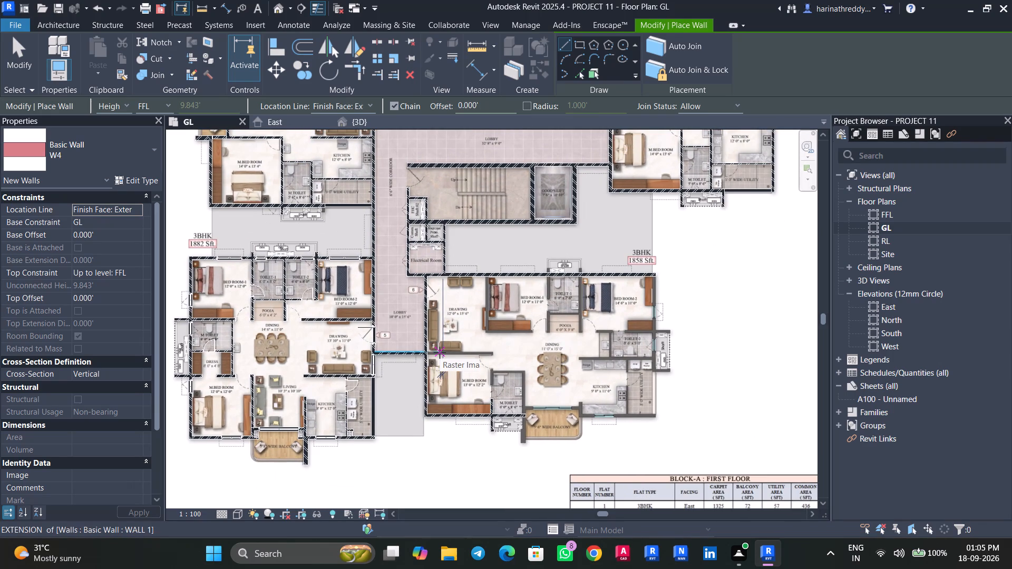
pyautogui.hotkey('ctrl', 's')
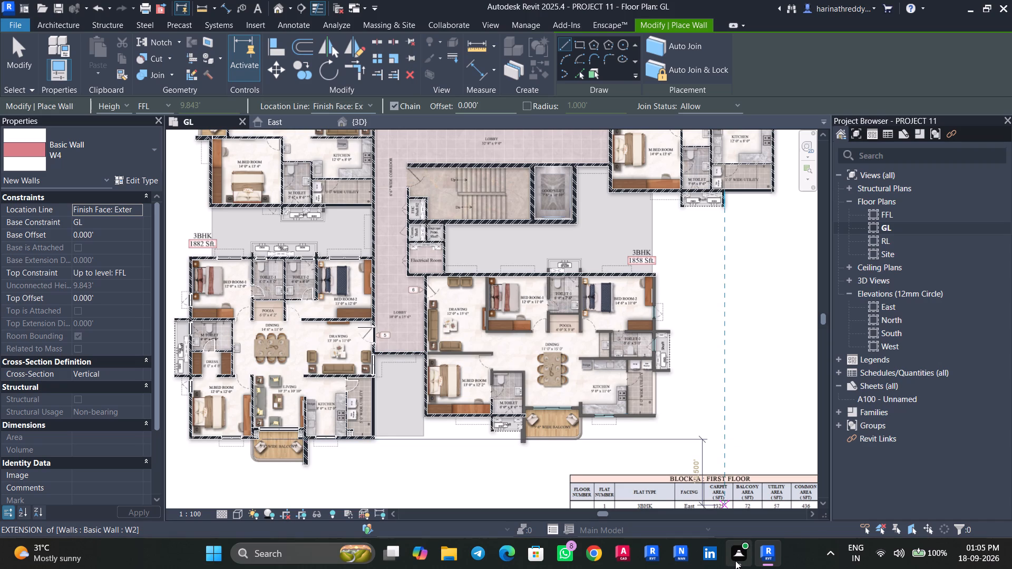
pyautogui.press('Escape')
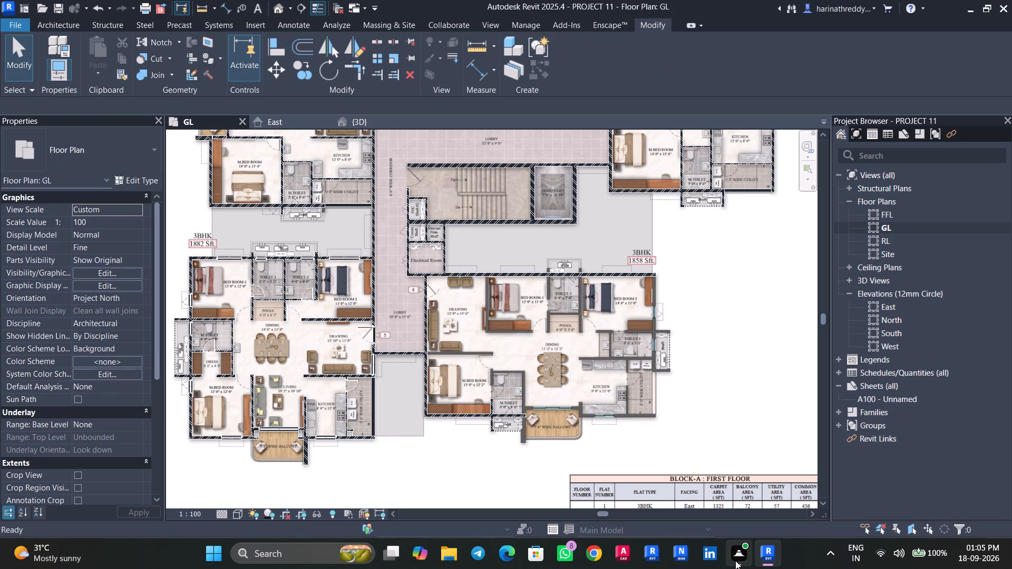
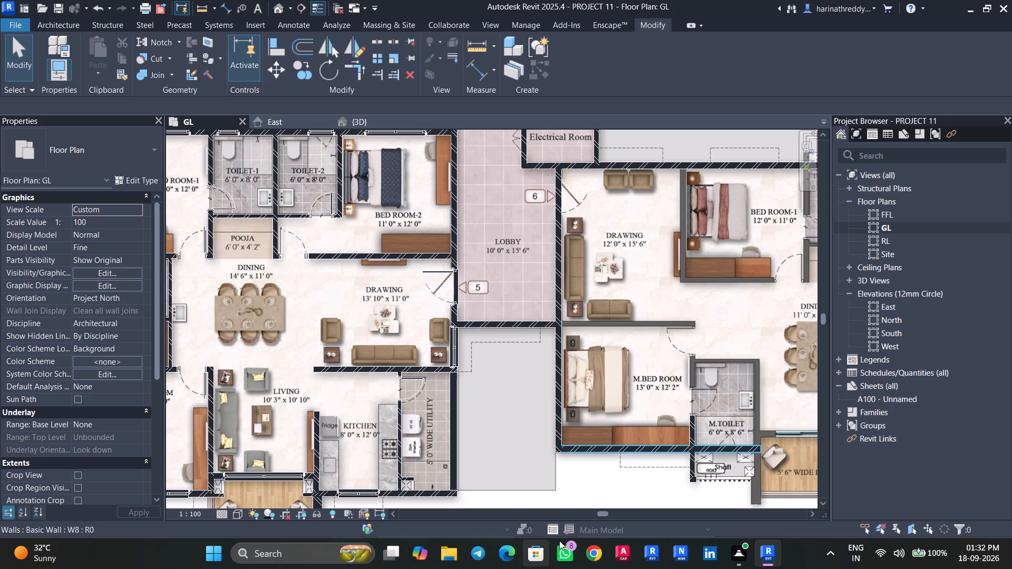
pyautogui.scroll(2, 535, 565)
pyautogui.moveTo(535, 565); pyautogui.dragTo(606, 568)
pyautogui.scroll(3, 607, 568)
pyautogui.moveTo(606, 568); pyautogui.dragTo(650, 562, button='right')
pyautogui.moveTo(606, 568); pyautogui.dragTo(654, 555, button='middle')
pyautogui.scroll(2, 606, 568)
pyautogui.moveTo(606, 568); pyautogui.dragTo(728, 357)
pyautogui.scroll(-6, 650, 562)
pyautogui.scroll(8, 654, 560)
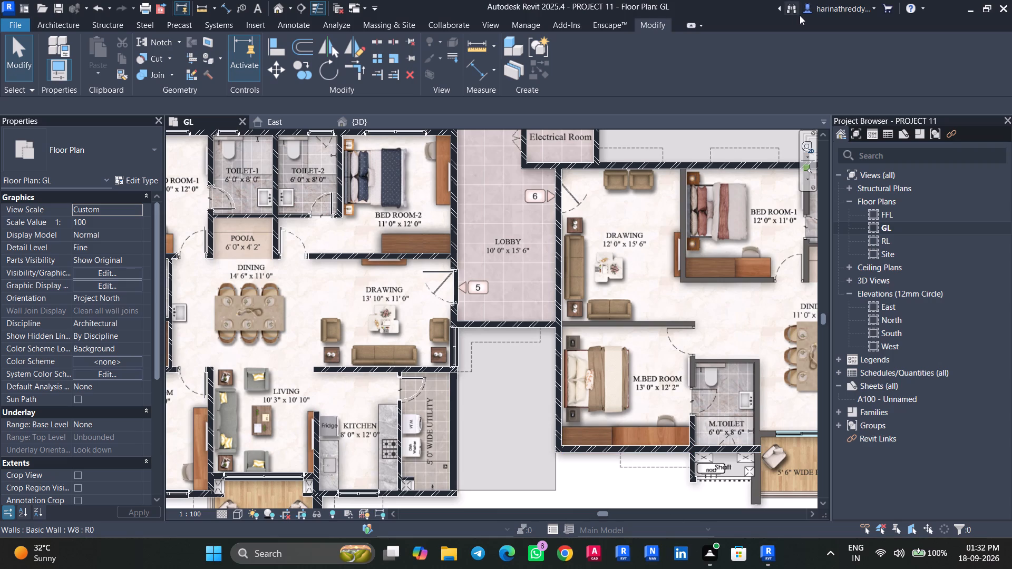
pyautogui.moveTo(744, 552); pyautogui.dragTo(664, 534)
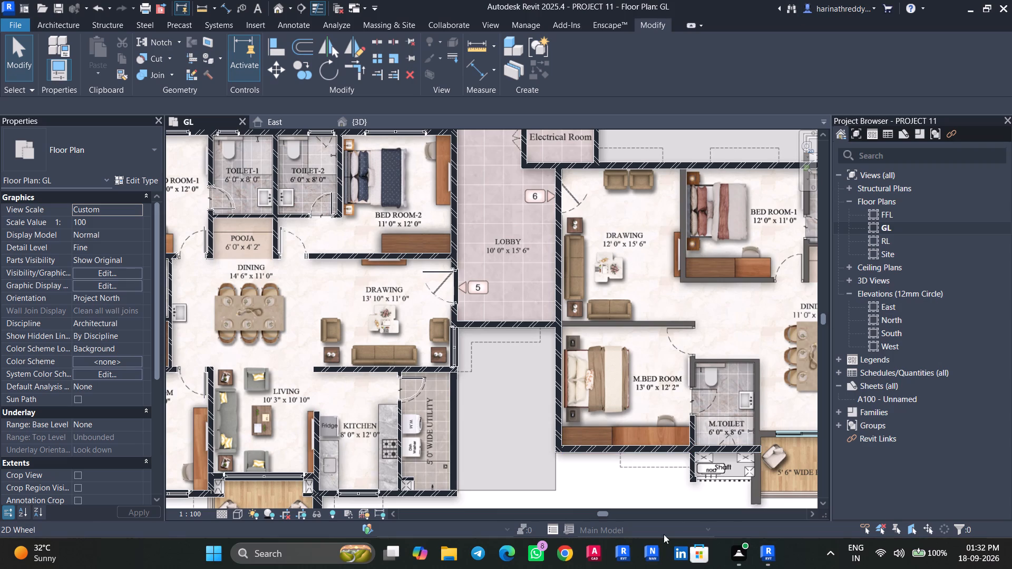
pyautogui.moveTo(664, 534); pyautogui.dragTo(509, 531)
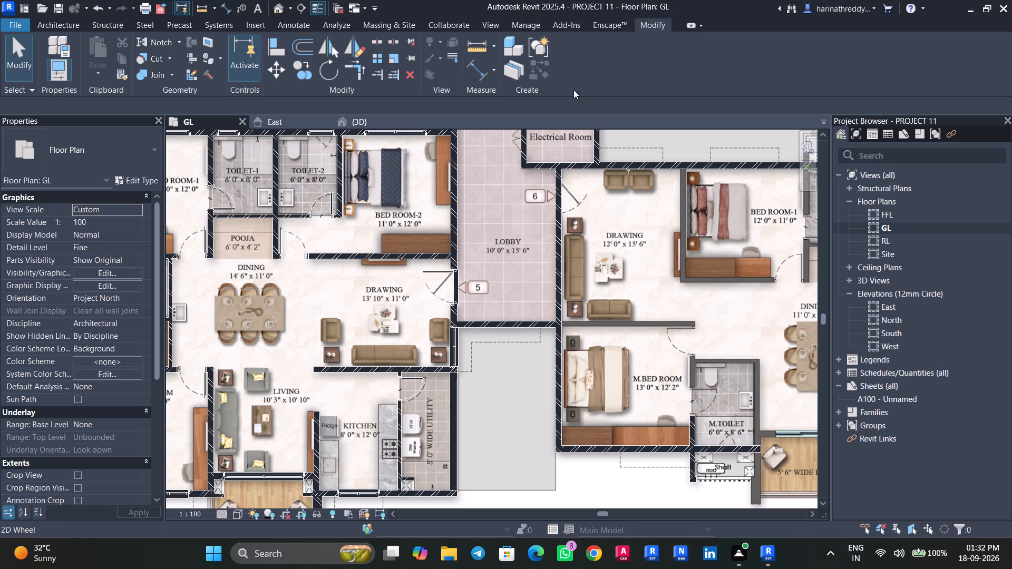
# Draw a WALL 1 wall about 13.9 ft long over the wall between the drawing room and M.Bed Room, ending at the bedroom door.
pyautogui.scroll(4, 484, 210)
pyautogui.scroll(-5, 518, 186)
pyautogui.scroll(1, 523, 182)
pyautogui.scroll(-1, 523, 182)
pyautogui.scroll(2, 606, 242)
pyautogui.moveTo(620, 251); pyautogui.dragTo(532, 314, button='middle')
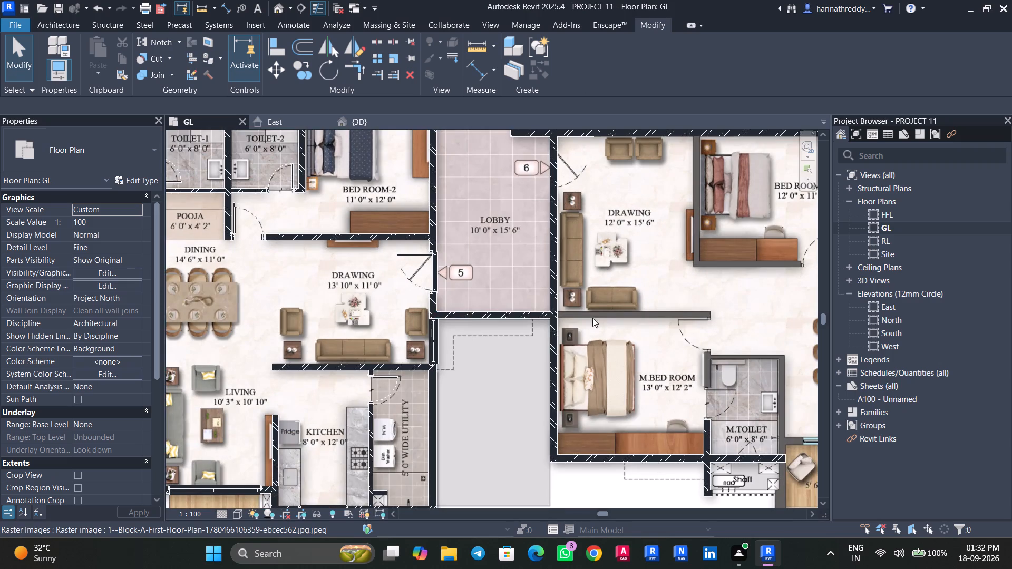
pyautogui.scroll(-2, 596, 313)
pyautogui.moveTo(675, 277); pyautogui.dragTo(612, 320, button='middle')
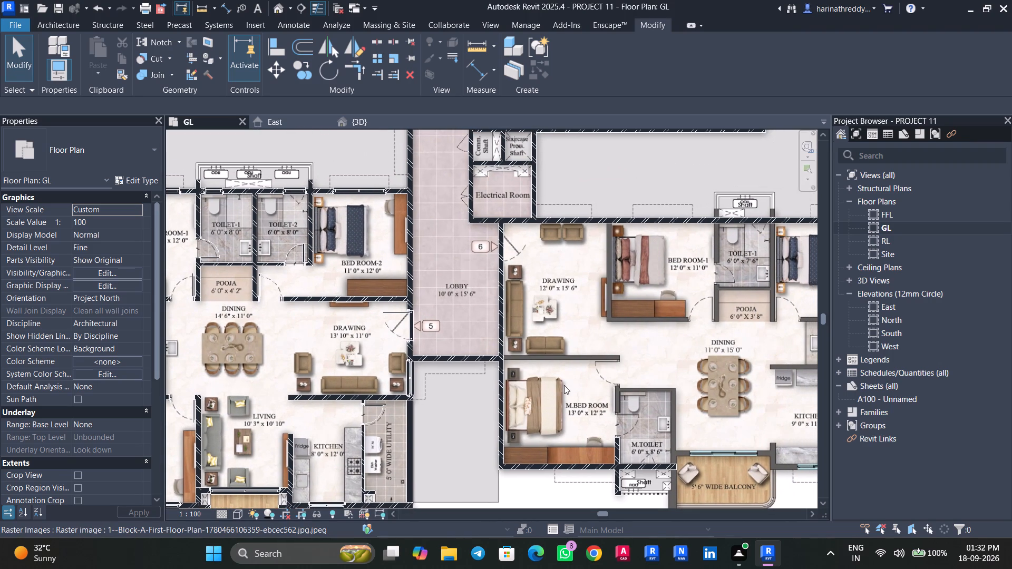
pyautogui.scroll(6, 541, 406)
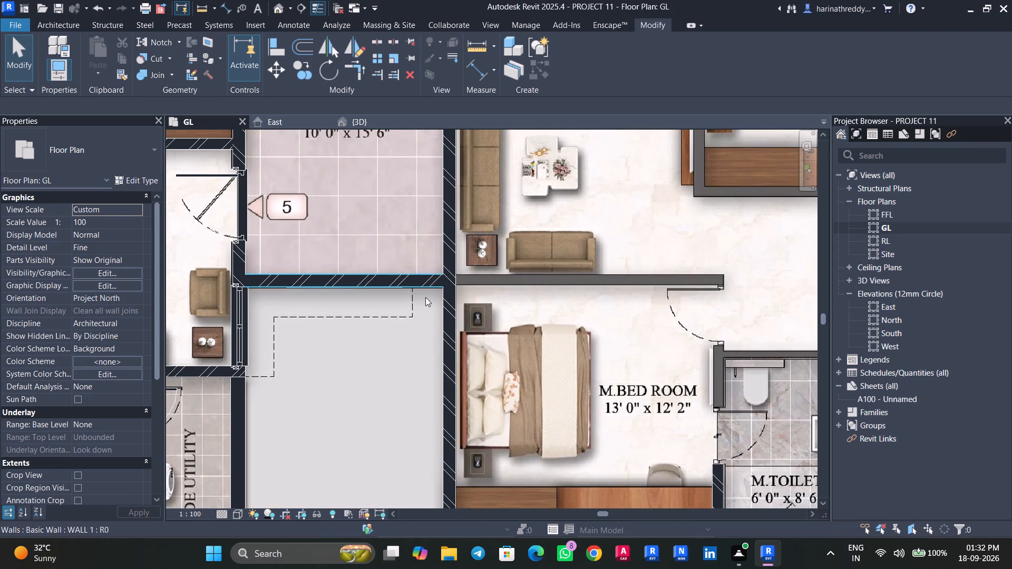
pyautogui.click(450, 303)
pyautogui.scroll(6, 497, 307)
pyautogui.write('CS')
pyautogui.click(403, 230)
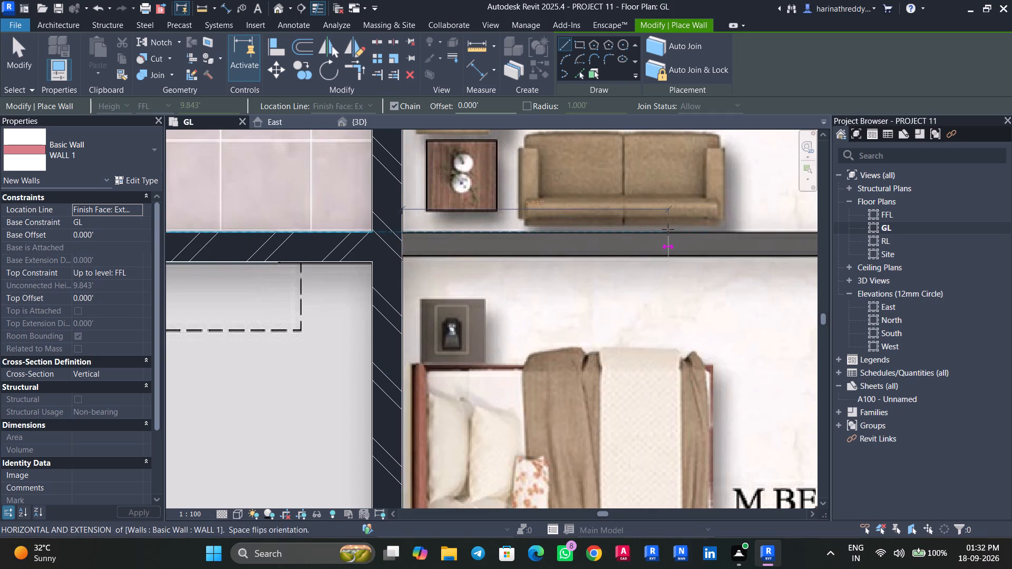
pyautogui.moveTo(671, 229); pyautogui.dragTo(445, 219, button='middle')
pyautogui.moveTo(748, 224); pyautogui.dragTo(654, 220, button='middle')
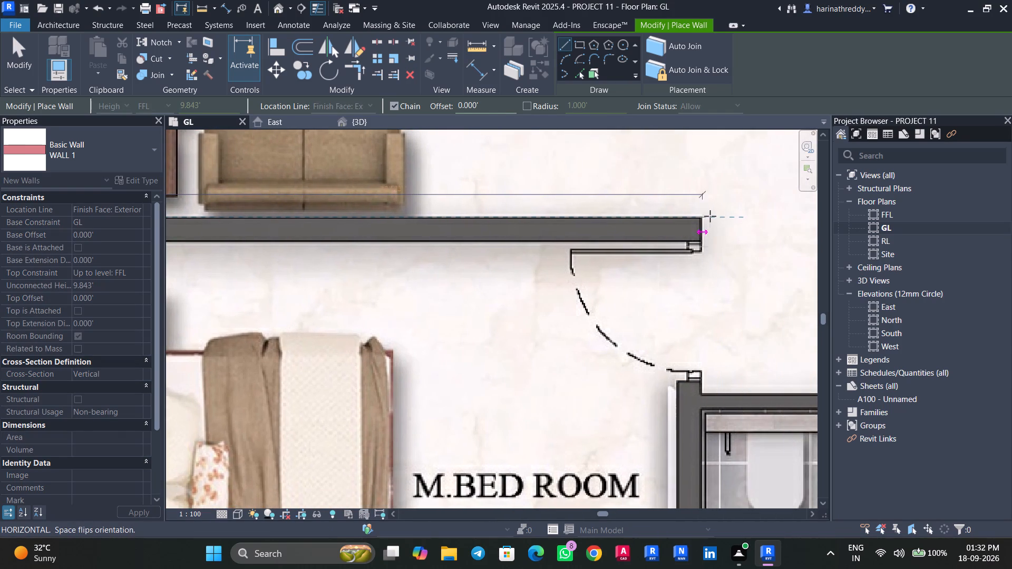
pyautogui.scroll(3, 699, 212)
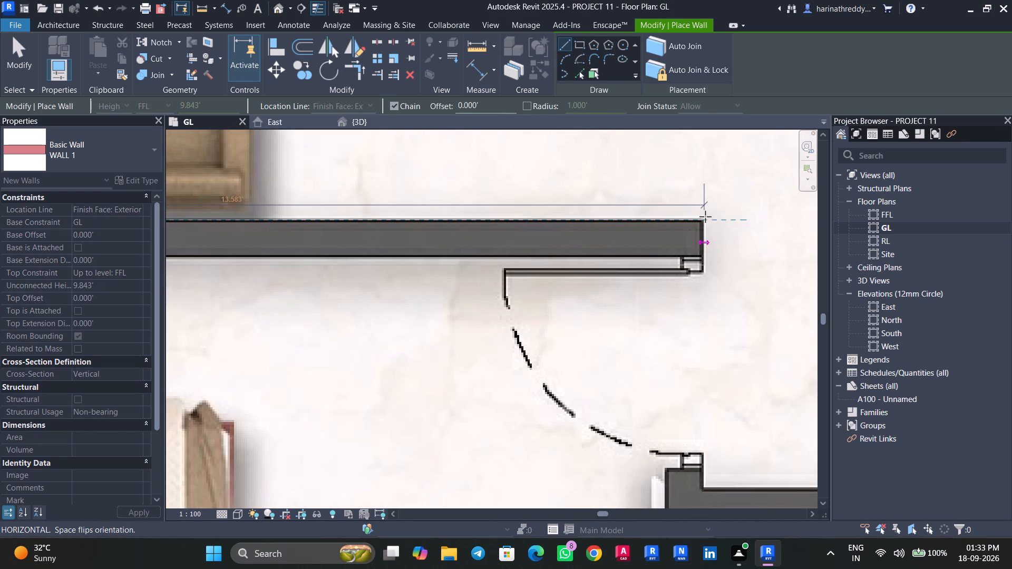
pyautogui.click(706, 217)
pyautogui.press('Escape')
pyautogui.press('Escape')
# Change the new wall between the drawing room and M.Bed Room to type W2.
pyautogui.click(692, 228)
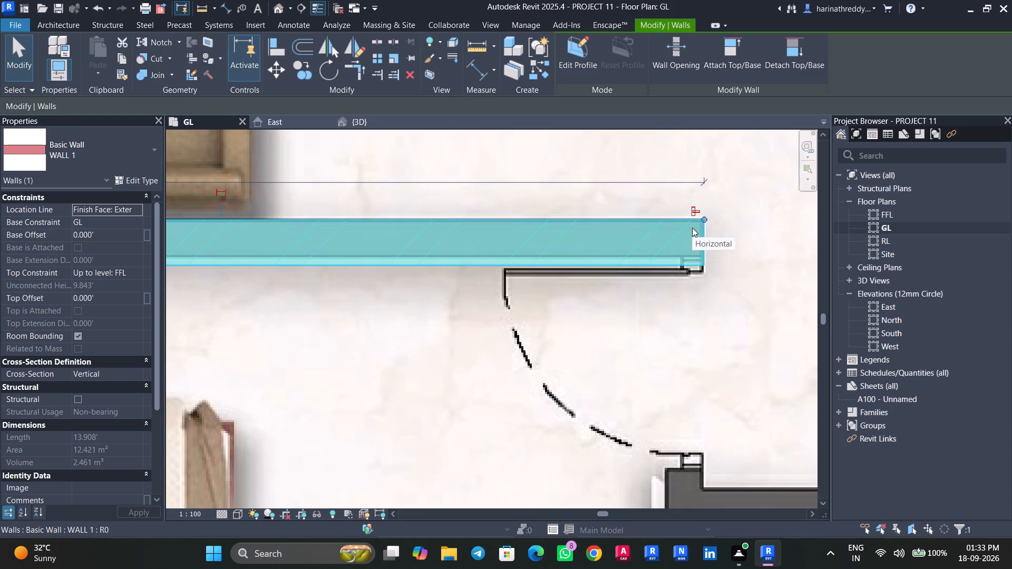
pyautogui.scroll(-9, 705, 232)
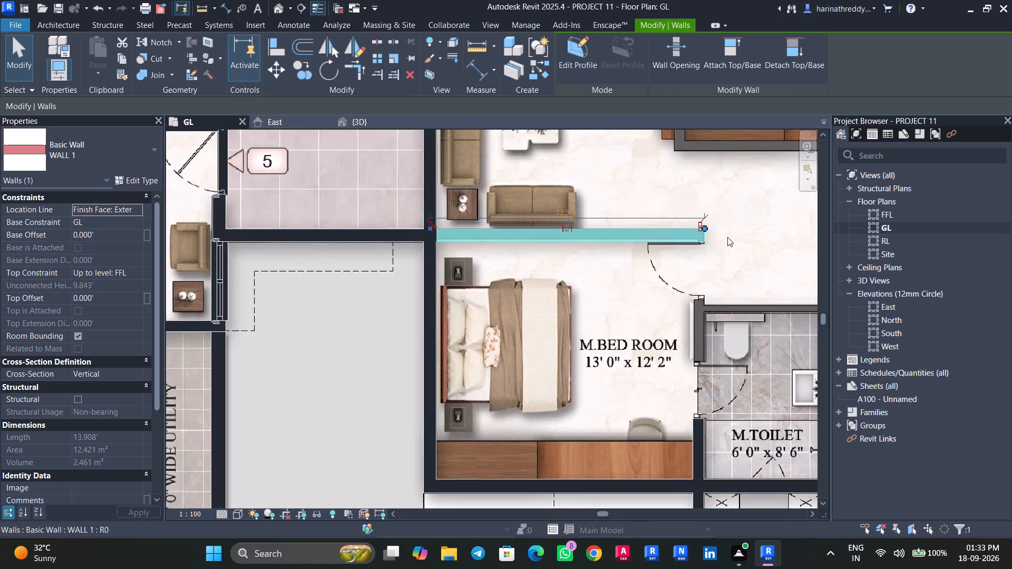
pyautogui.scroll(4, 520, 239)
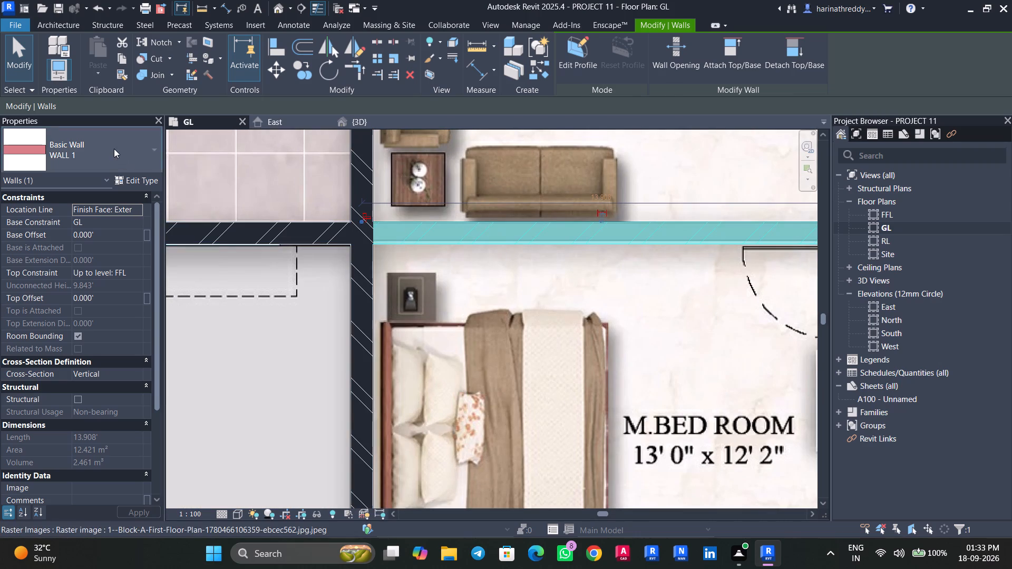
pyautogui.click(114, 149)
pyautogui.scroll(5, 43, 252)
pyautogui.click(48, 228)
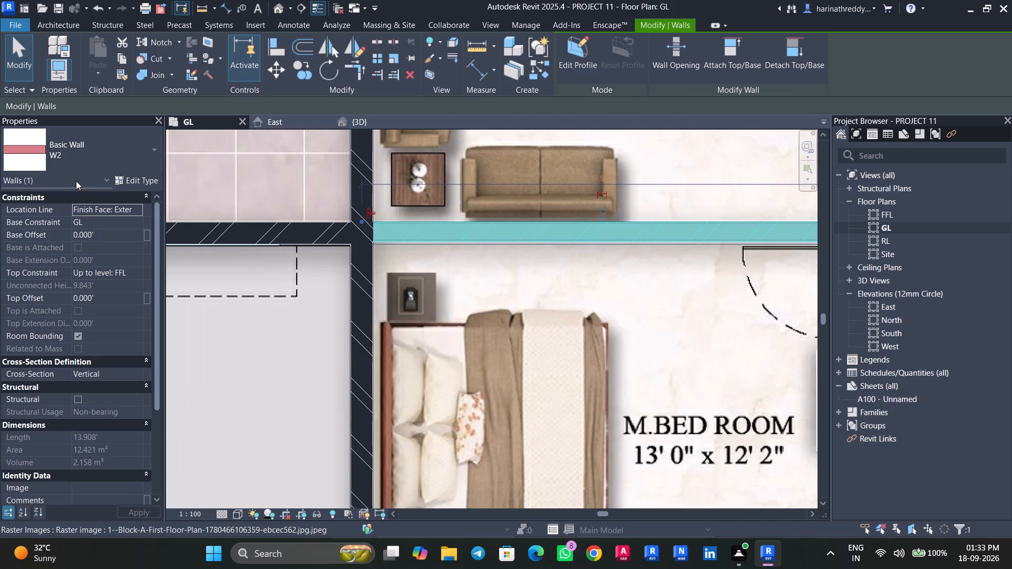
# Nudge the W2 wall up and down in small increments to align it with the drawn wall above M.Bed Room.
pyautogui.press('Up')
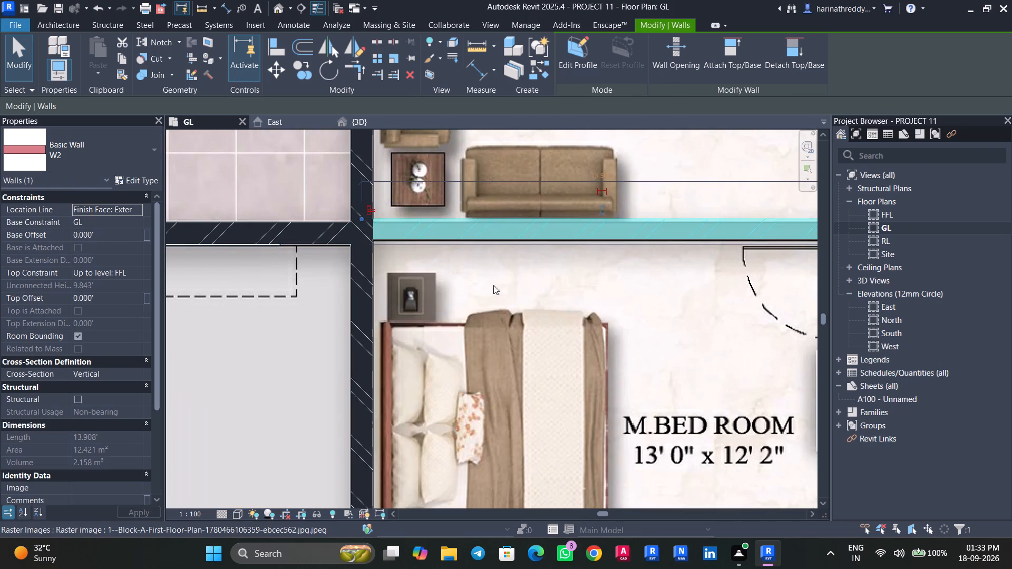
pyautogui.scroll(6, 520, 248)
pyautogui.middleClick(462, 304)
pyautogui.press('Down')
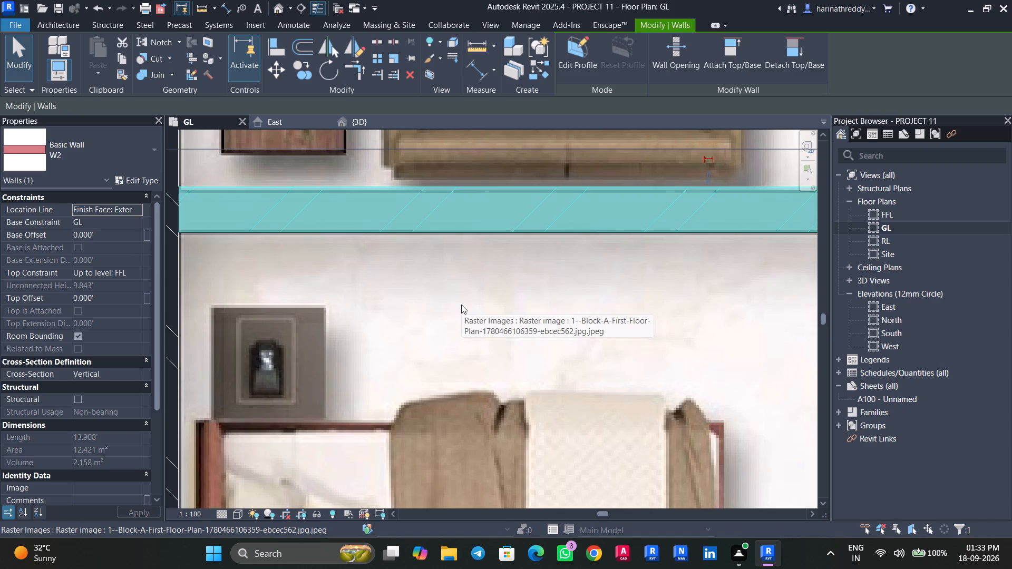
pyautogui.press('Escape')
pyautogui.scroll(-10, 461, 305)
pyautogui.click(617, 280)
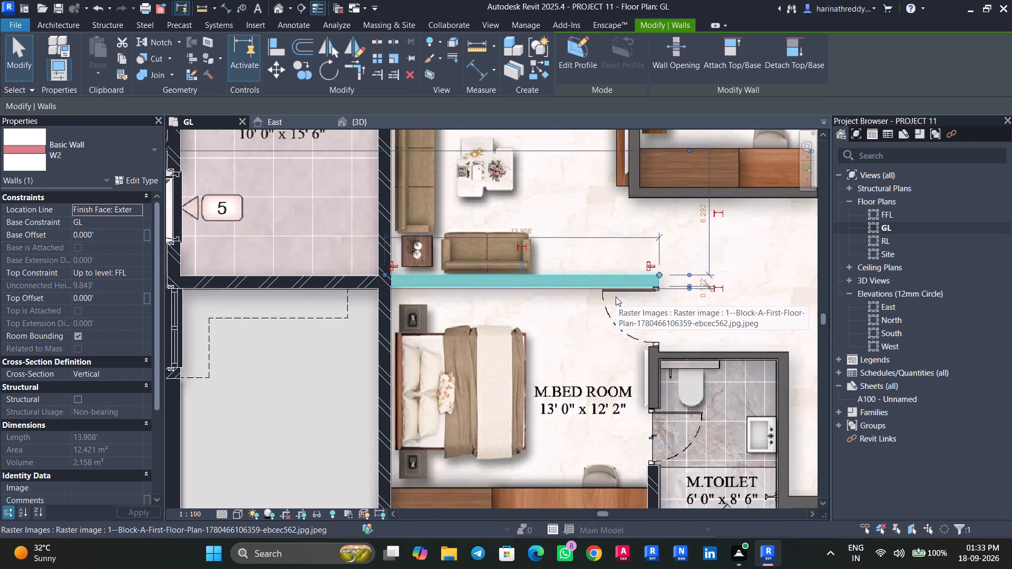
pyautogui.scroll(4, 616, 296)
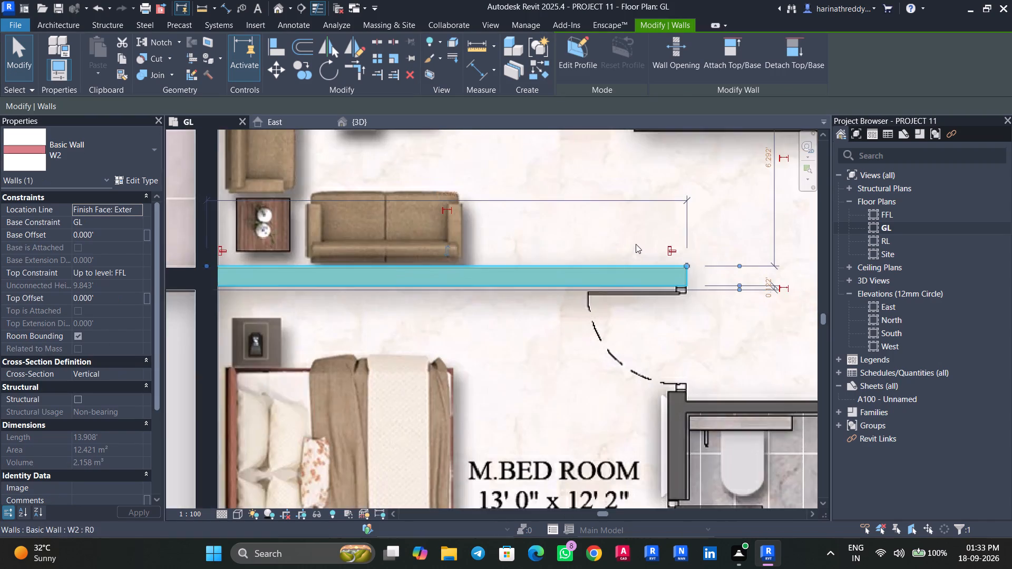
pyautogui.scroll(7, 636, 244)
pyautogui.press('Down')
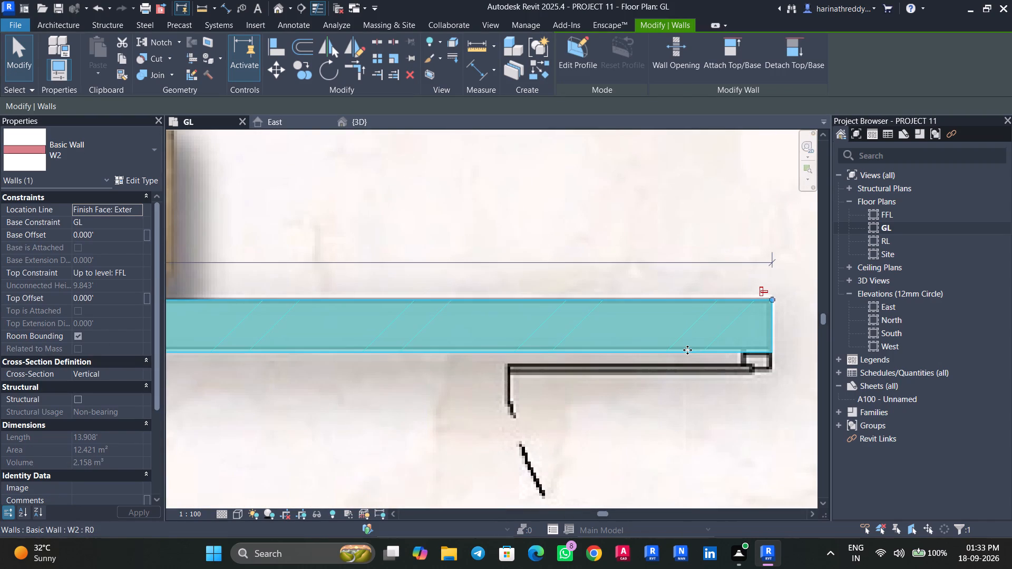
pyautogui.press('Up')
pyautogui.moveTo(670, 375); pyautogui.dragTo(538, 137, button='middle')
pyautogui.scroll(-5, 598, 252)
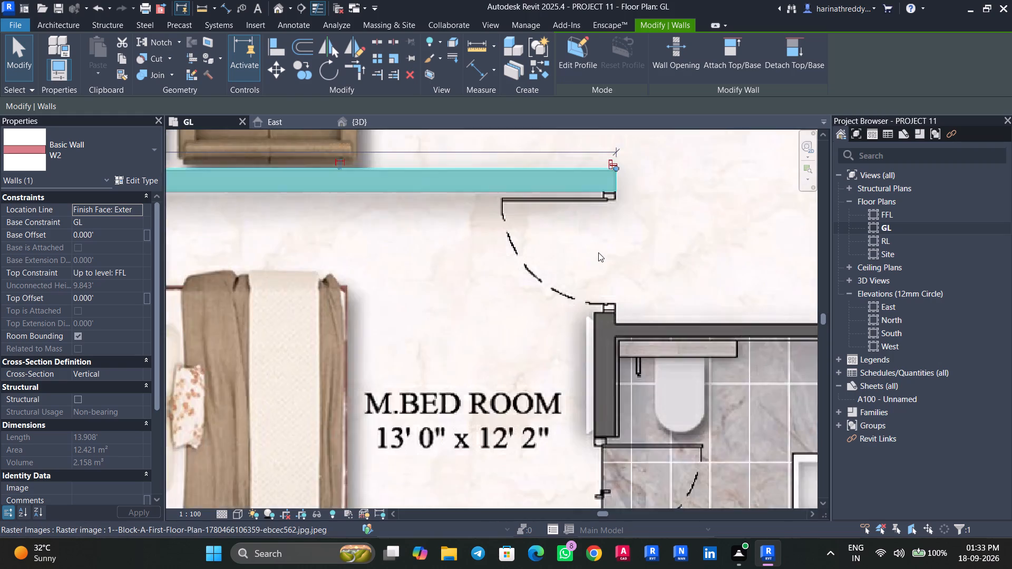
pyautogui.scroll(-4, 598, 252)
pyautogui.moveTo(598, 252); pyautogui.dragTo(583, 192, button='middle')
pyautogui.press('Escape')
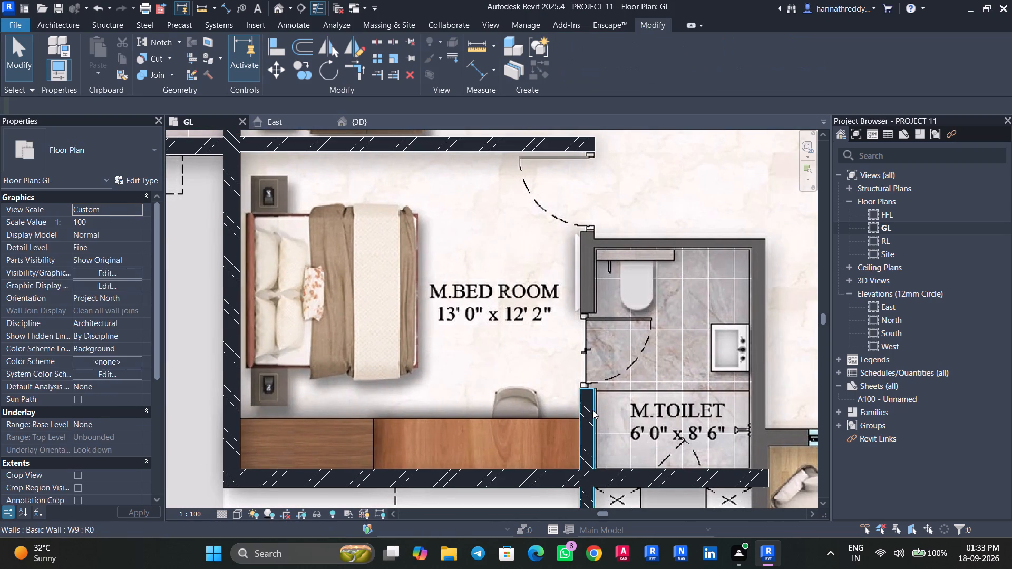
# Nudge the W9 wall between M.Bed Room and M.Toilet sideways to align it with the wall on the plan image.
pyautogui.click(592, 410)
pyautogui.scroll(7, 593, 409)
pyautogui.press('Right')
pyautogui.press('Right')
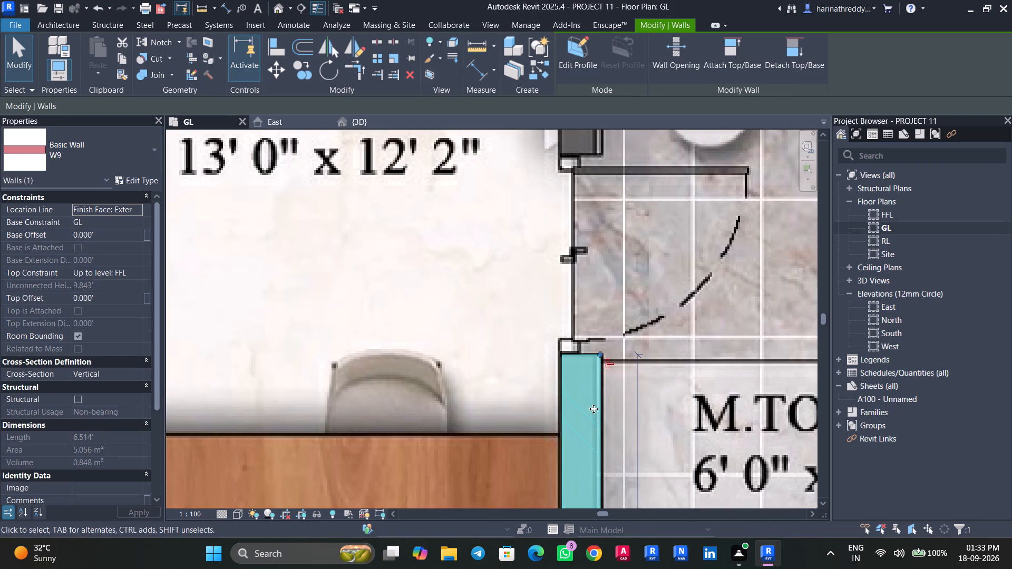
pyautogui.press('Left')
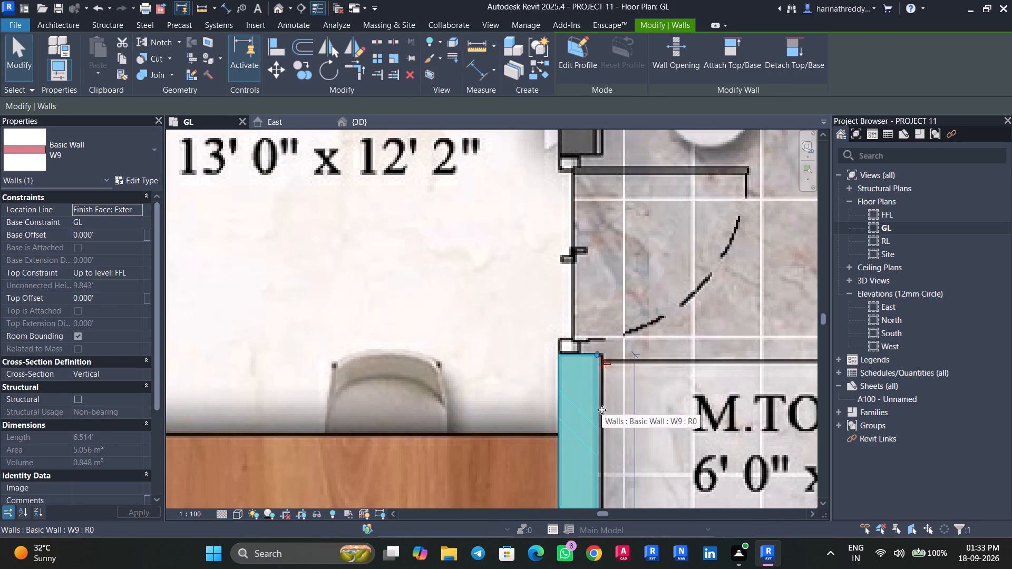
pyautogui.scroll(-4, 604, 425)
pyautogui.moveTo(595, 415); pyautogui.dragTo(546, 179, button='middle')
pyautogui.press('Escape')
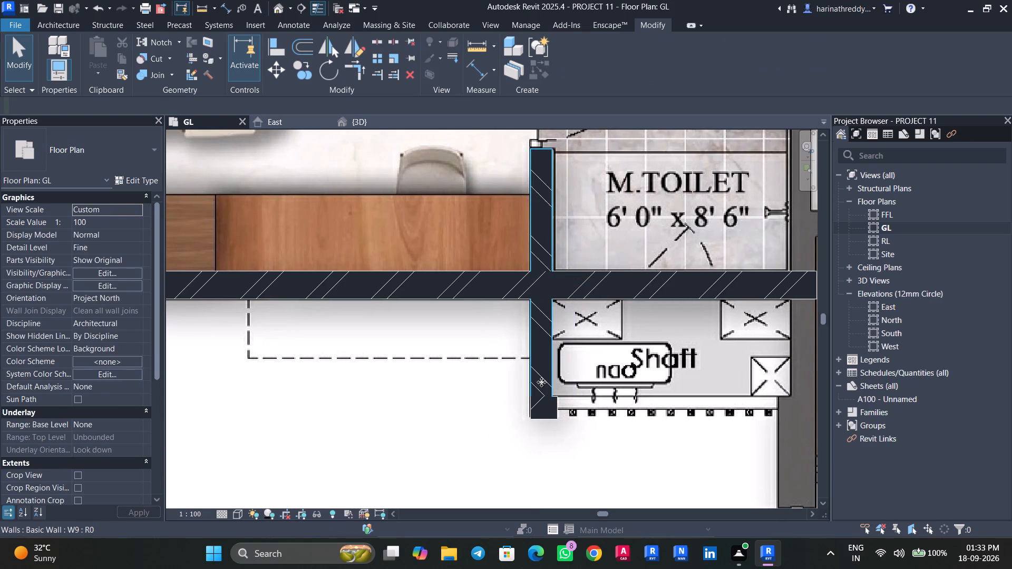
# Nudge the short W2 wall at the lower end of the W9 wall beside the shaft slightly upward.
pyautogui.click(541, 382)
pyautogui.scroll(4, 539, 383)
pyautogui.press('Escape')
pyautogui.click(543, 436)
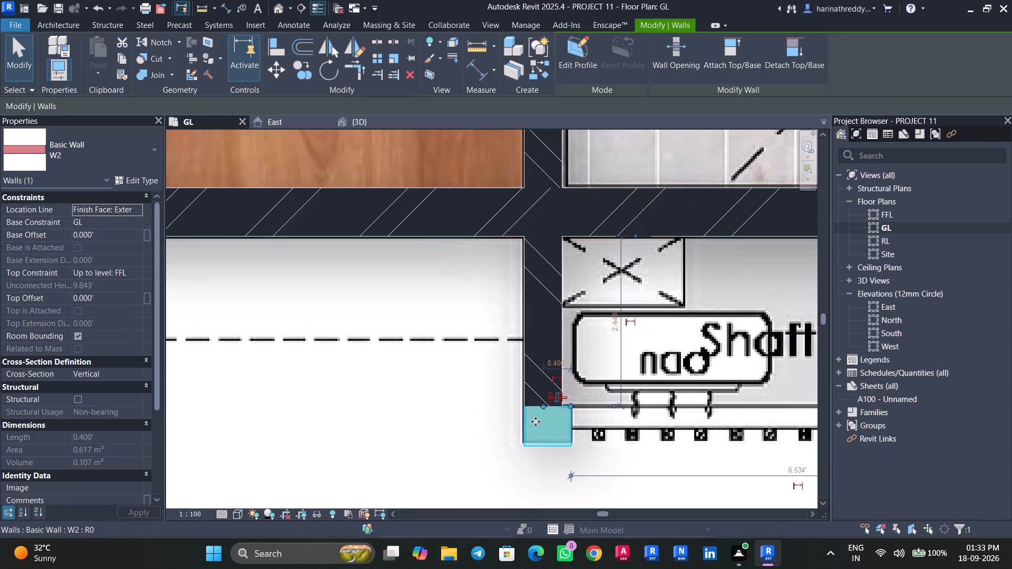
pyautogui.press('Up')
# Extend the upper end of the W9 wall beside M.Toilet to meet the end of the W2 wall above M.Bed Room.
pyautogui.scroll(-13, 535, 421)
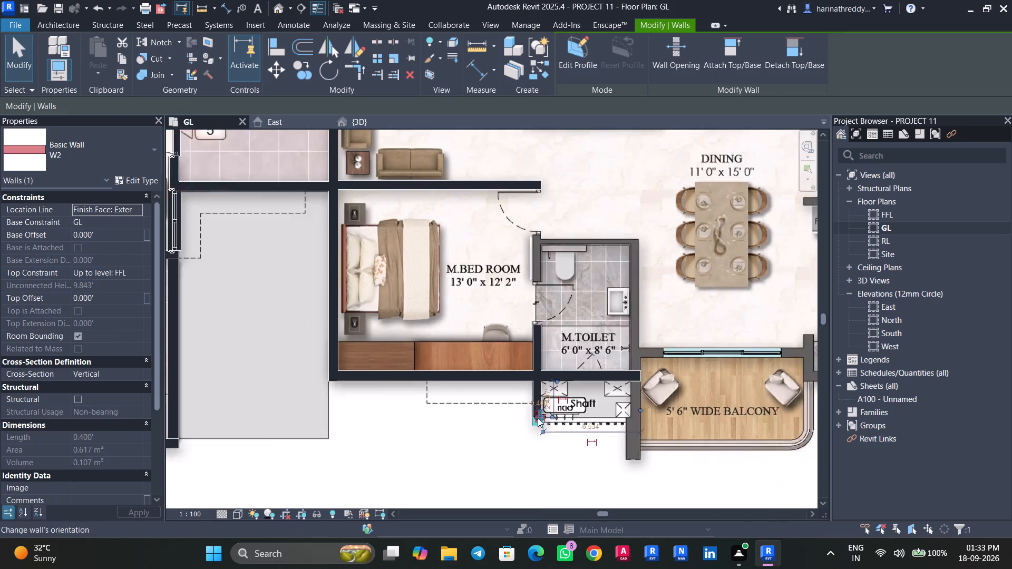
pyautogui.moveTo(590, 413); pyautogui.dragTo(582, 443, button='middle')
pyautogui.moveTo(582, 443); pyautogui.dragTo(487, 490, button='middle')
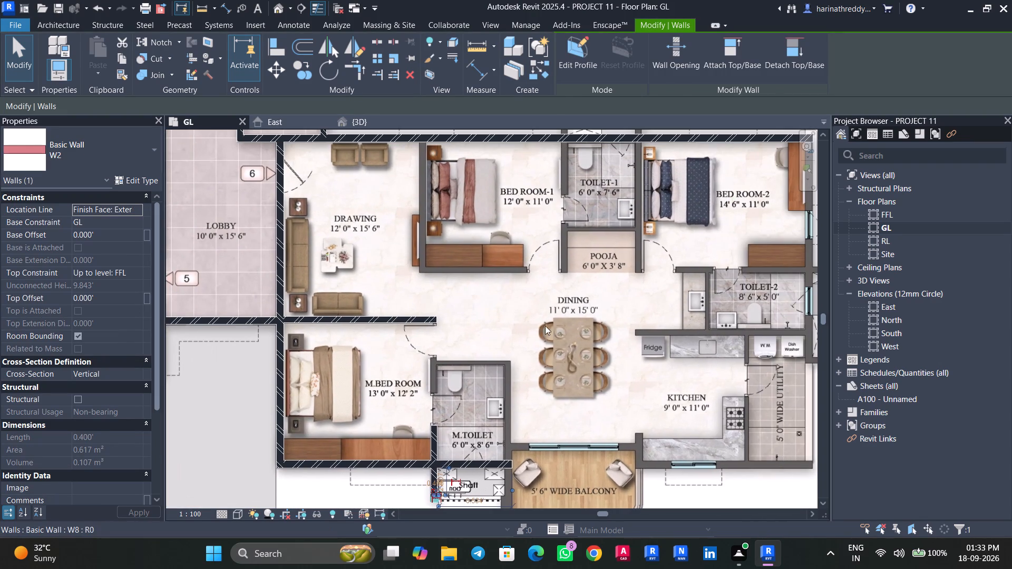
pyautogui.scroll(6, 437, 413)
pyautogui.moveTo(441, 423); pyautogui.dragTo(462, 347, button='middle')
pyautogui.click(445, 400)
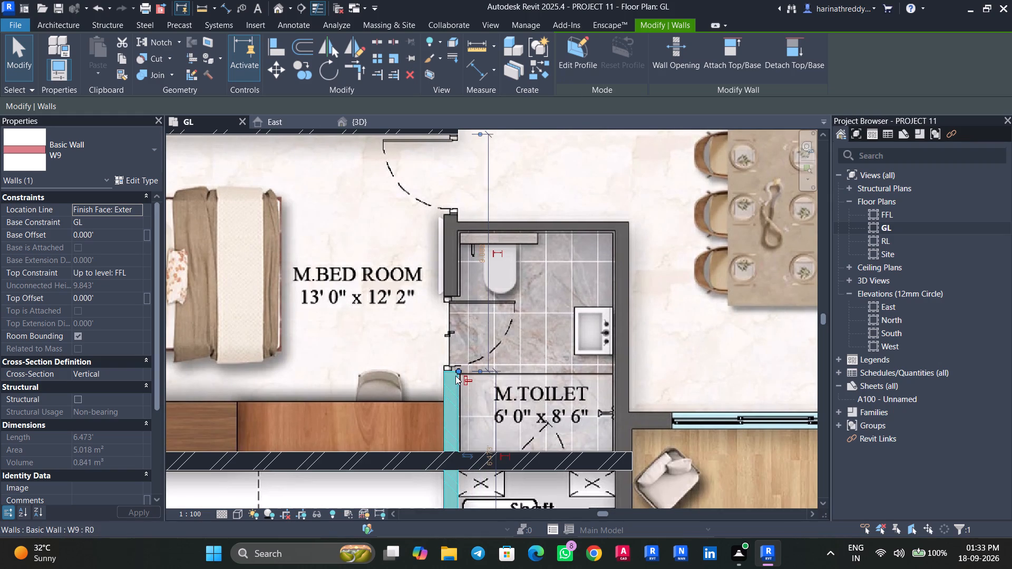
pyautogui.moveTo(458, 369); pyautogui.dragTo(462, 136)
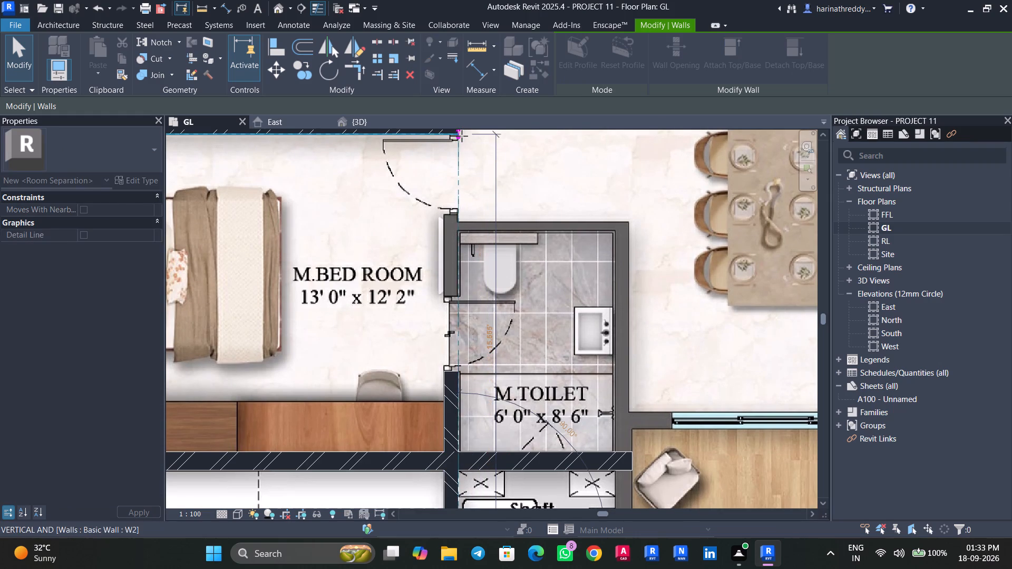
pyautogui.moveTo(495, 155); pyautogui.dragTo(497, 345, button='middle')
pyautogui.press('Escape')
pyautogui.moveTo(454, 360); pyautogui.dragTo(419, 199, button='middle')
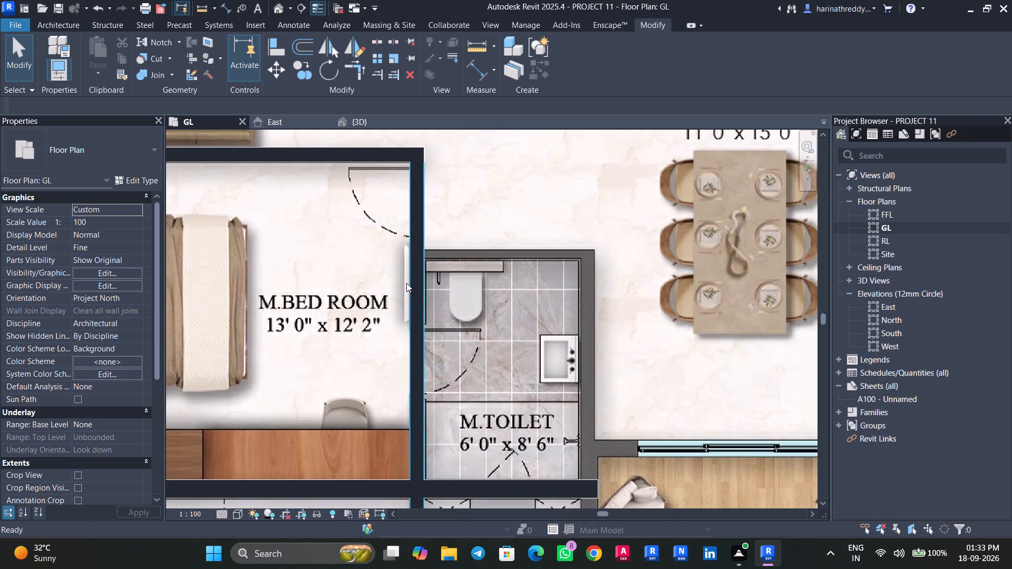
# Draw a W3 wall about 6.8 ft long over M.Toilet's upper wall, from the W9 wall's face to the toilet's outer corner.
pyautogui.write('WA')
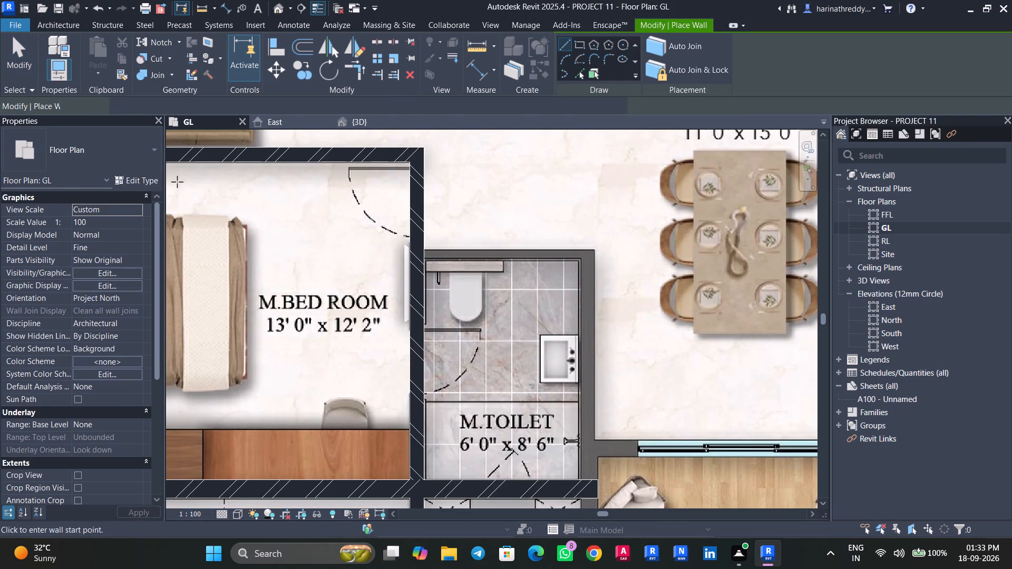
pyautogui.click(130, 156)
pyautogui.scroll(5, 68, 283)
pyautogui.click(76, 246)
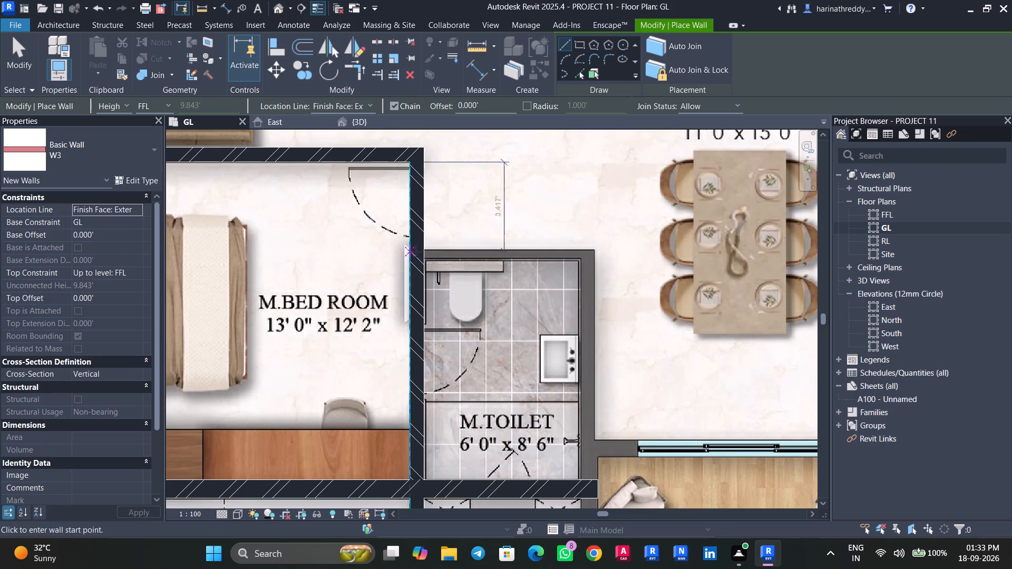
pyautogui.scroll(3, 445, 254)
pyautogui.scroll(-1, 418, 245)
pyautogui.scroll(7, 418, 246)
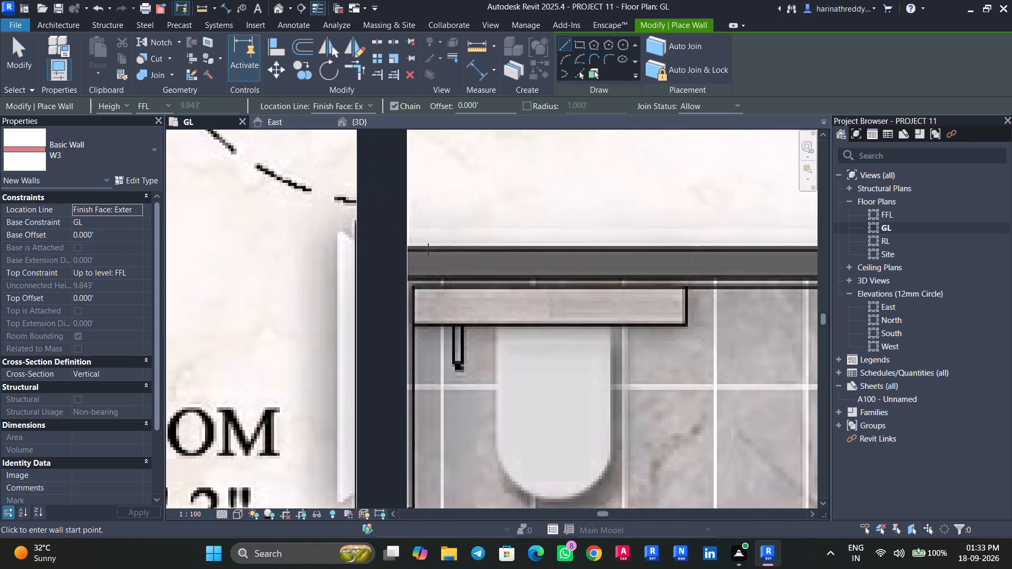
pyautogui.click(408, 248)
pyautogui.moveTo(613, 245); pyautogui.dragTo(413, 244, button='middle')
pyautogui.moveTo(650, 256); pyautogui.dragTo(461, 242, button='middle')
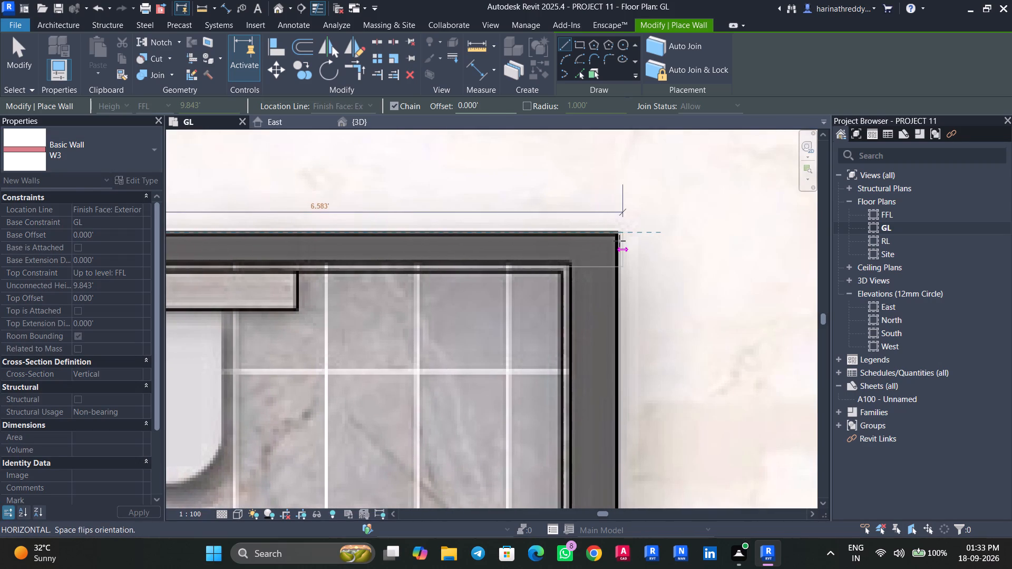
pyautogui.click(618, 241)
pyautogui.press('Escape')
pyautogui.press('Escape')
# Nudge the W3 wall above M.Toilet slightly upward to align it with the wall on the plan image.
pyautogui.click(579, 250)
pyautogui.moveTo(456, 270); pyautogui.dragTo(474, 267, button='middle')
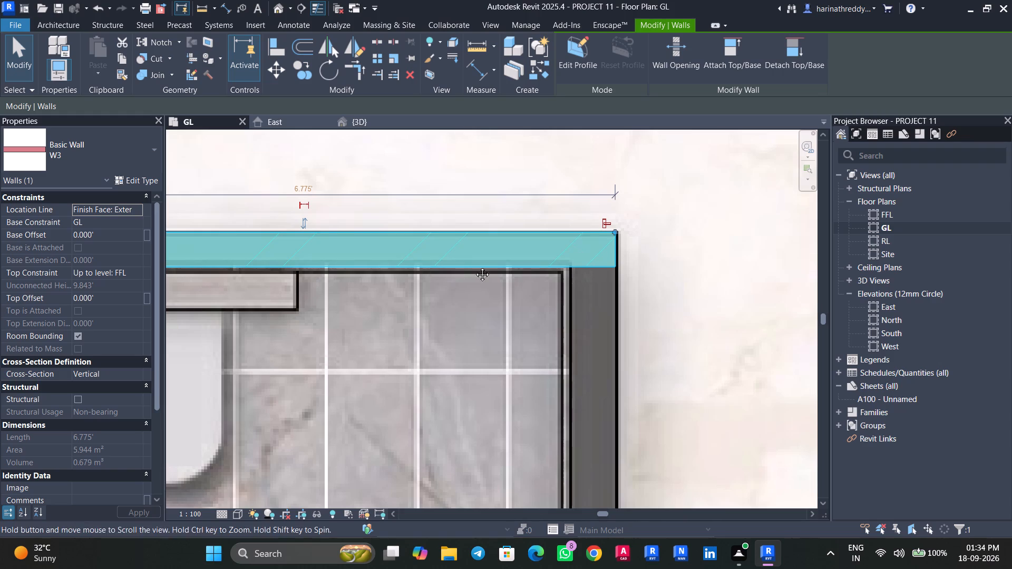
pyautogui.moveTo(474, 267); pyautogui.dragTo(576, 270, button='middle')
pyautogui.press('Up')
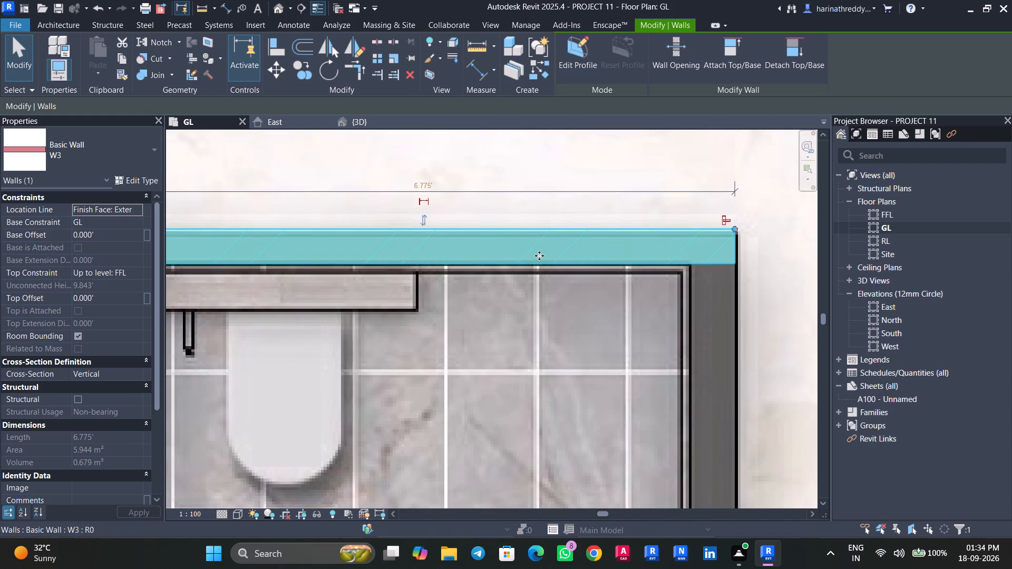
# Nudge the W3 wall above M.Toilet sideways so its free end meets the toilet's outer corner on the plan image.
pyautogui.scroll(-3, 549, 270)
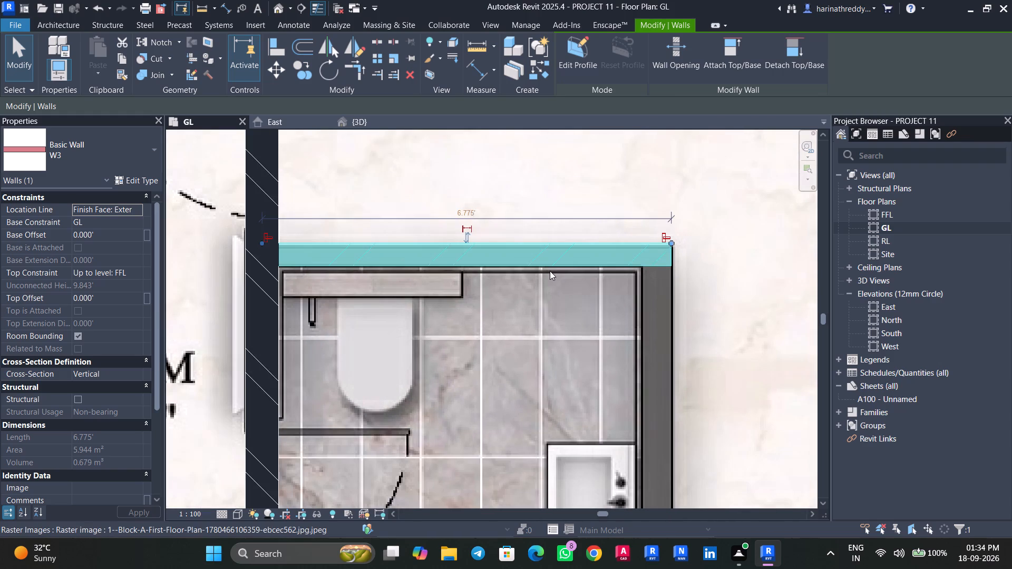
pyautogui.scroll(2, 550, 271)
pyautogui.press('Down')
pyautogui.press('Up')
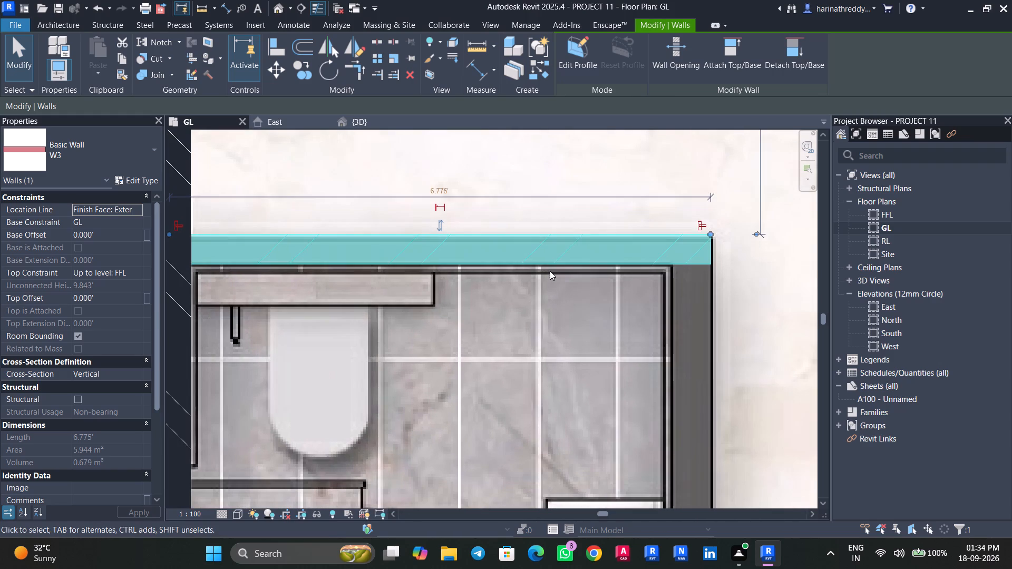
pyautogui.press('Escape')
pyautogui.scroll(-3, 646, 319)
pyautogui.click(677, 273)
pyautogui.scroll(9, 677, 273)
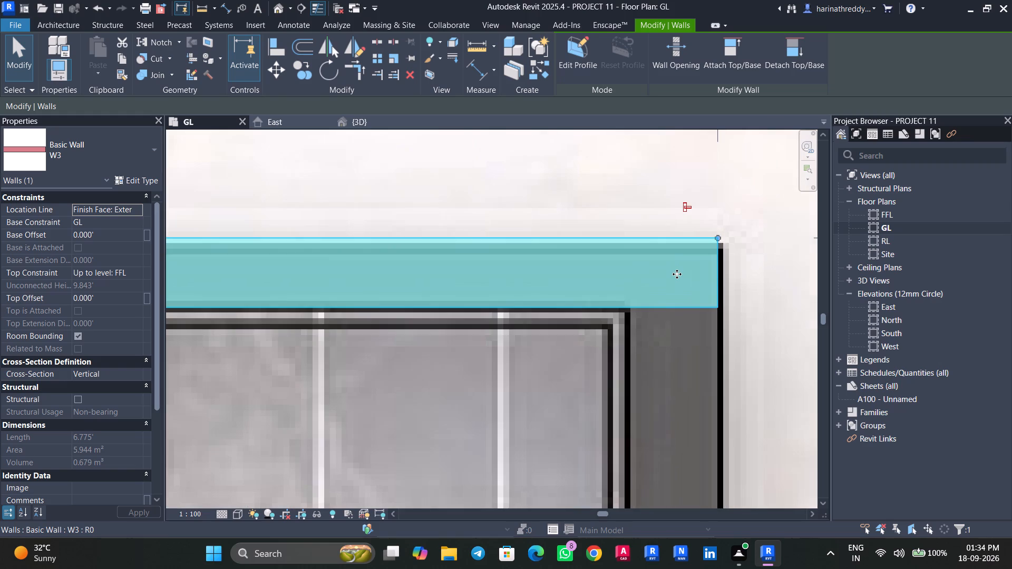
pyautogui.press('Right')
pyautogui.press('Right')
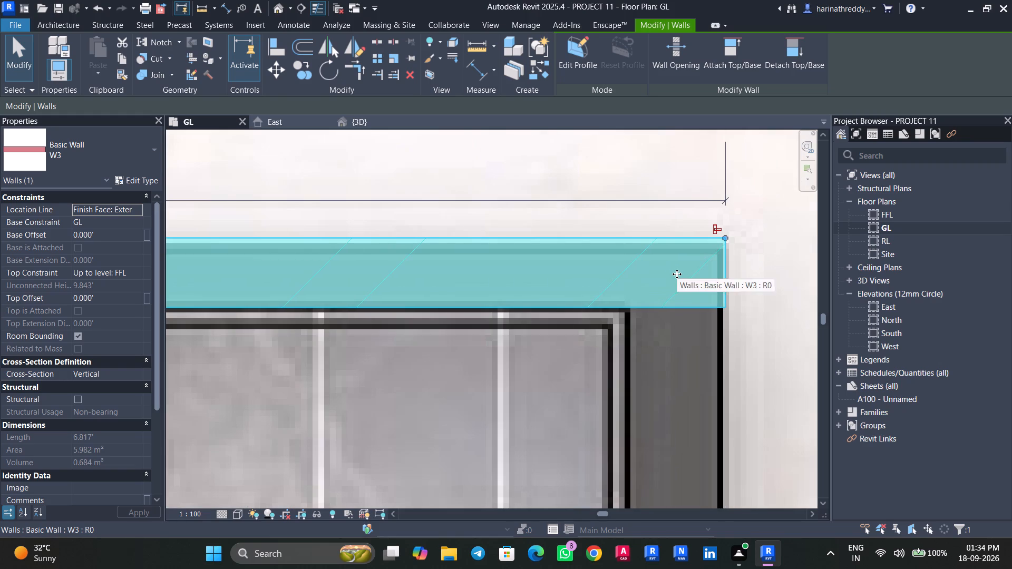
pyautogui.scroll(-7, 672, 276)
pyautogui.moveTo(702, 321); pyautogui.dragTo(674, 273, button='middle')
pyautogui.press('Escape')
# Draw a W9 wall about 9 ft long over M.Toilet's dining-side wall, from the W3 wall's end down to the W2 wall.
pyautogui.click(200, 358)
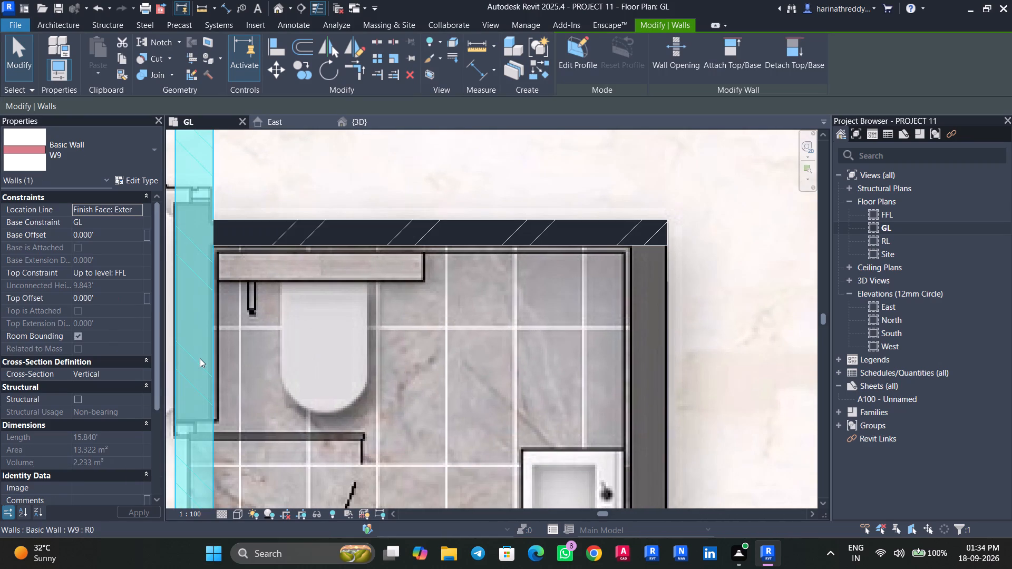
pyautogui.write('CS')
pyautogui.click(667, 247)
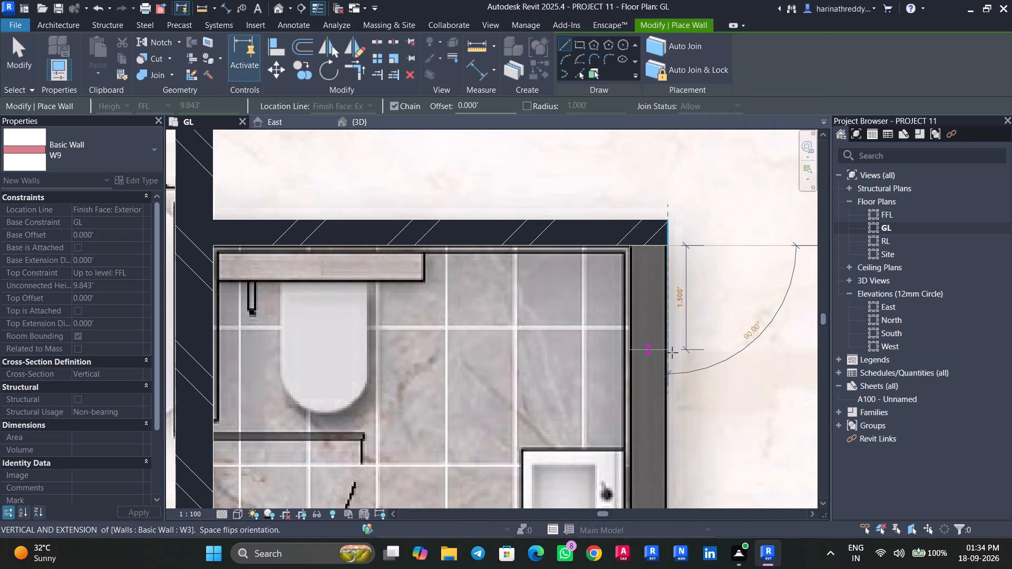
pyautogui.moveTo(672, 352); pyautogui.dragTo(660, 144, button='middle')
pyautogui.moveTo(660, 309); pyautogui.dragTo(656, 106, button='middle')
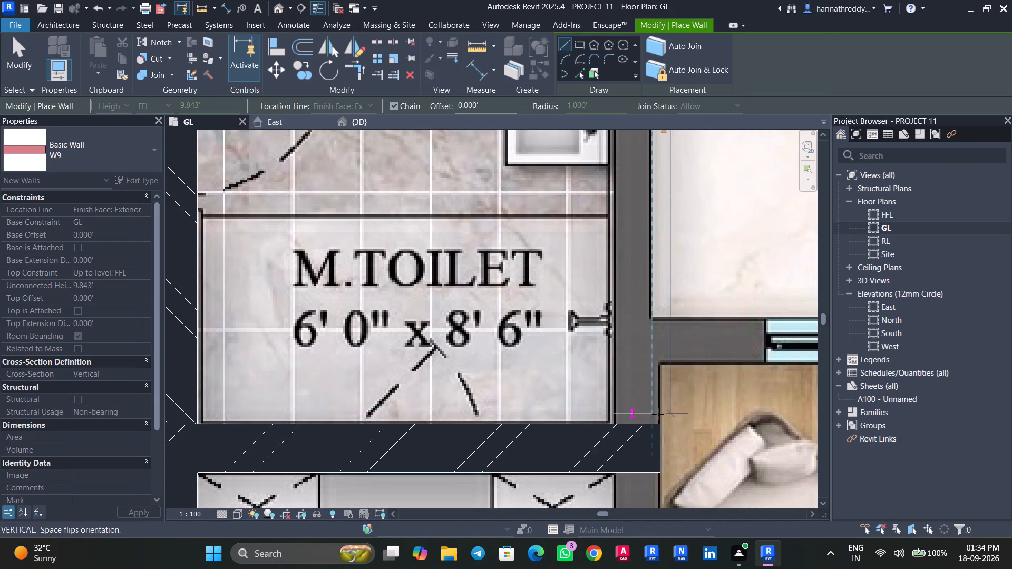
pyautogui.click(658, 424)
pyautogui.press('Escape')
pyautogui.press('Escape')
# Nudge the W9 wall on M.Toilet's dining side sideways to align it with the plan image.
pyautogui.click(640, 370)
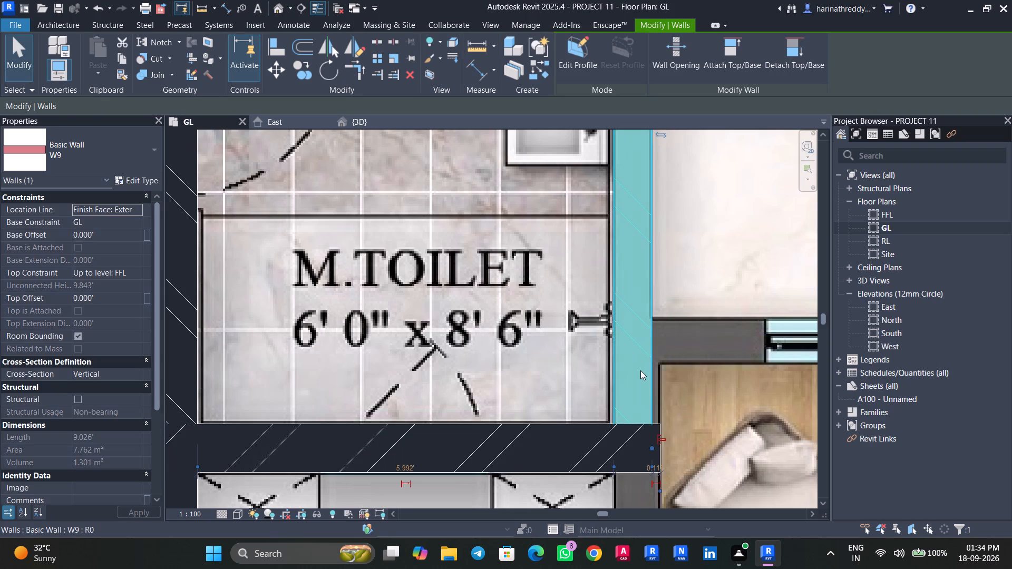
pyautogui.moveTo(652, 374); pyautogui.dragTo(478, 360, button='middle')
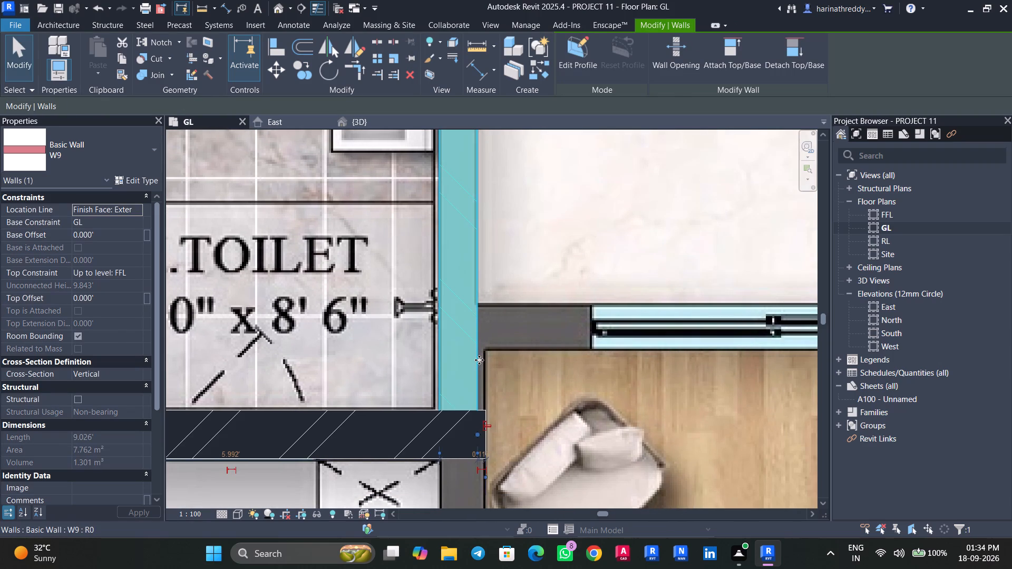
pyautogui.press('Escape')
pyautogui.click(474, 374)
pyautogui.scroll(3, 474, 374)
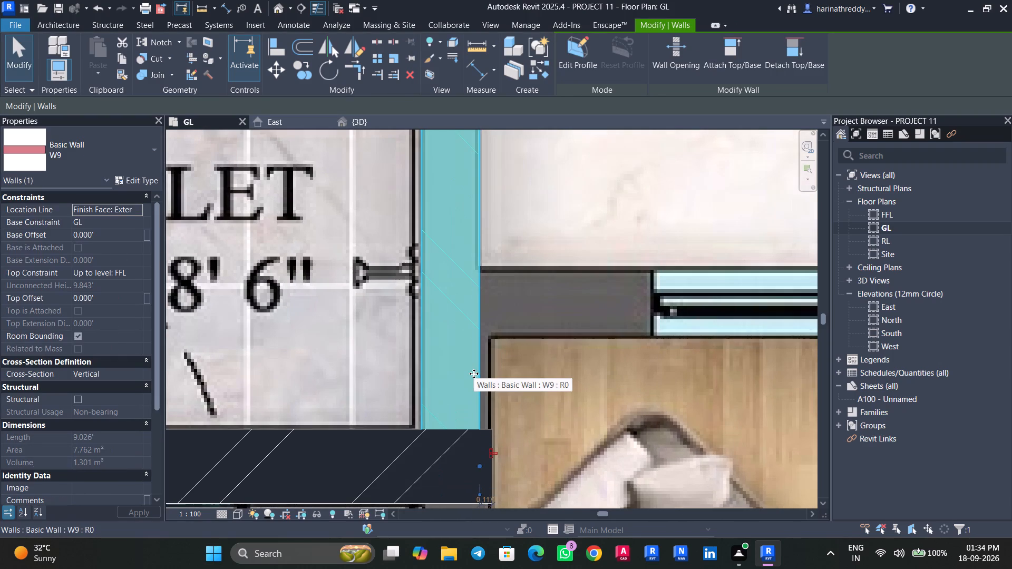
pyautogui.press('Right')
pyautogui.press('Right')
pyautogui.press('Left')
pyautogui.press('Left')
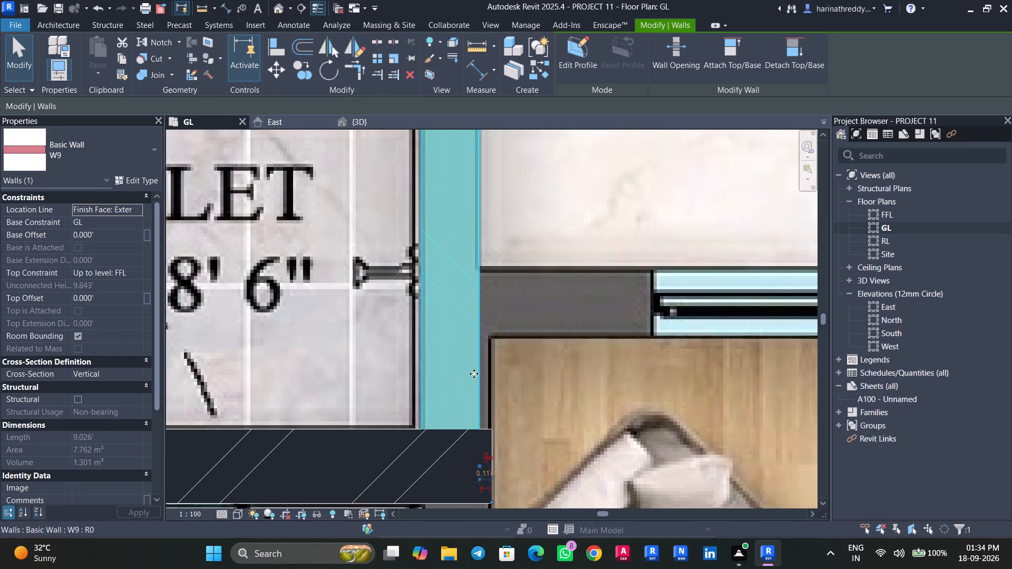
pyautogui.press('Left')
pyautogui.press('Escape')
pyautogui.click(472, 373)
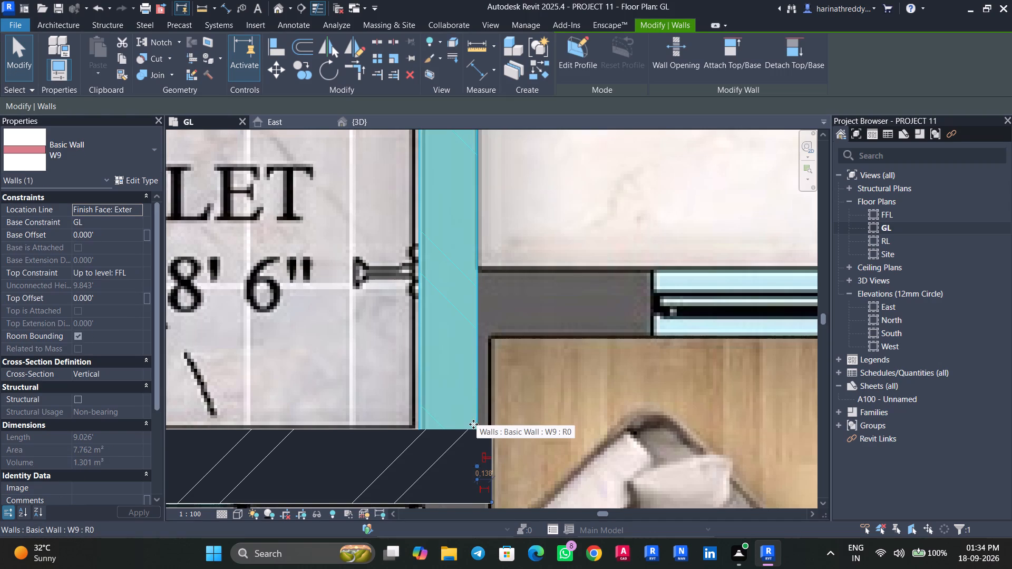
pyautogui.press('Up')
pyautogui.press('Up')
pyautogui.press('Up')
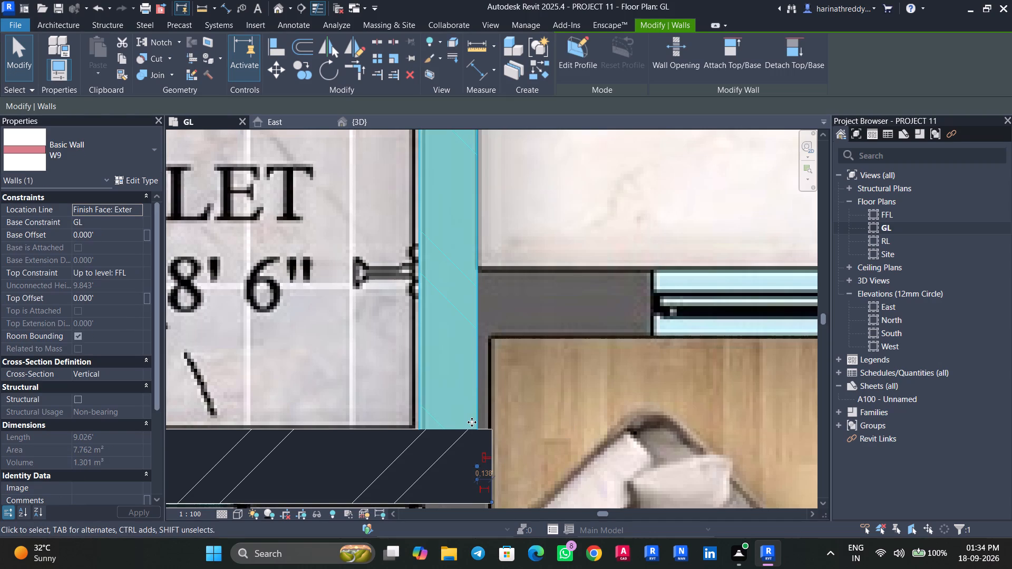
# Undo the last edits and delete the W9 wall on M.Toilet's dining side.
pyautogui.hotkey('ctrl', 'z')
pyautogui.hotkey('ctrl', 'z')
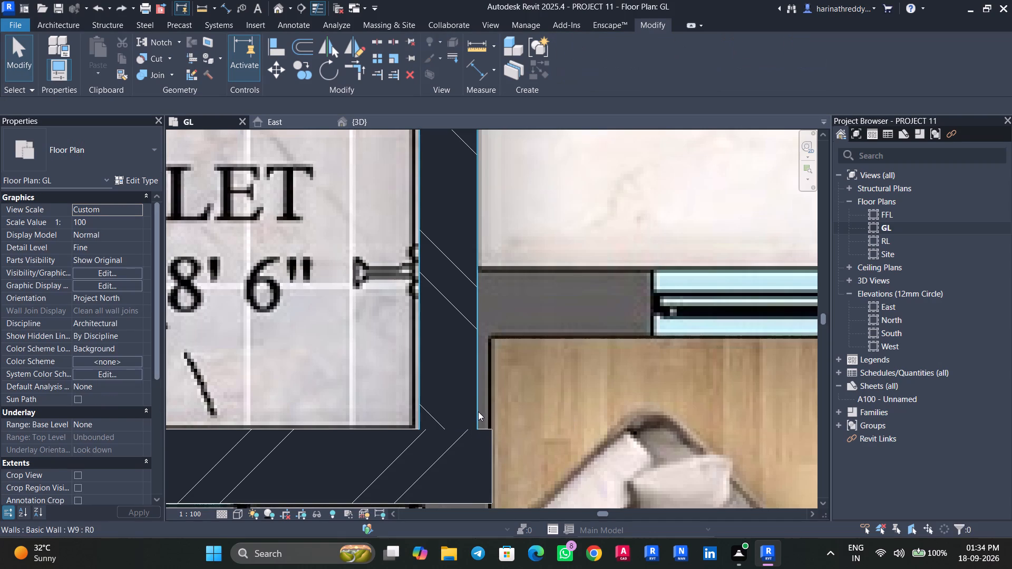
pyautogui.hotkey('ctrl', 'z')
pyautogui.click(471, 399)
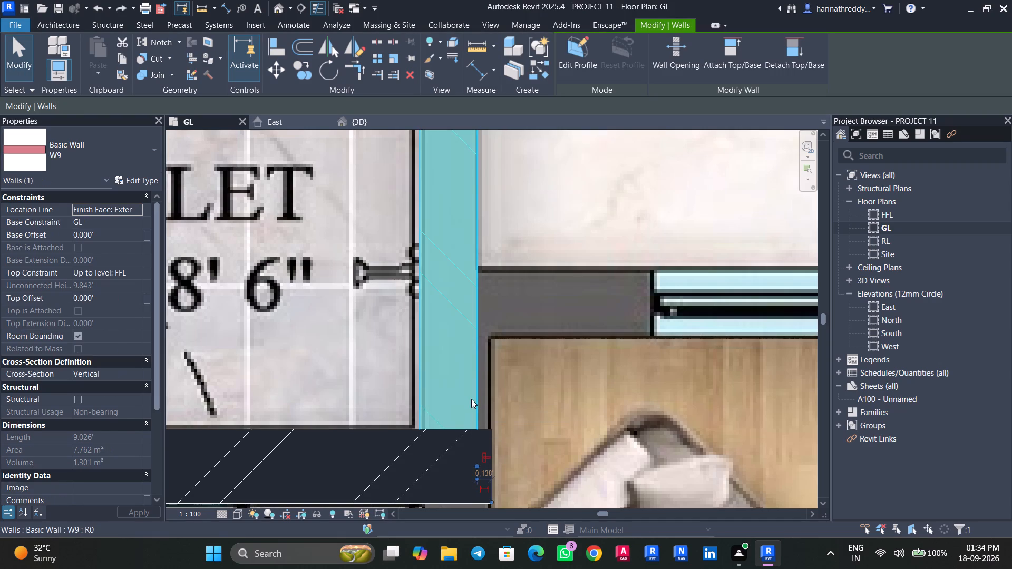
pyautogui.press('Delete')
# Draw a W9 wall about 7.1 ft long over M.Toilet's dining-side wall, from its upper outer corner to the balcony's upper wall line.
pyautogui.scroll(-6, 471, 399)
pyautogui.scroll(-4, 487, 304)
pyautogui.moveTo(493, 281); pyautogui.dragTo(502, 336, button='middle')
pyautogui.press('w')
pyautogui.press('a')
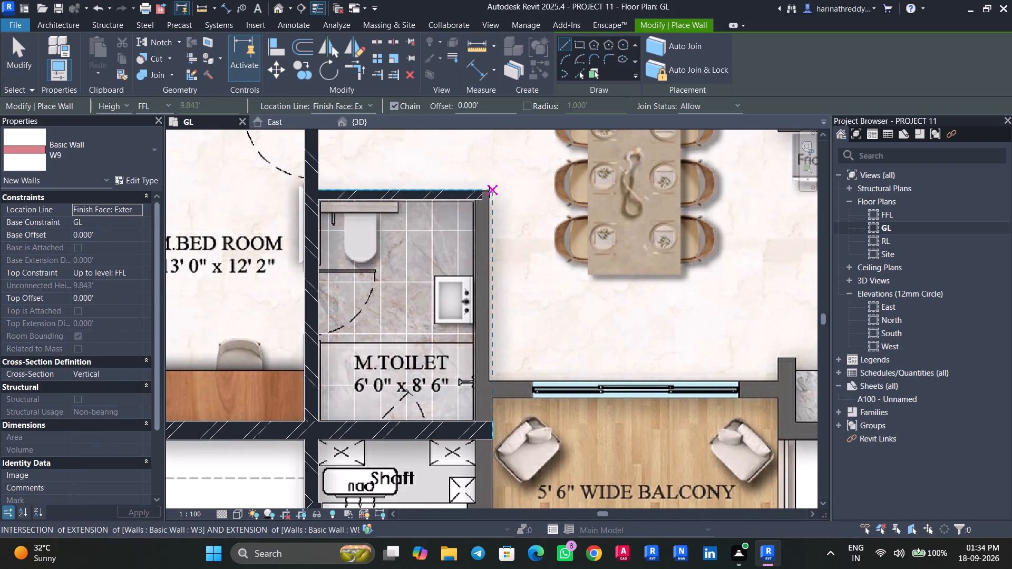
pyautogui.scroll(9, 488, 192)
pyautogui.click(489, 188)
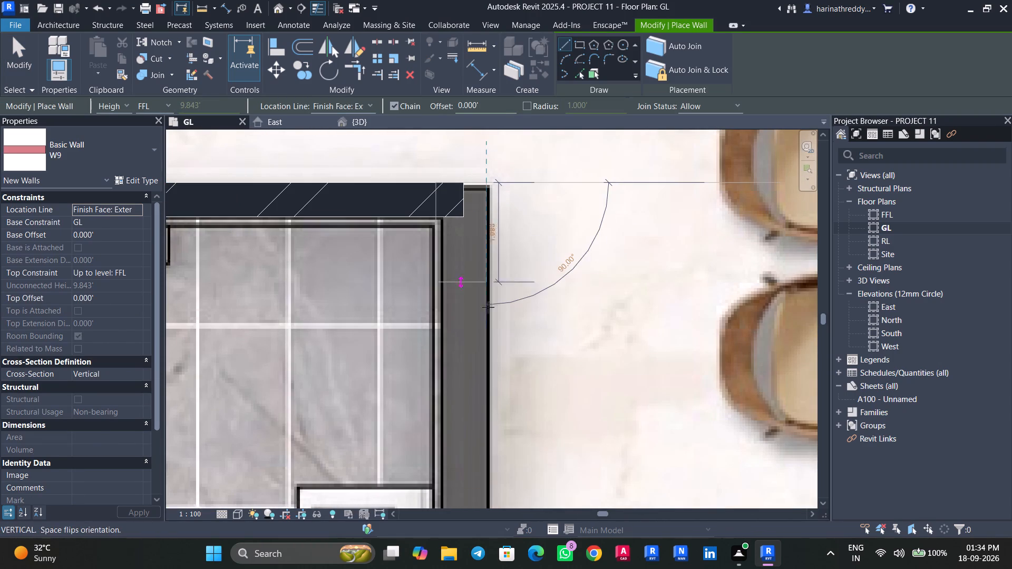
pyautogui.moveTo(486, 358); pyautogui.dragTo(486, 139, button='middle')
pyautogui.moveTo(490, 374); pyautogui.dragTo(488, 0, button='middle')
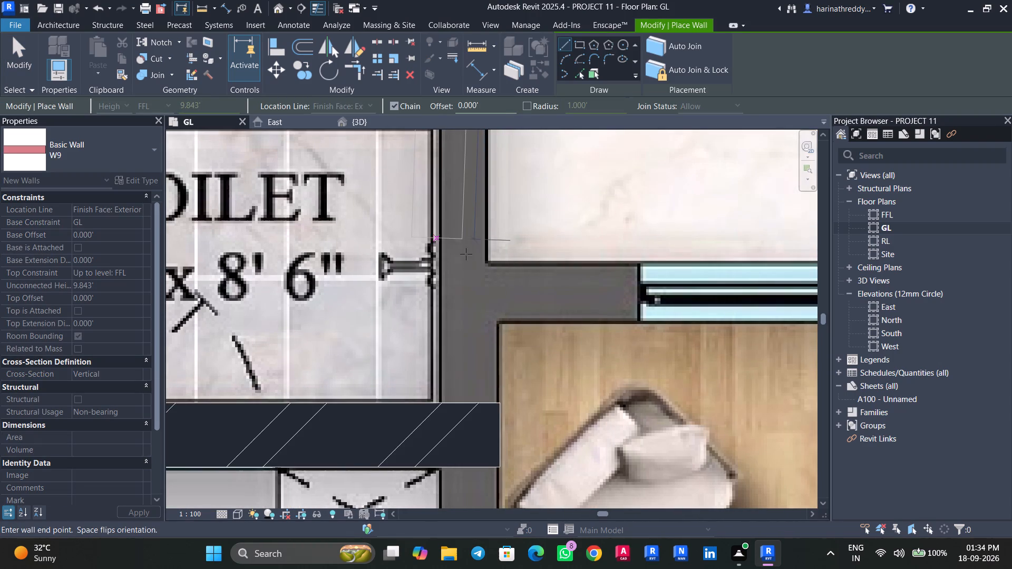
pyautogui.click(488, 261)
pyautogui.press('Escape')
pyautogui.press('Escape')
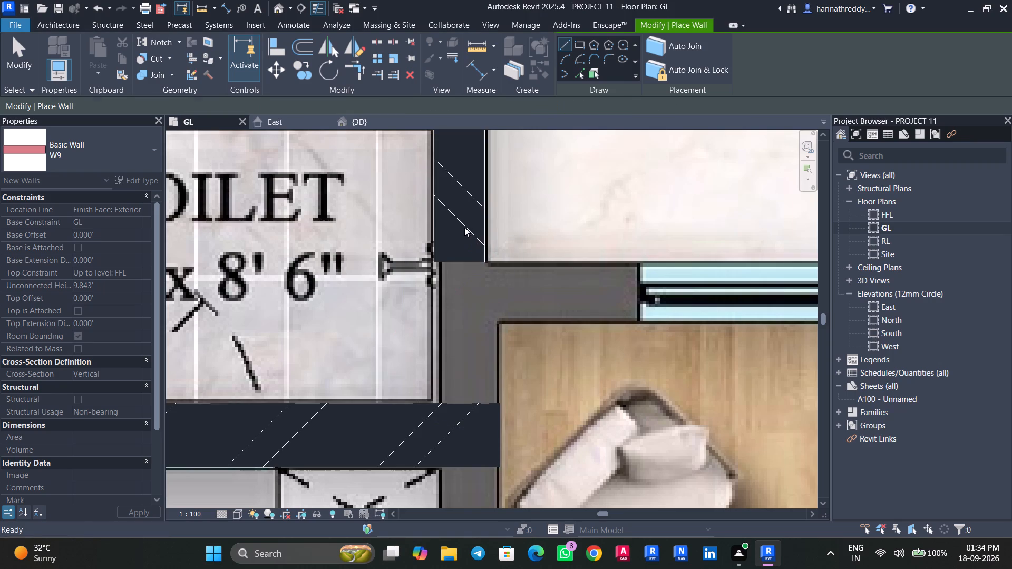
# Nudge the W9 wall on M.Toilet's dining side slightly outward and down to align it with the plan image.
pyautogui.click(463, 217)
pyautogui.moveTo(480, 211); pyautogui.dragTo(508, 399, button='middle')
pyautogui.scroll(-7, 522, 329)
pyautogui.moveTo(534, 237); pyautogui.dragTo(535, 371, button='middle')
pyautogui.scroll(3, 534, 282)
pyautogui.scroll(-1, 534, 279)
pyautogui.scroll(1, 534, 278)
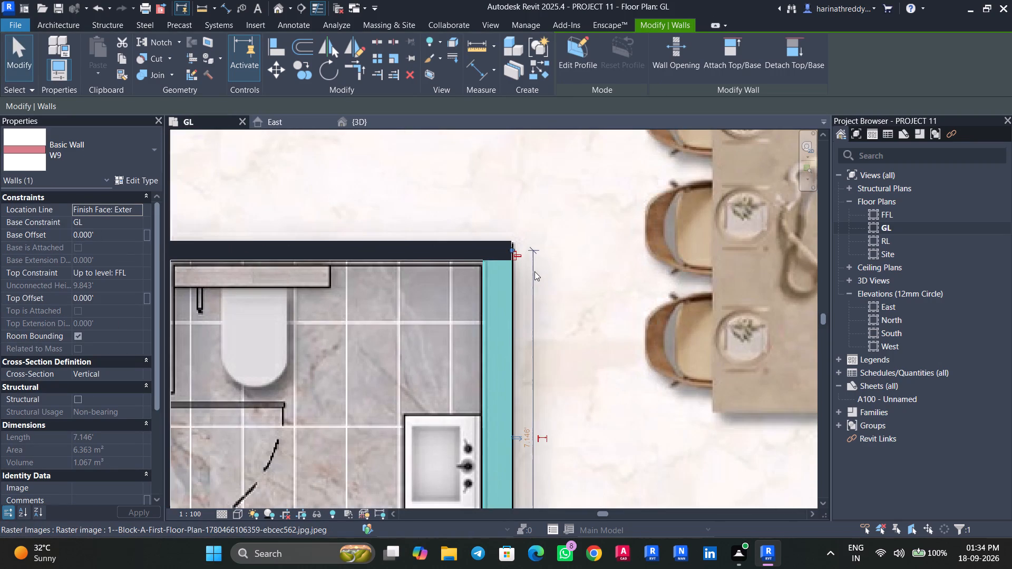
pyautogui.press('Right')
pyautogui.press('Down')
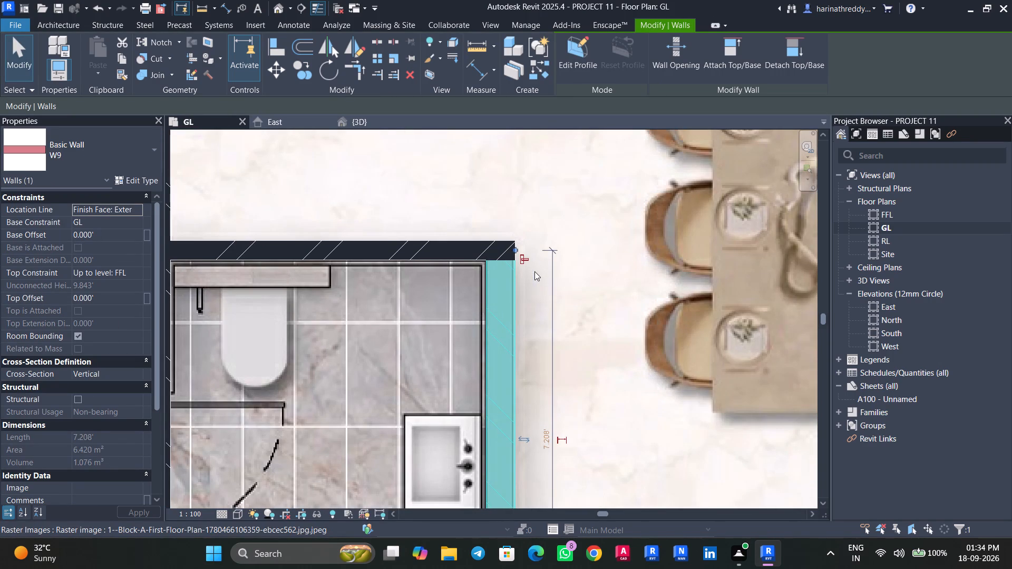
pyautogui.press('Down')
pyautogui.press('Left')
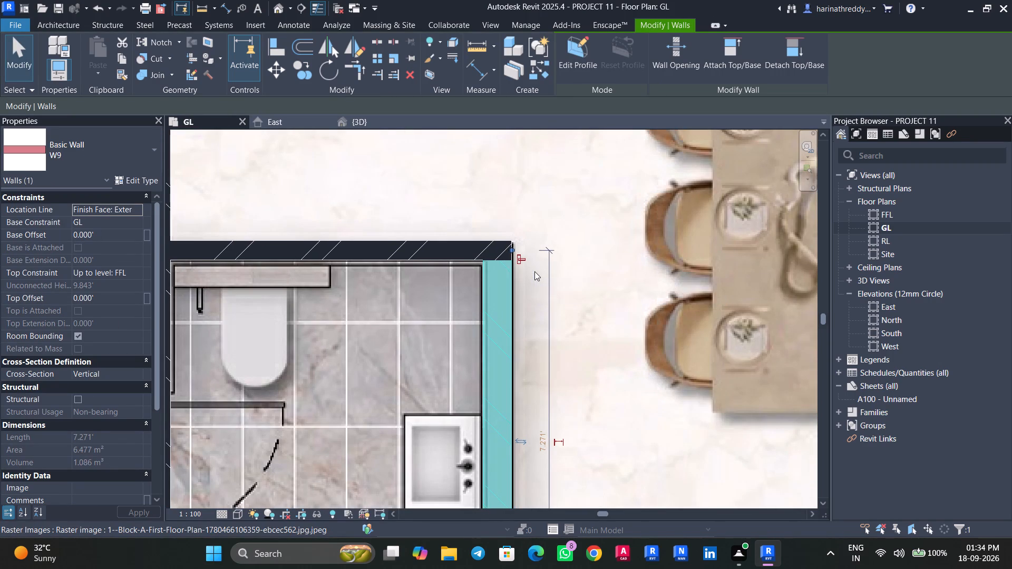
pyautogui.press('Right')
pyautogui.press('Up')
pyautogui.press('Down')
pyautogui.press('Up')
pyautogui.scroll(6, 529, 279)
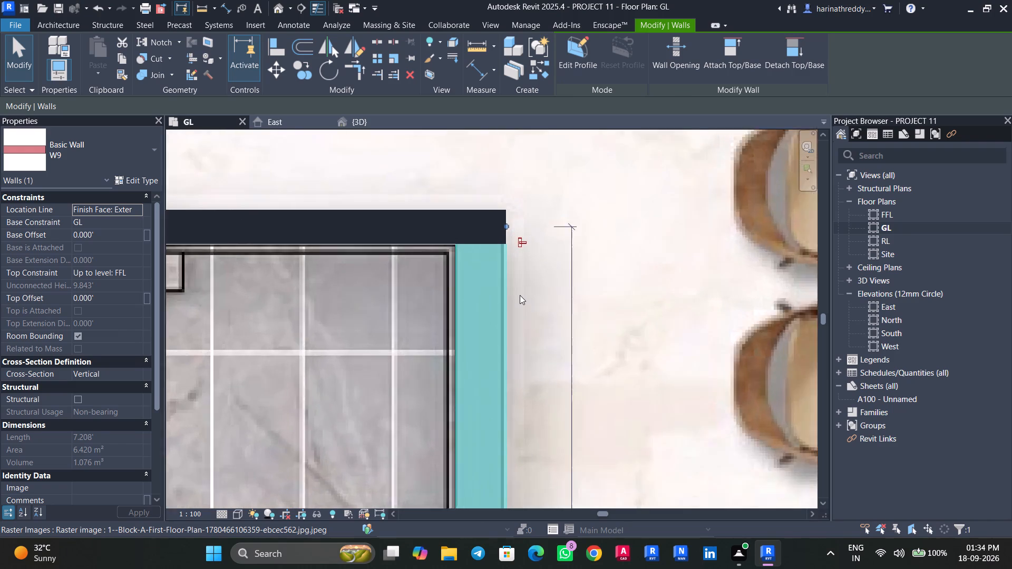
pyautogui.scroll(1, 520, 295)
pyautogui.scroll(-1, 520, 296)
# Change the wall on M.Toilet's dining side to type W2.
pyautogui.click(89, 139)
pyautogui.scroll(4, 56, 227)
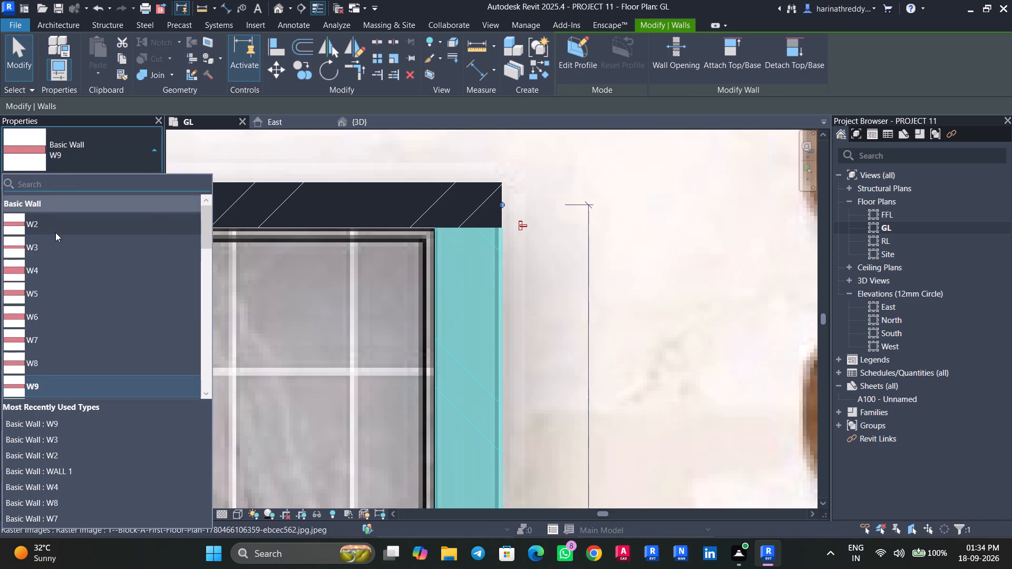
pyautogui.click(55, 223)
pyautogui.scroll(-1, 551, 266)
pyautogui.scroll(1, 551, 266)
pyautogui.scroll(-6, 551, 266)
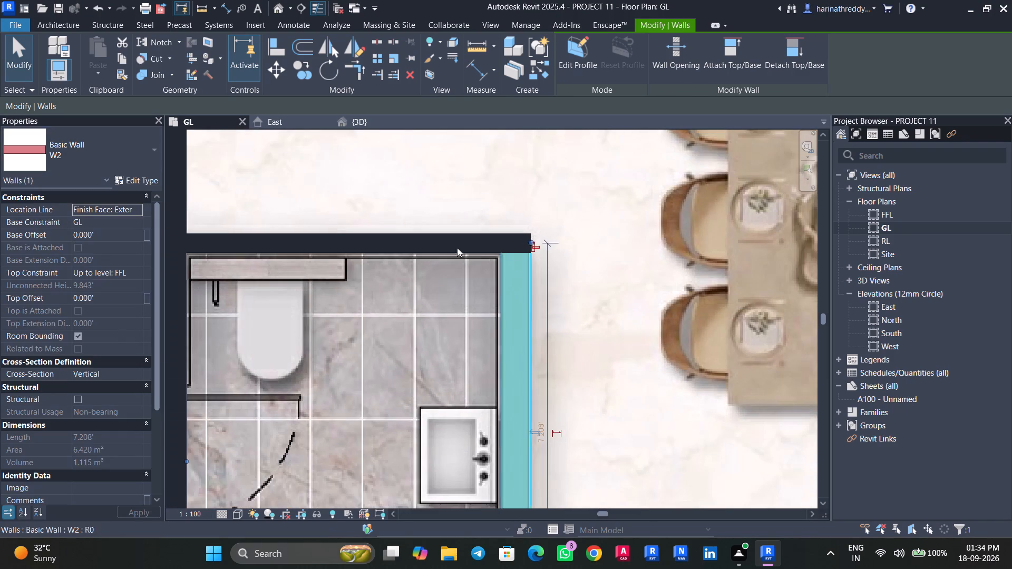
pyautogui.press('Escape')
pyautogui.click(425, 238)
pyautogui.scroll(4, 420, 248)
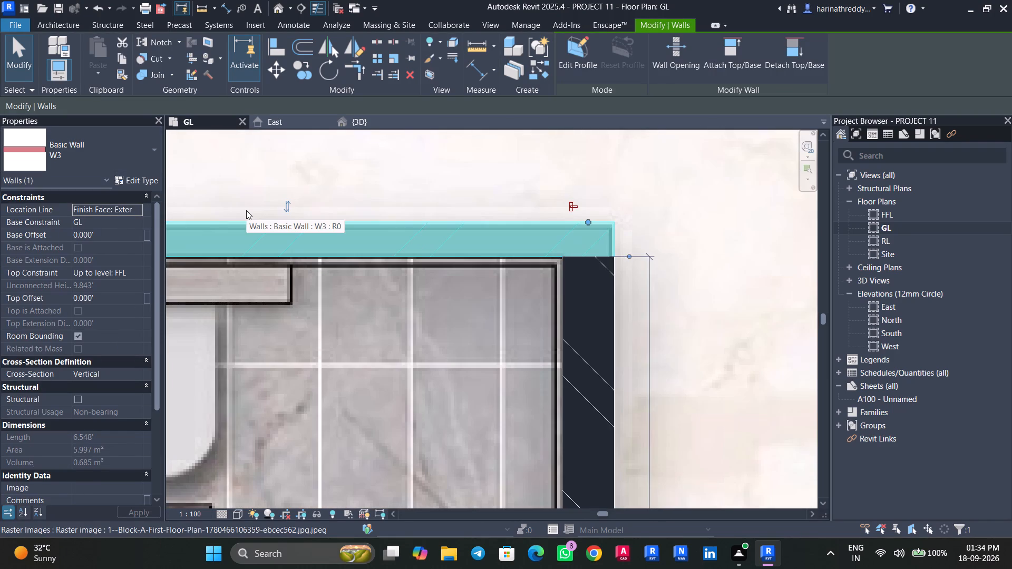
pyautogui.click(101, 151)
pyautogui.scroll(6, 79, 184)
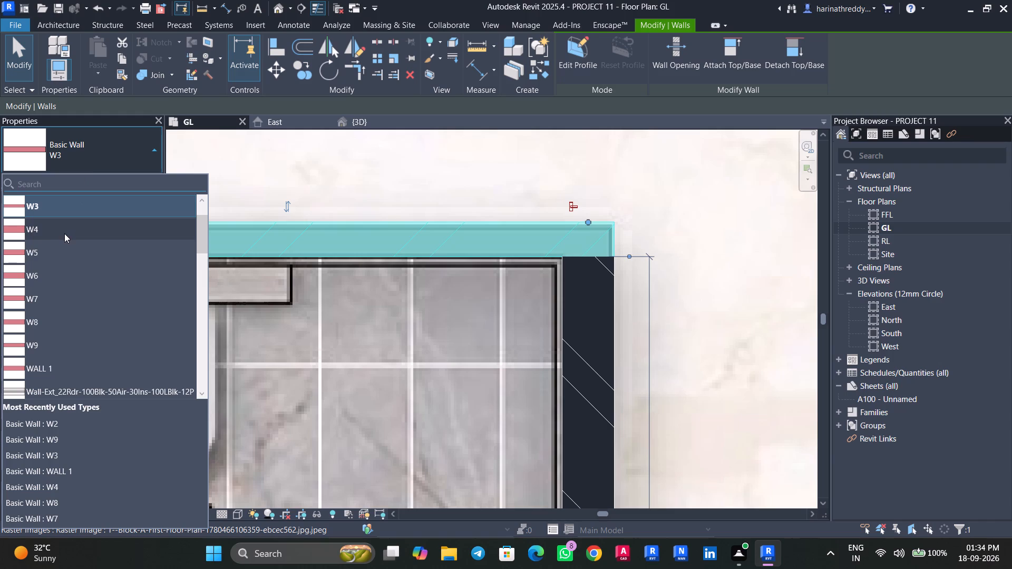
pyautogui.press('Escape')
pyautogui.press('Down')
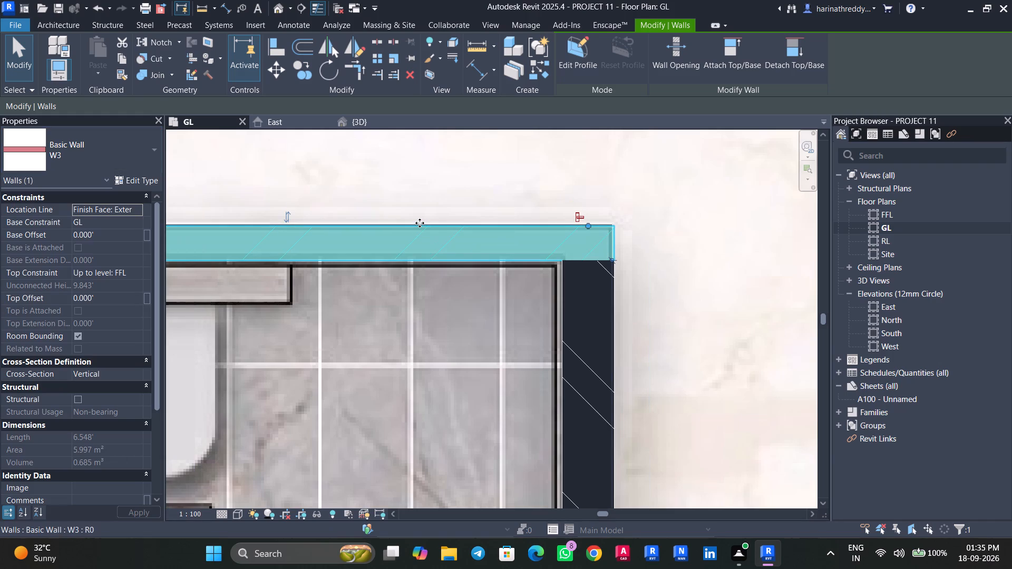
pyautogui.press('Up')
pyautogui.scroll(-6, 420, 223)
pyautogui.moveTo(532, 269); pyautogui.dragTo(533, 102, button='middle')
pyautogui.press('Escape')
# Draw a W4 wall about 2.9 ft long over the thick wall stub between the shaft and the balcony's lower edge.
pyautogui.scroll(1, 507, 356)
pyautogui.moveTo(506, 357); pyautogui.dragTo(494, 207, button='middle')
pyautogui.scroll(-4, 511, 307)
pyautogui.moveTo(511, 307); pyautogui.dragTo(509, 212, button='middle')
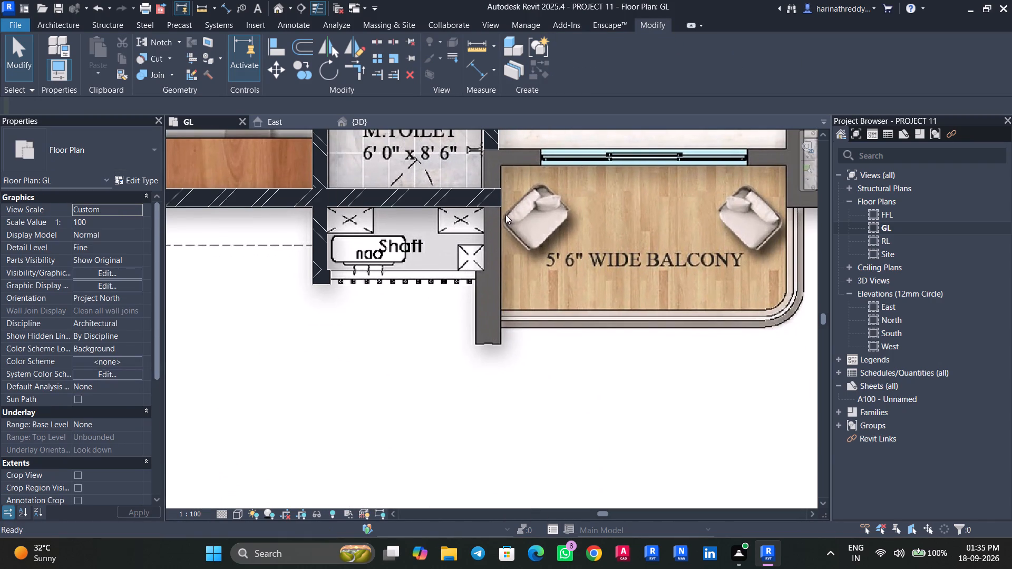
pyautogui.press('w')
pyautogui.press('a')
pyautogui.click(14, 142)
pyautogui.scroll(4, 64, 288)
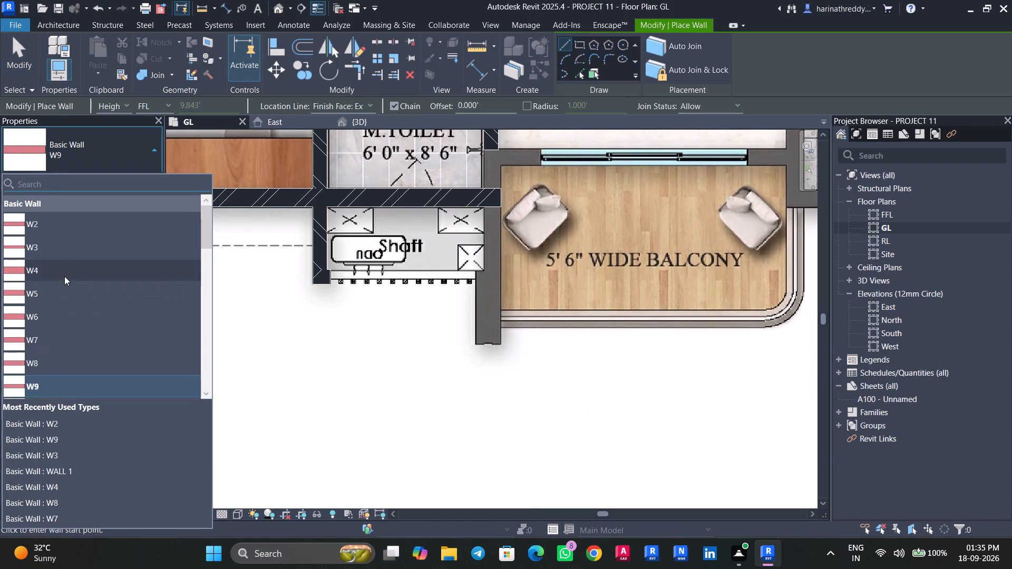
pyautogui.click(59, 277)
pyautogui.scroll(9, 368, 360)
pyautogui.moveTo(569, 327); pyautogui.dragTo(472, 423, button='middle')
pyautogui.click(563, 444)
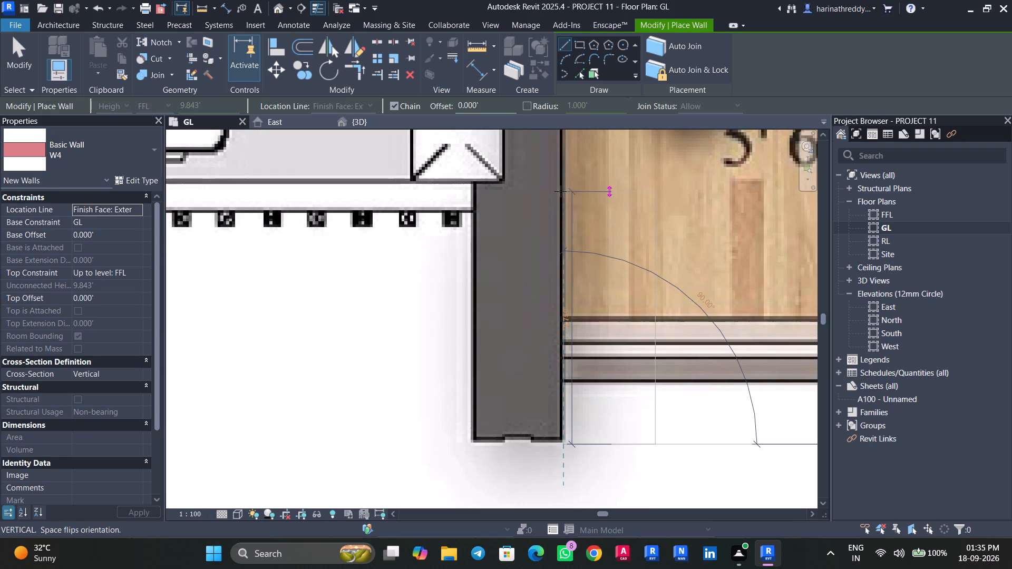
pyautogui.press('space')
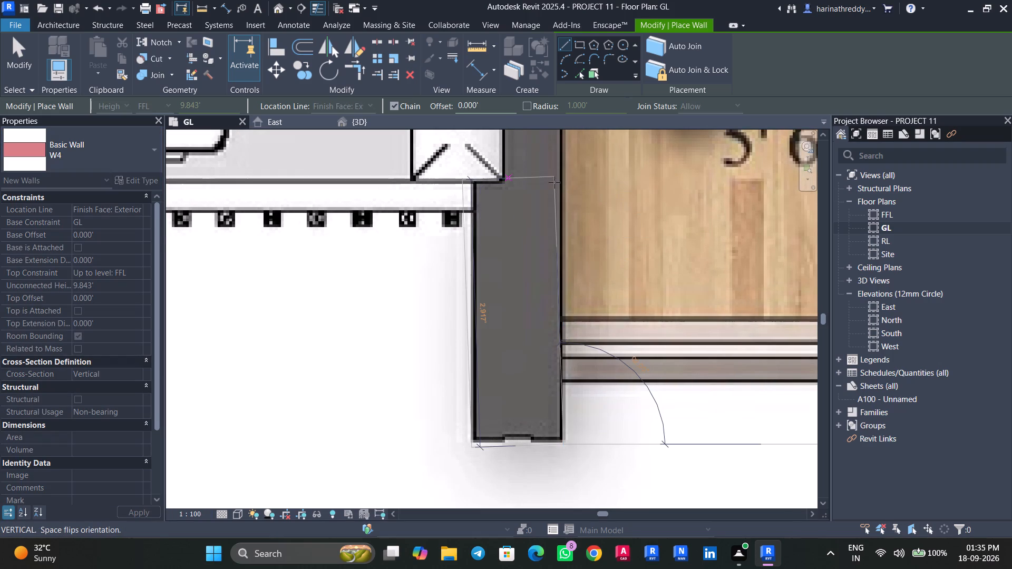
pyautogui.click(562, 177)
pyautogui.press('Escape')
pyautogui.press('Escape')
pyautogui.click(535, 219)
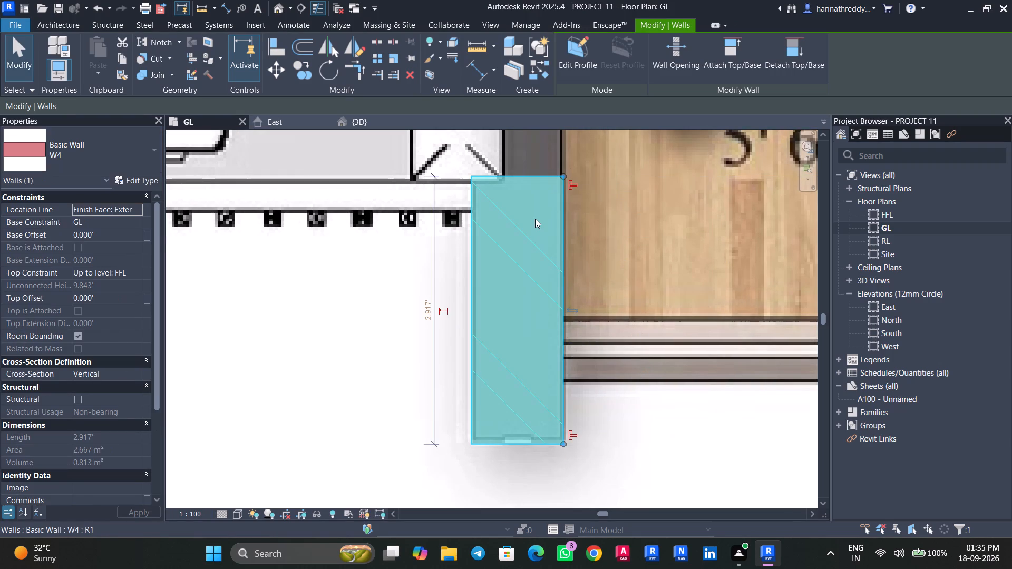
pyautogui.scroll(-8, 533, 220)
pyautogui.moveTo(570, 210); pyautogui.dragTo(579, 351, button='middle')
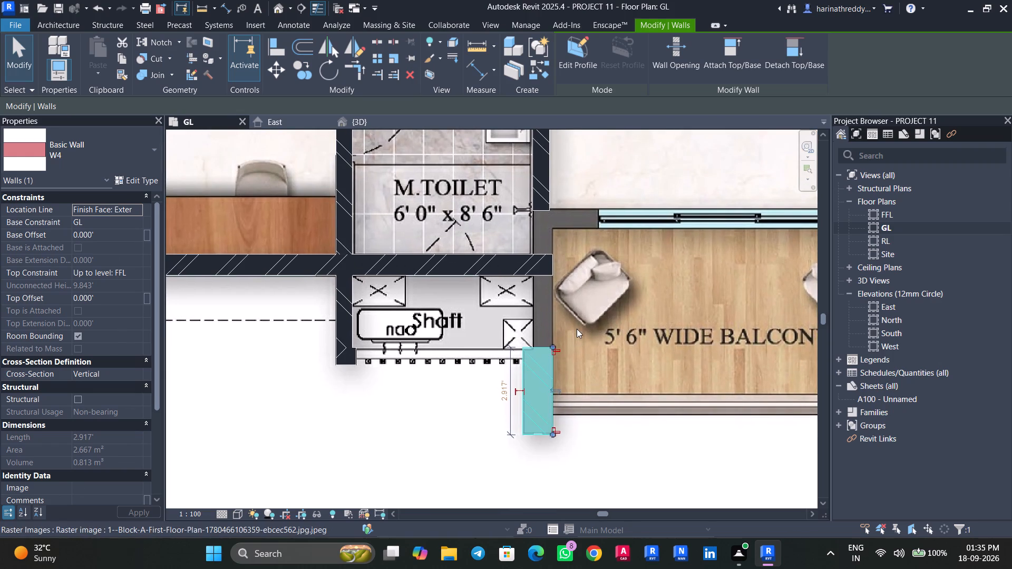
pyautogui.press('Escape')
# Draw a W5 wall about 4.6 ft long between the shaft and balcony, from the W4 stub's top to M.Toilet's W2 wall.
pyautogui.press('w')
pyautogui.press('a')
pyautogui.click(70, 164)
pyautogui.scroll(6, 77, 214)
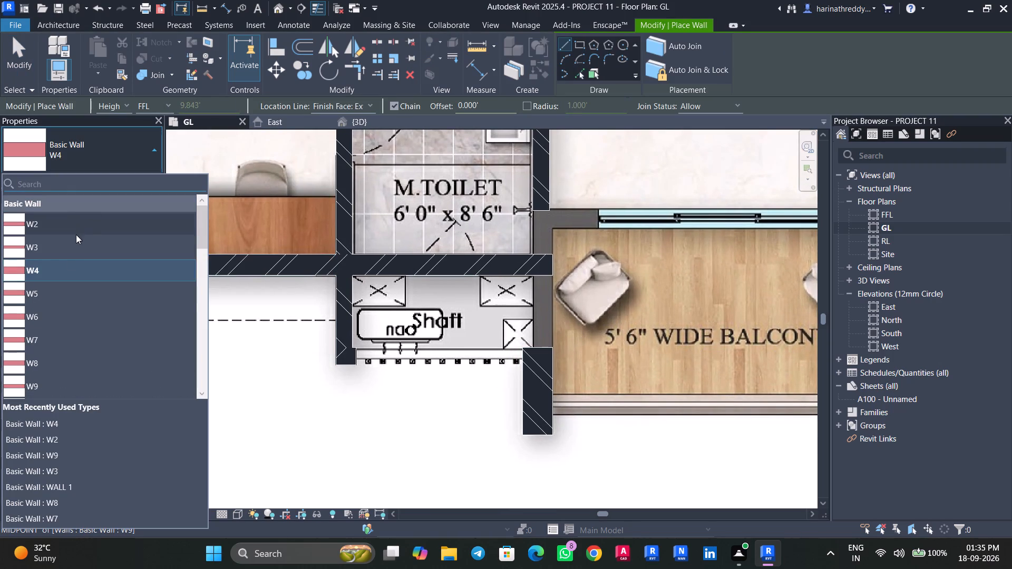
pyautogui.click(70, 294)
pyautogui.click(554, 342)
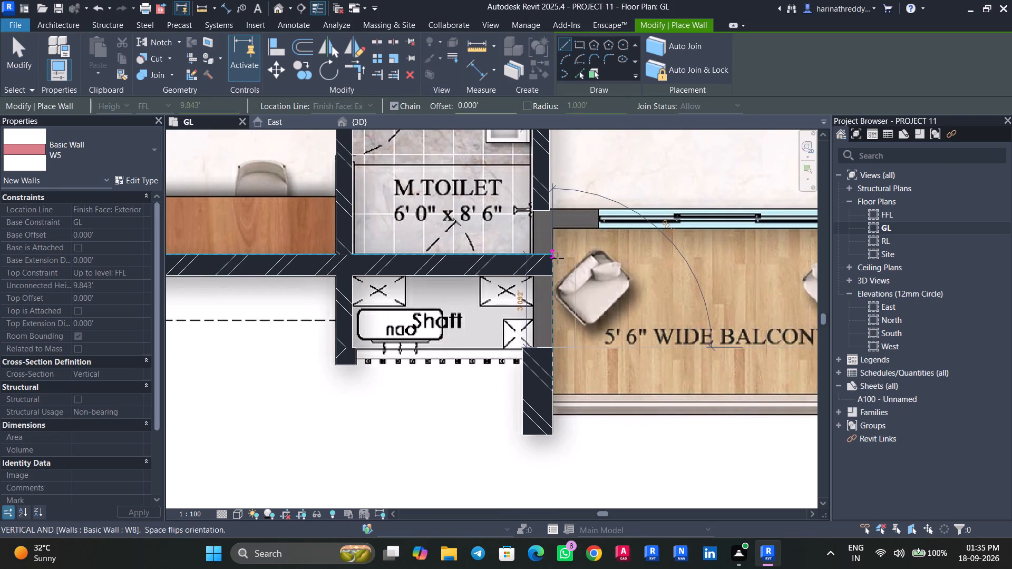
pyautogui.press('space')
pyautogui.scroll(9, 553, 255)
pyautogui.moveTo(548, 185); pyautogui.dragTo(548, 258, button='middle')
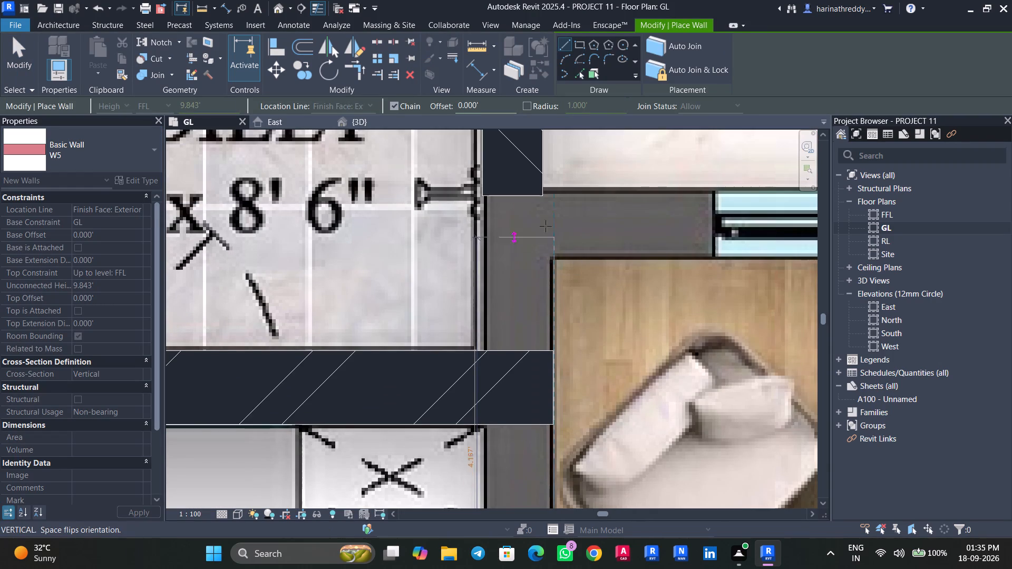
pyautogui.click(544, 192)
pyautogui.press('Escape')
pyautogui.press('Escape')
# Nudge the new W5 wall slightly toward the balcony.
pyautogui.click(518, 235)
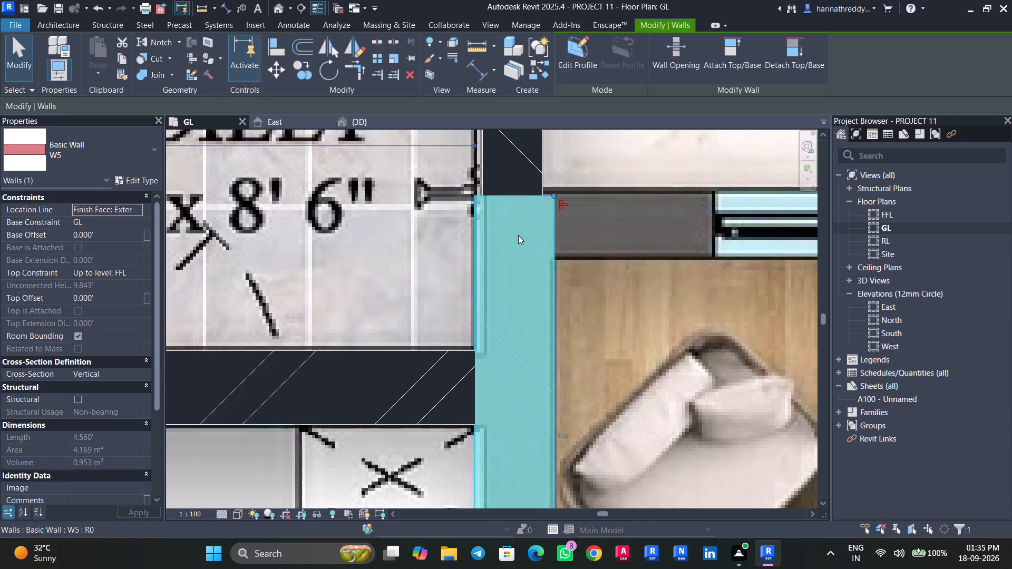
pyautogui.press('Right')
# Compare types W6, W8, W2 and W5 on the wall between the shaft and balcony, and settle on W8.
pyautogui.click(24, 114)
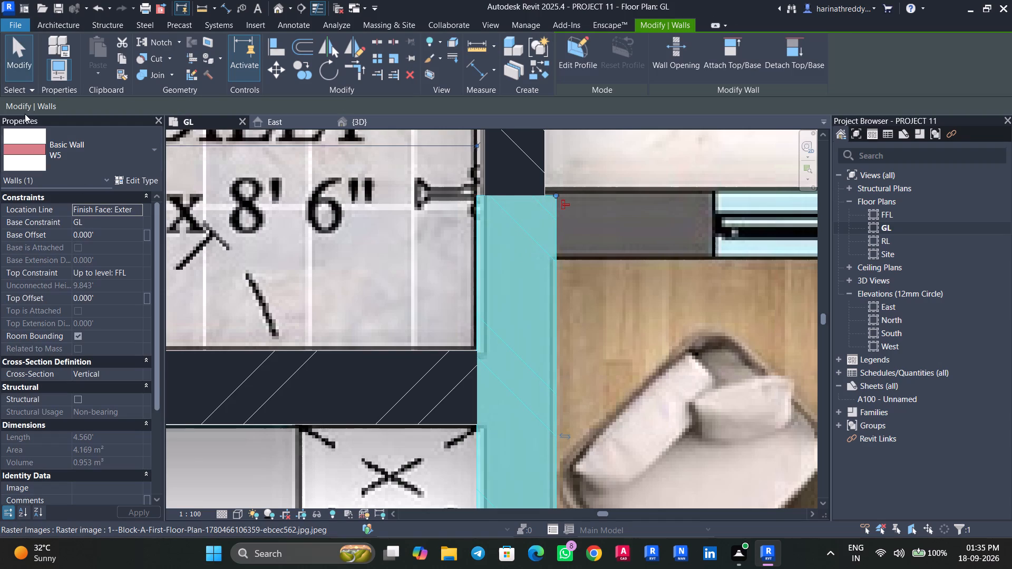
pyautogui.click(33, 138)
pyautogui.click(47, 233)
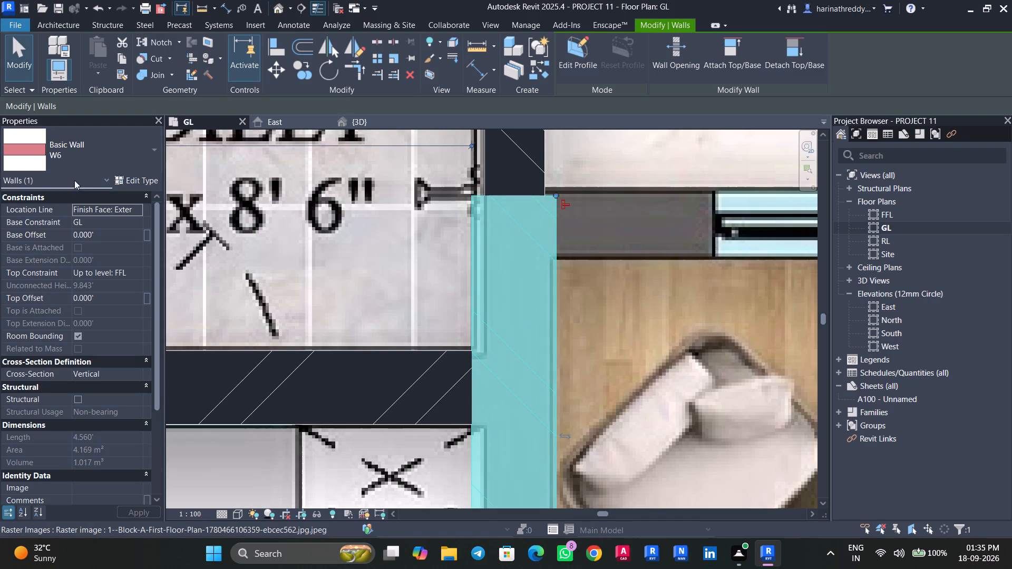
pyautogui.click(83, 152)
pyautogui.click(60, 253)
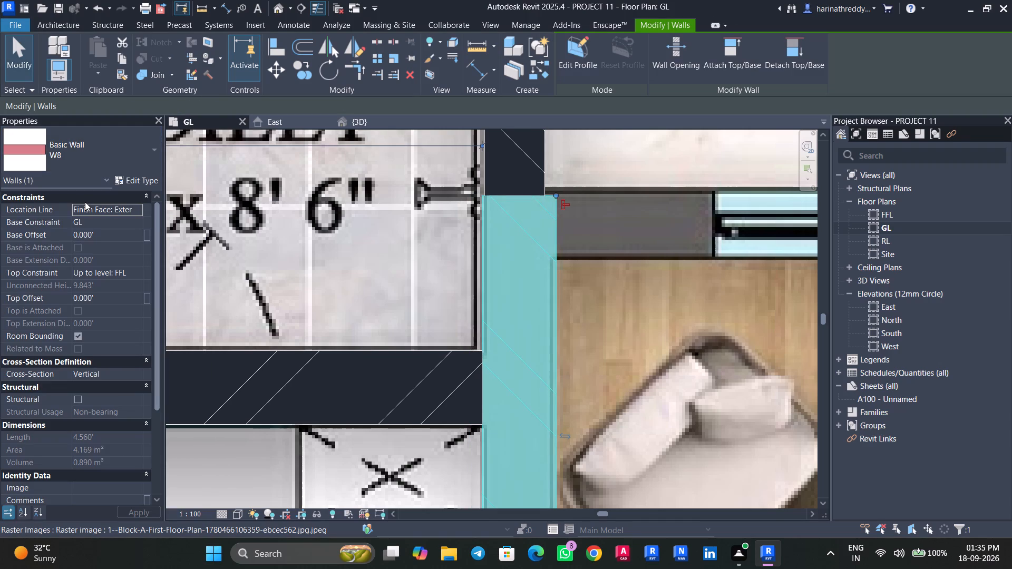
pyautogui.click(87, 168)
pyautogui.scroll(5, 65, 257)
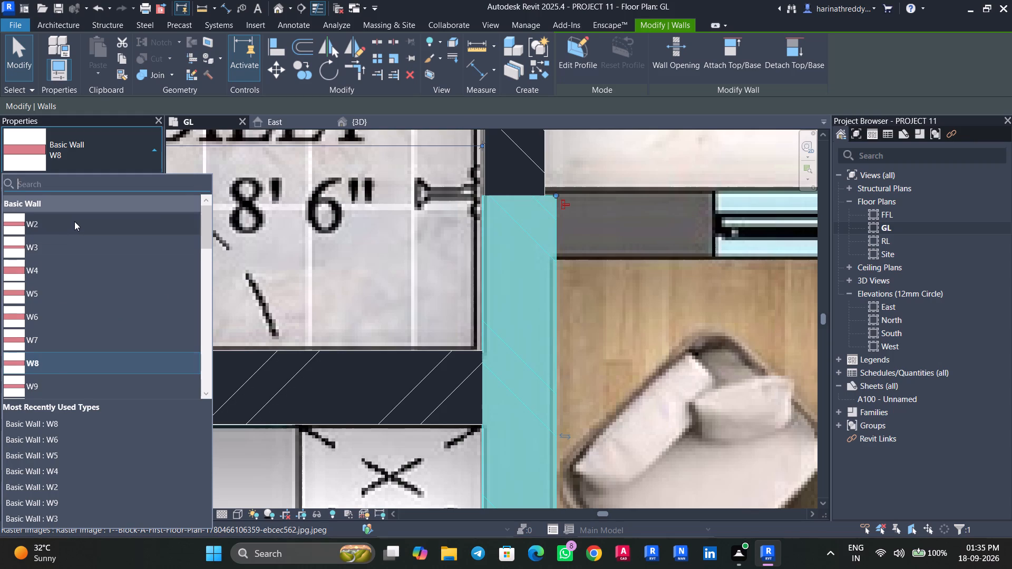
pyautogui.click(74, 221)
pyautogui.click(95, 160)
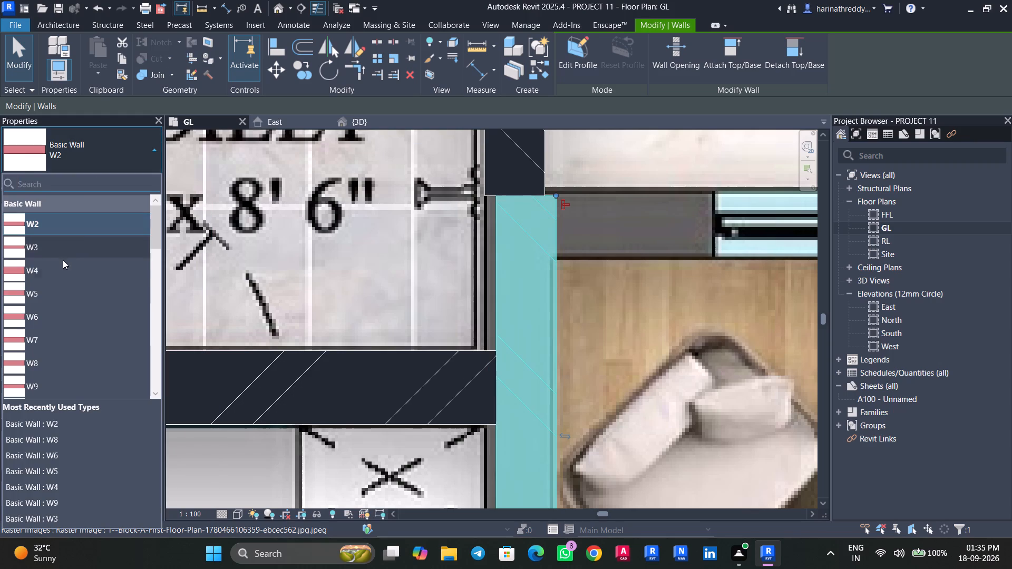
pyautogui.click(59, 296)
pyautogui.click(73, 166)
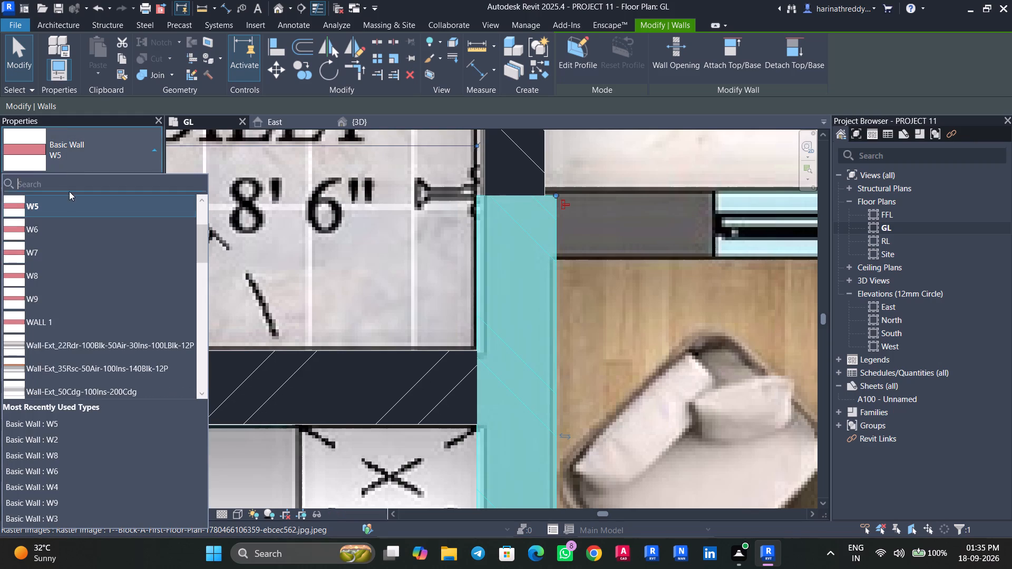
pyautogui.click(52, 276)
pyautogui.scroll(-5, 226, 400)
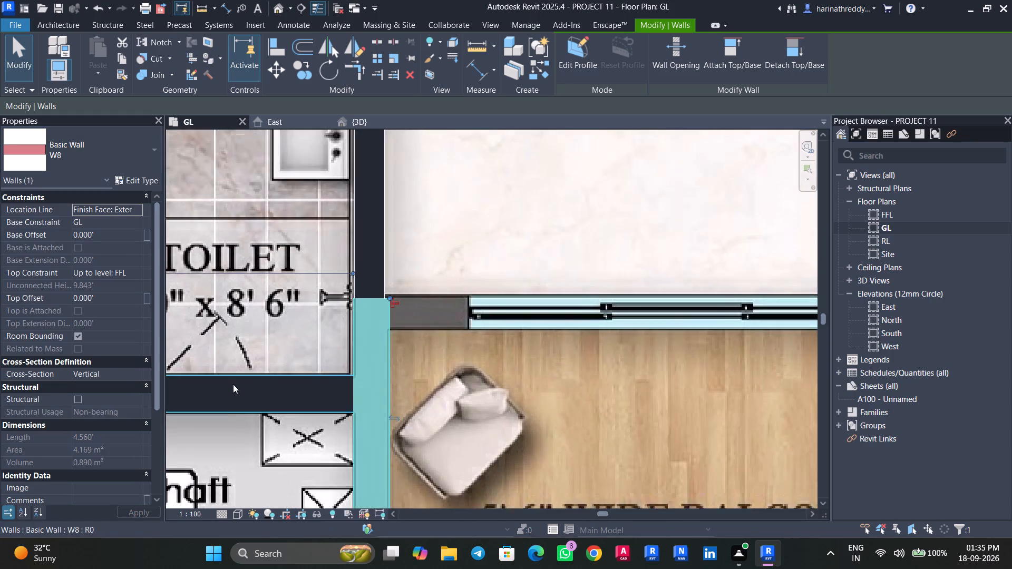
pyautogui.moveTo(268, 364); pyautogui.dragTo(307, 222, button='middle')
pyautogui.press('Escape')
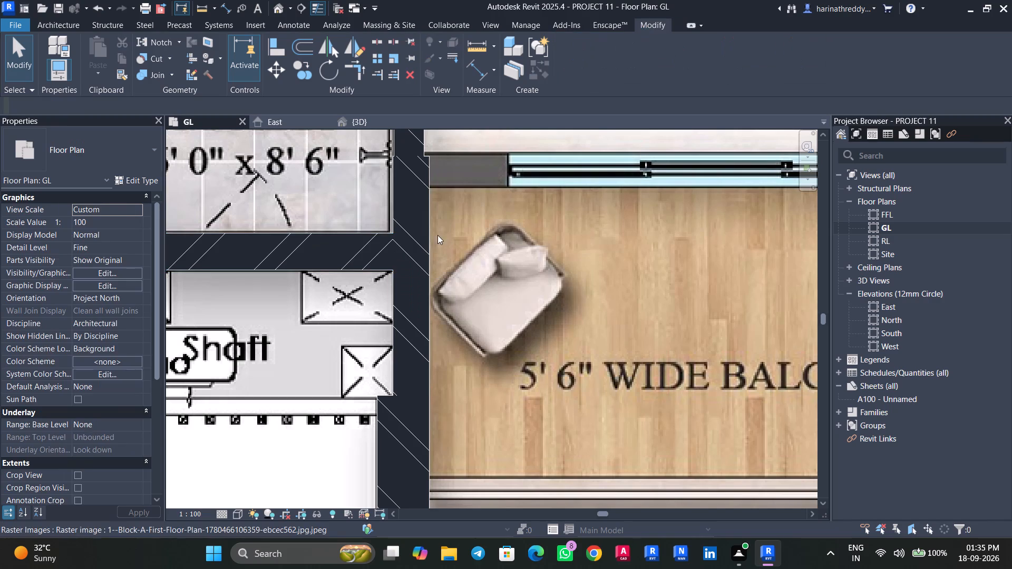
# Align the W8 wall's toilet-side face with the toilet-side face of the W2 wall above it.
pyautogui.click(423, 225)
pyautogui.moveTo(468, 210); pyautogui.dragTo(482, 341, button='middle')
pyautogui.press('Escape')
pyautogui.click(426, 233)
pyautogui.scroll(2, 413, 266)
pyautogui.scroll(-1, 413, 266)
pyautogui.scroll(1, 413, 266)
pyautogui.press('Escape')
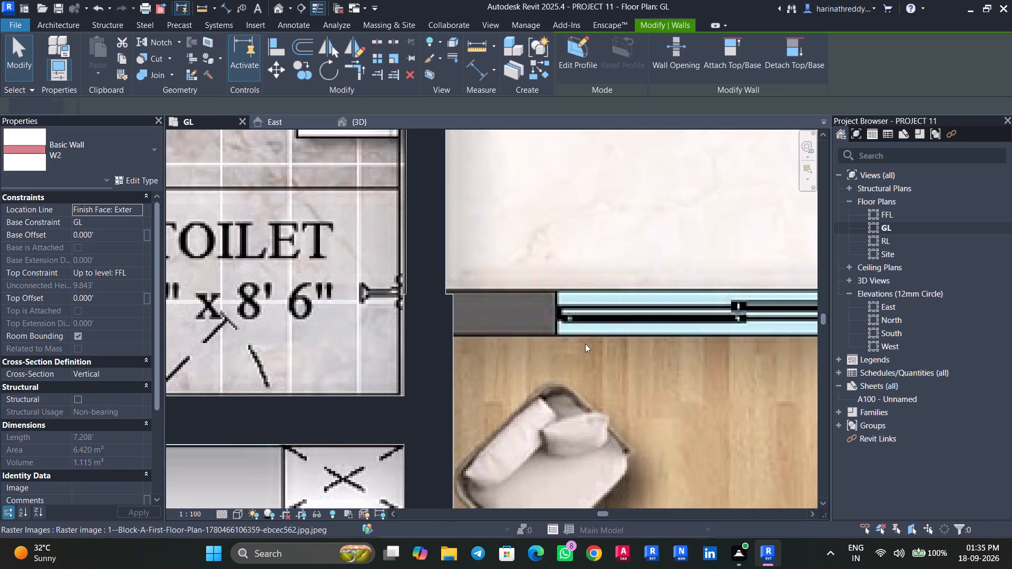
pyautogui.write('AL')
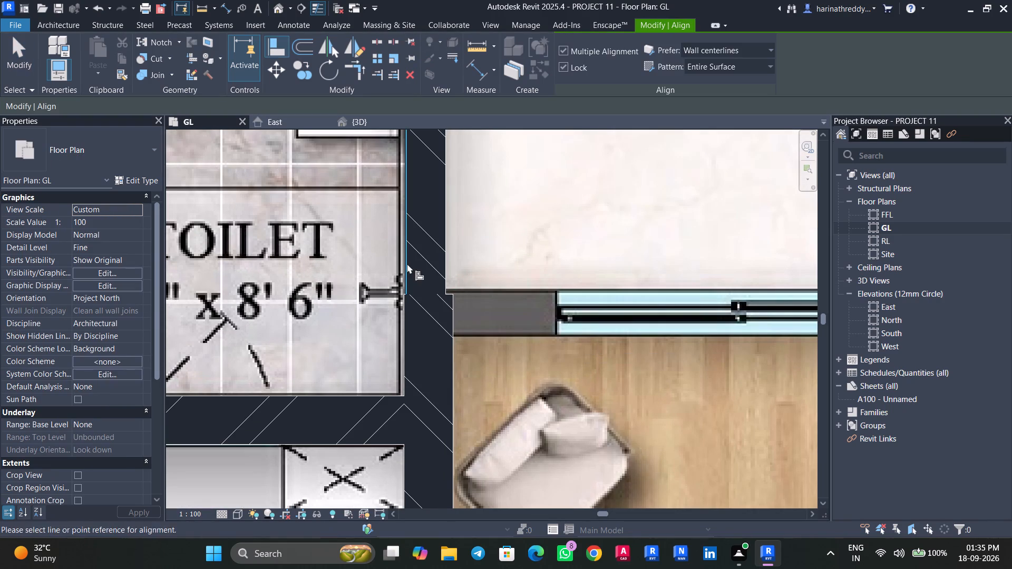
pyautogui.click(407, 263)
pyautogui.scroll(4, 398, 306)
pyautogui.click(405, 317)
pyautogui.press('Escape')
pyautogui.press('Escape')
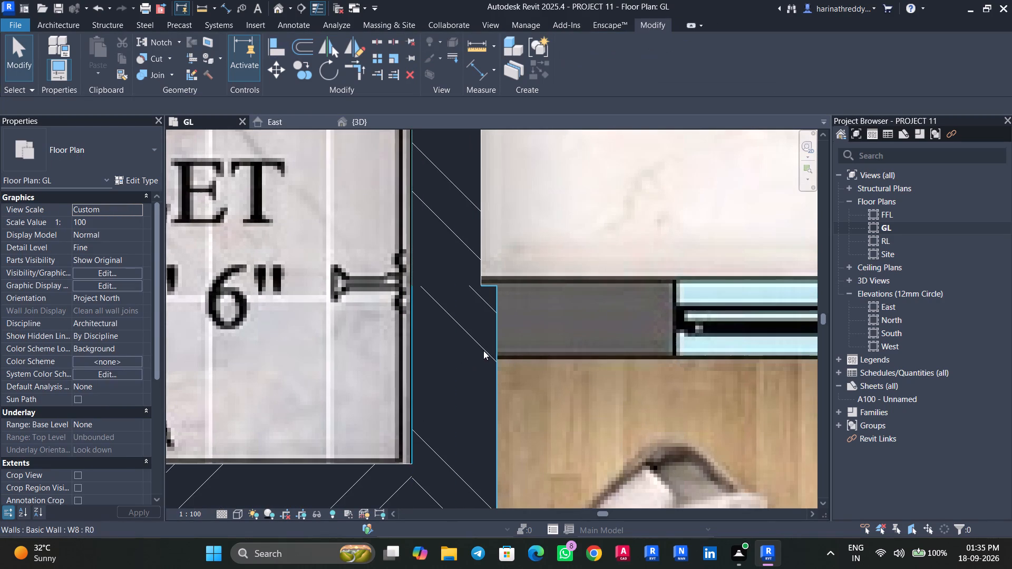
pyautogui.press('Escape')
pyautogui.press('Escape')
# Nudge the W8 wall upward so its top end meets the balcony's upper wall line on the plan image.
pyautogui.click(490, 320)
pyautogui.scroll(4, 490, 294)
pyautogui.moveTo(504, 278); pyautogui.dragTo(501, 267)
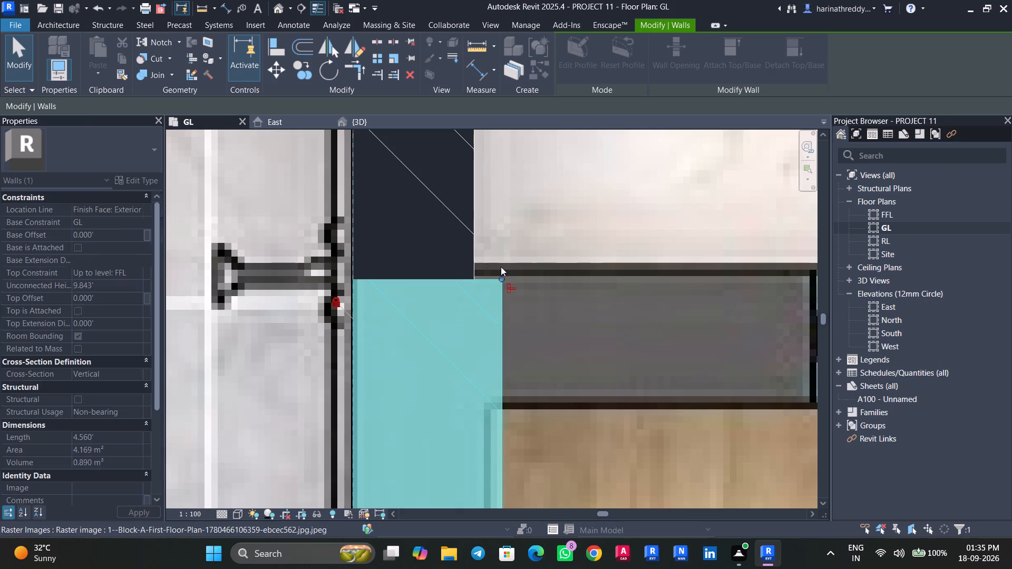
pyautogui.moveTo(503, 277); pyautogui.dragTo(502, 254)
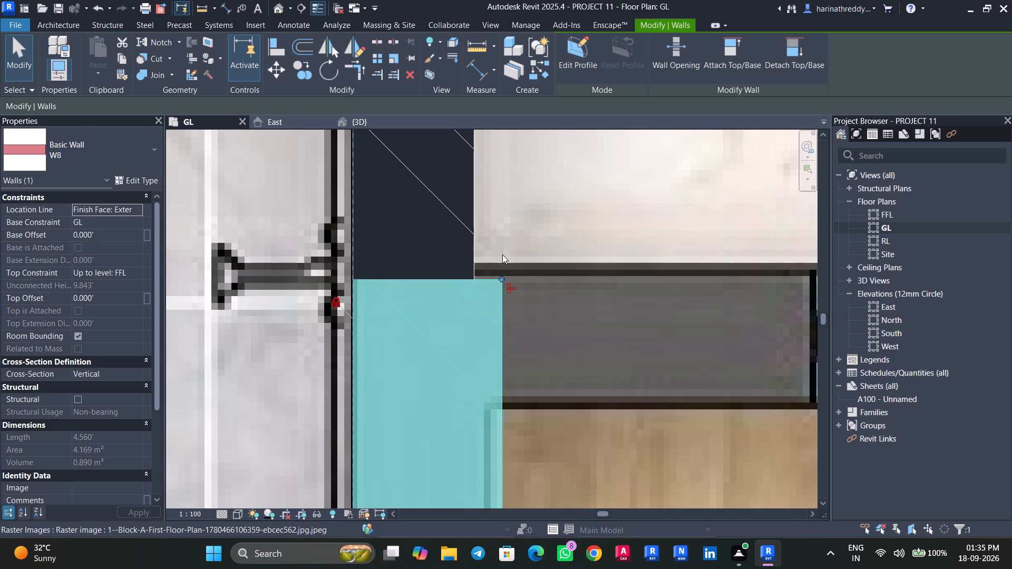
pyautogui.press('Up')
pyautogui.press('Up')
pyautogui.press('Up')
pyautogui.press('Up')
pyautogui.press('Up')
pyautogui.press('Up')
pyautogui.press('Up')
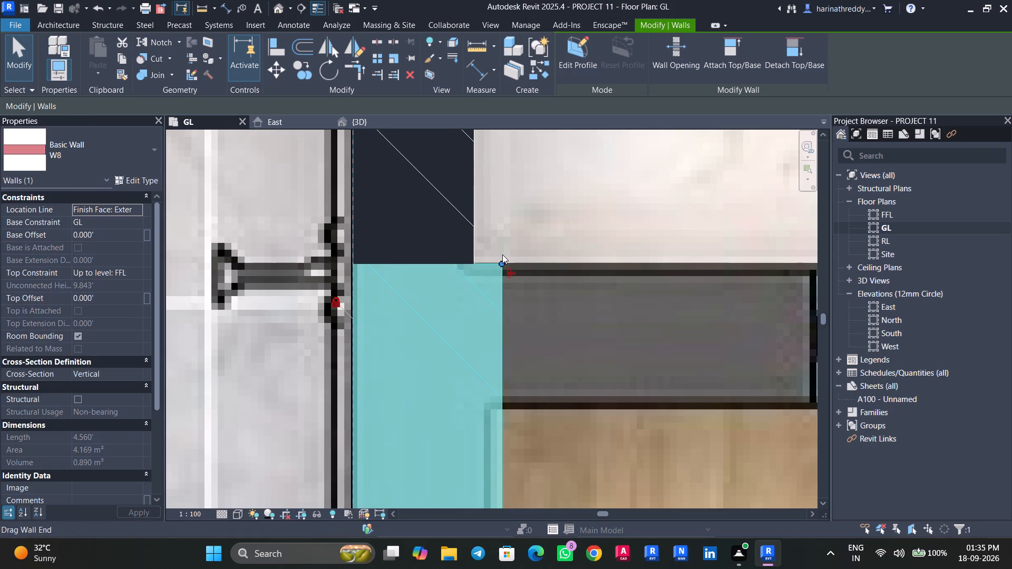
pyautogui.press('Escape')
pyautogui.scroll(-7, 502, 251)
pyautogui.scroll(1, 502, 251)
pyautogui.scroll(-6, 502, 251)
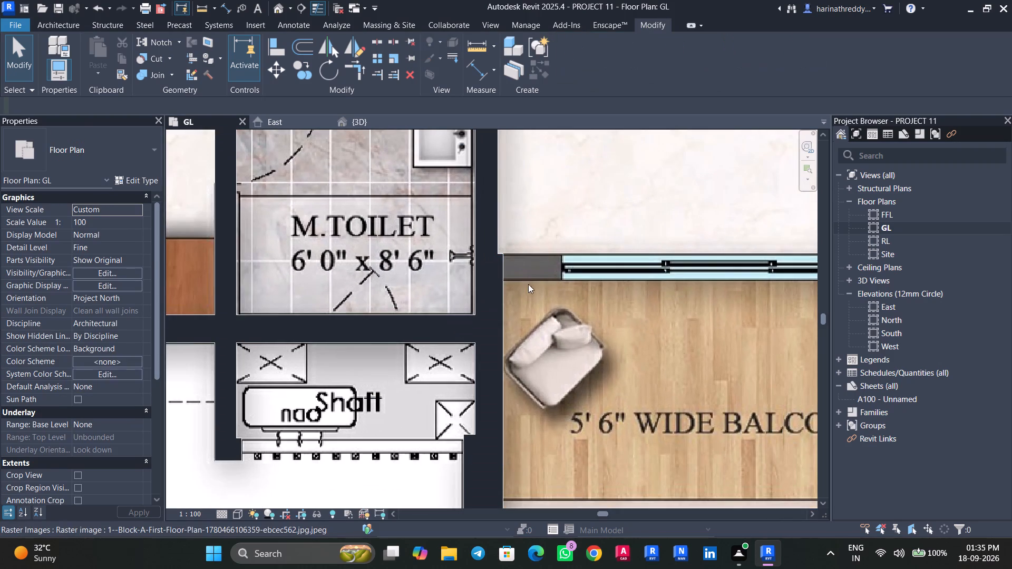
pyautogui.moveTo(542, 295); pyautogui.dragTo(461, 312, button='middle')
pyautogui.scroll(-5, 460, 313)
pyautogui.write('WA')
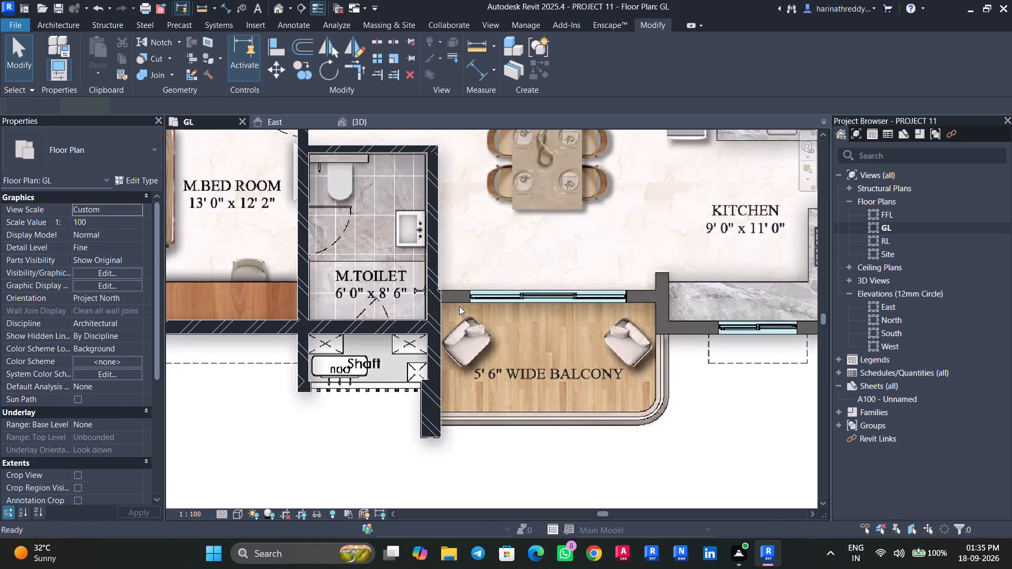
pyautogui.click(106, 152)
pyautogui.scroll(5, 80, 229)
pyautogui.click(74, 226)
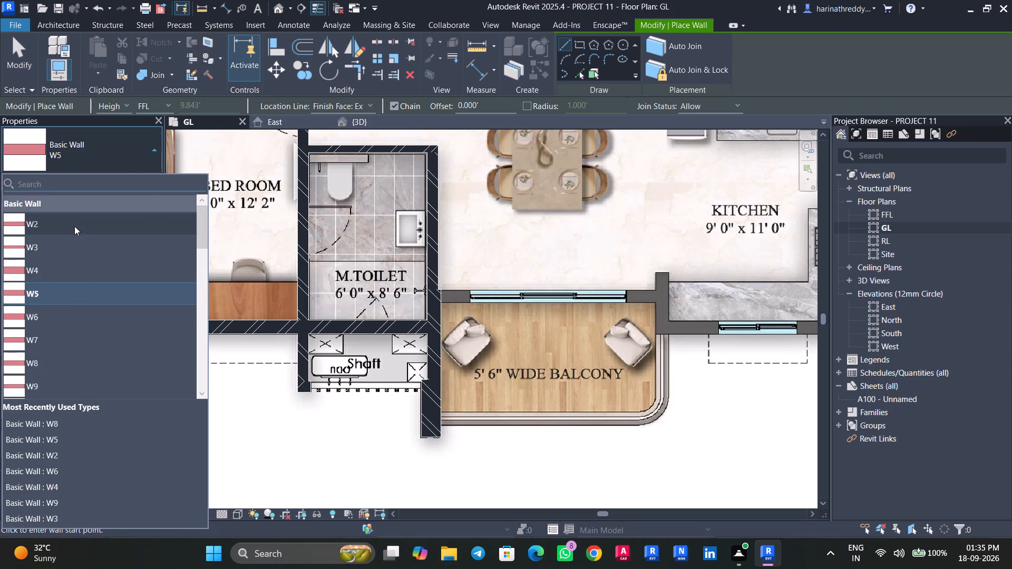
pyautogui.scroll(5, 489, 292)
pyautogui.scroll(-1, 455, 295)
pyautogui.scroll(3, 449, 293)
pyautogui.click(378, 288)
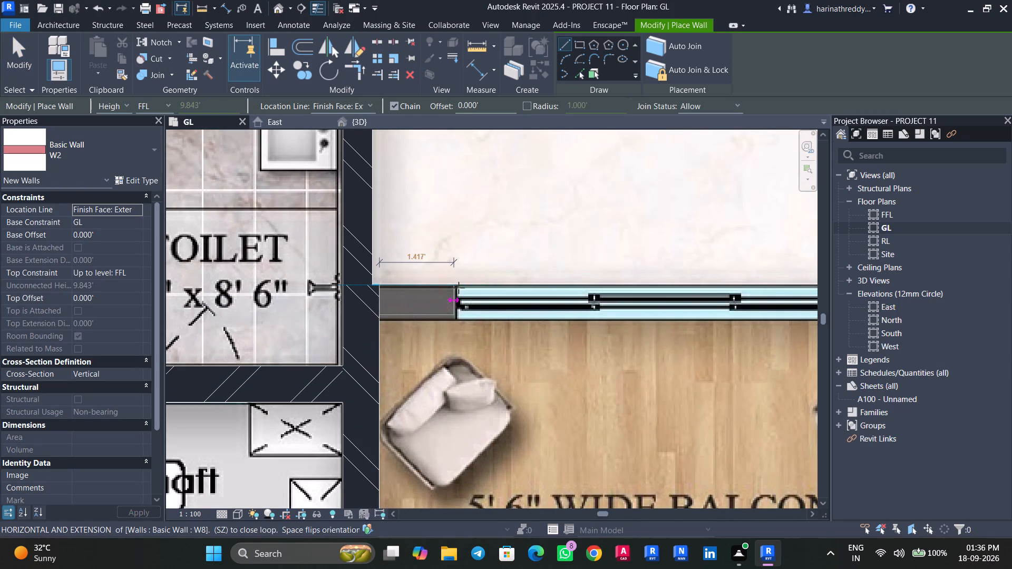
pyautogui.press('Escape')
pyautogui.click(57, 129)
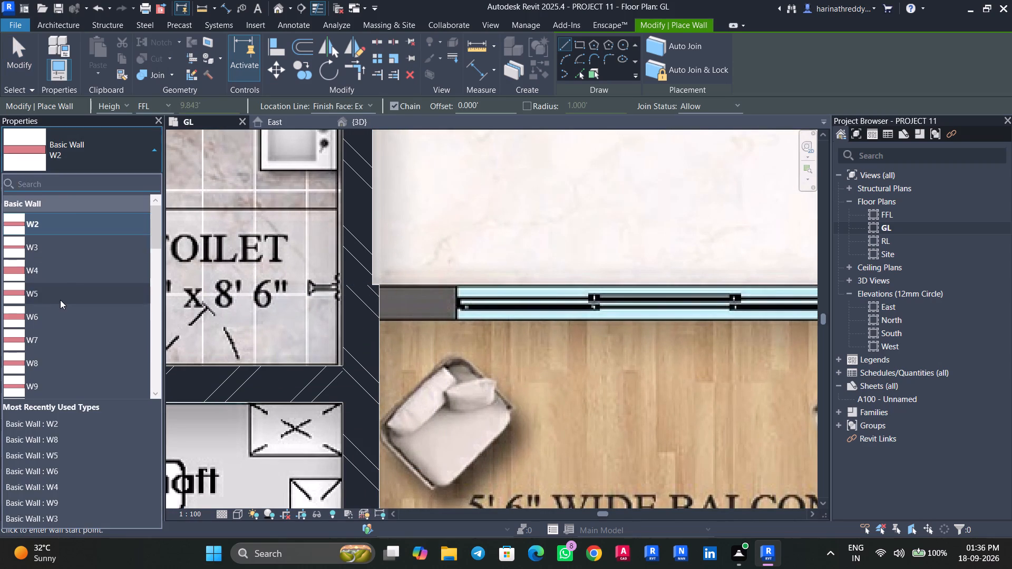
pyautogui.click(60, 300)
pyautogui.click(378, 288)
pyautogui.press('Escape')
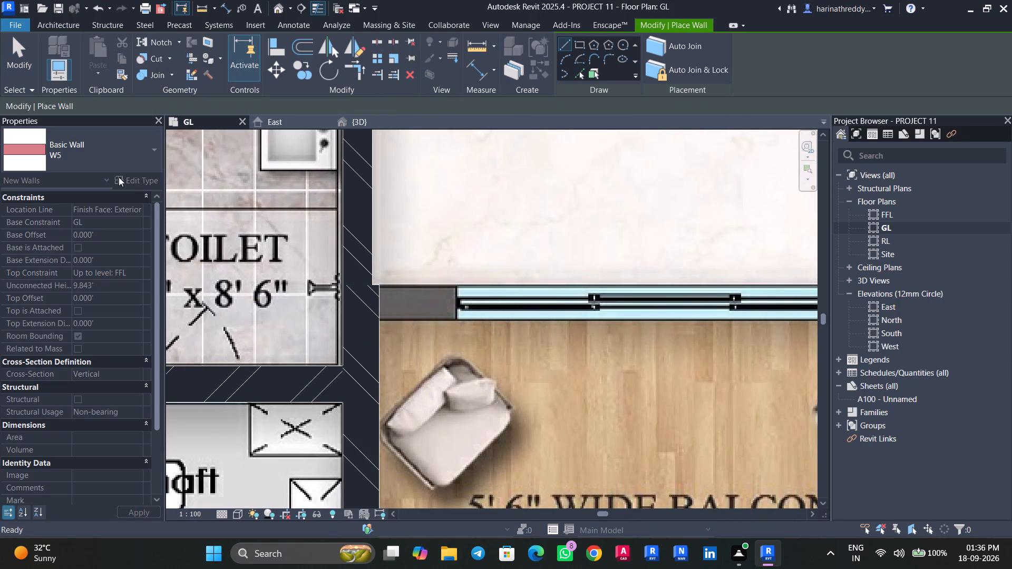
# Draw a W8 wall over the balcony's dining-side wall and sliding door, from M.Toilet's wall to the kitchen-side wall stub.
pyautogui.click(67, 133)
pyautogui.click(61, 284)
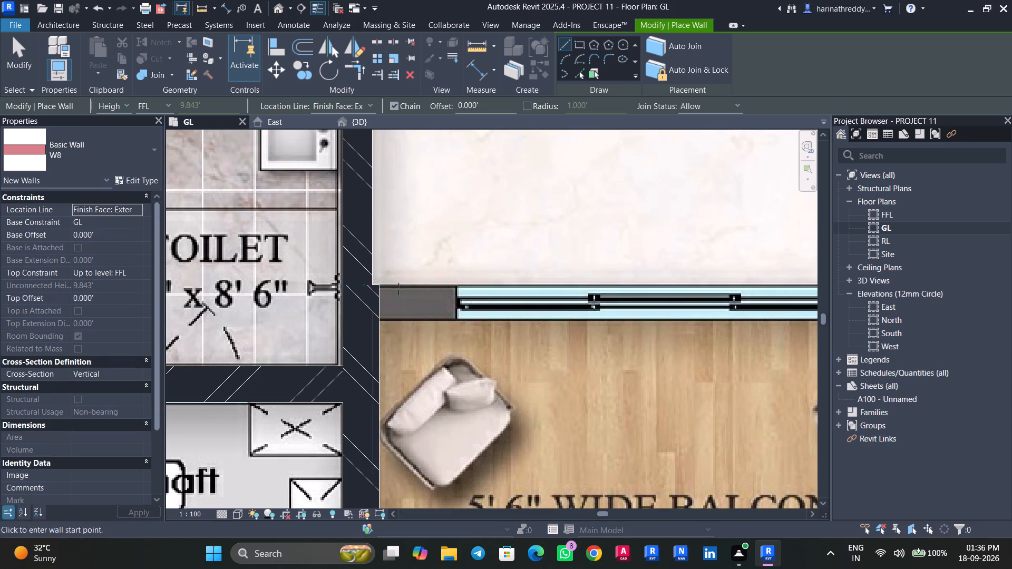
pyautogui.click(375, 284)
pyautogui.press('Escape')
pyautogui.click(379, 284)
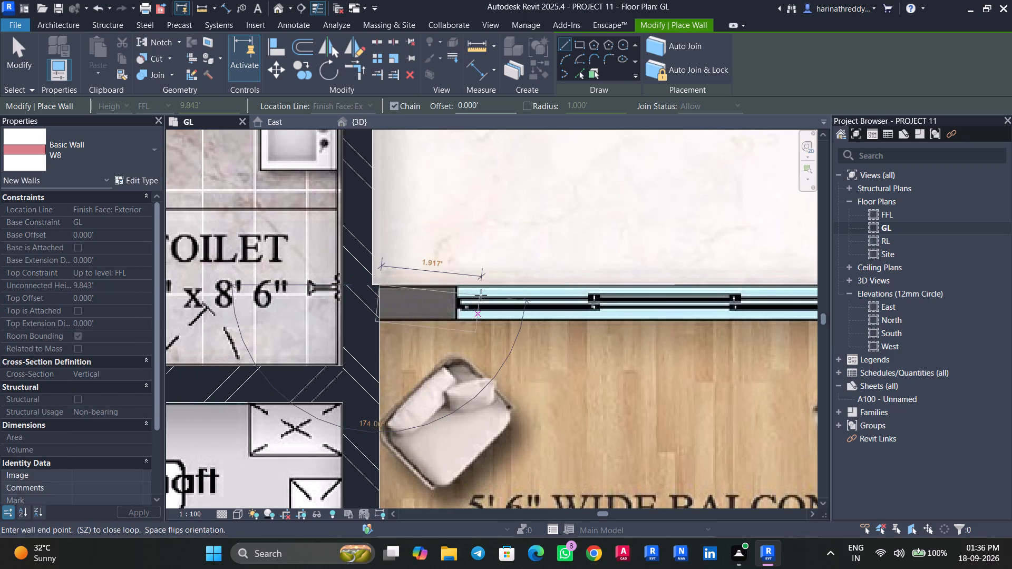
pyautogui.moveTo(504, 281); pyautogui.dragTo(325, 259, button='middle')
pyautogui.moveTo(584, 261); pyautogui.dragTo(537, 261, button='middle')
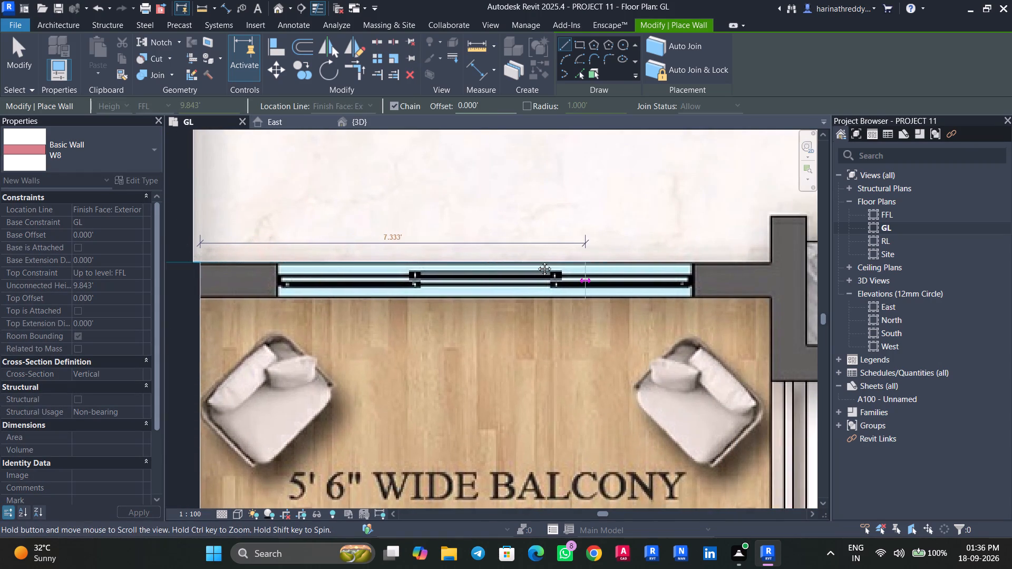
pyautogui.moveTo(537, 261); pyautogui.dragTo(381, 251, button='middle')
pyautogui.scroll(6, 569, 252)
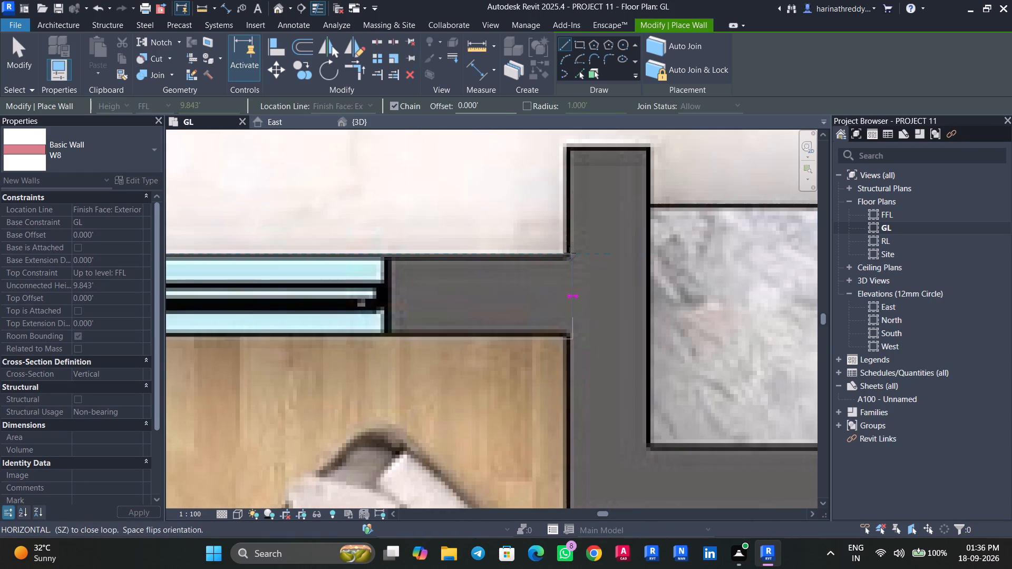
pyautogui.click(567, 256)
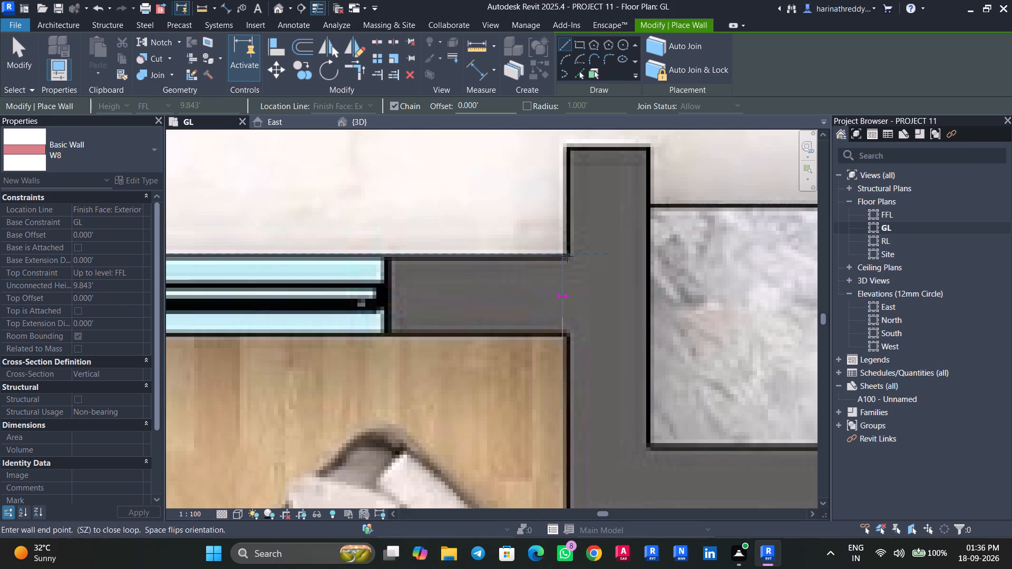
pyautogui.press('Escape')
# Draw a W8 wall about 3.2 ft long between balcony and kitchen, from the stub's top to the kitchen's outer wall line.
pyautogui.click(568, 147)
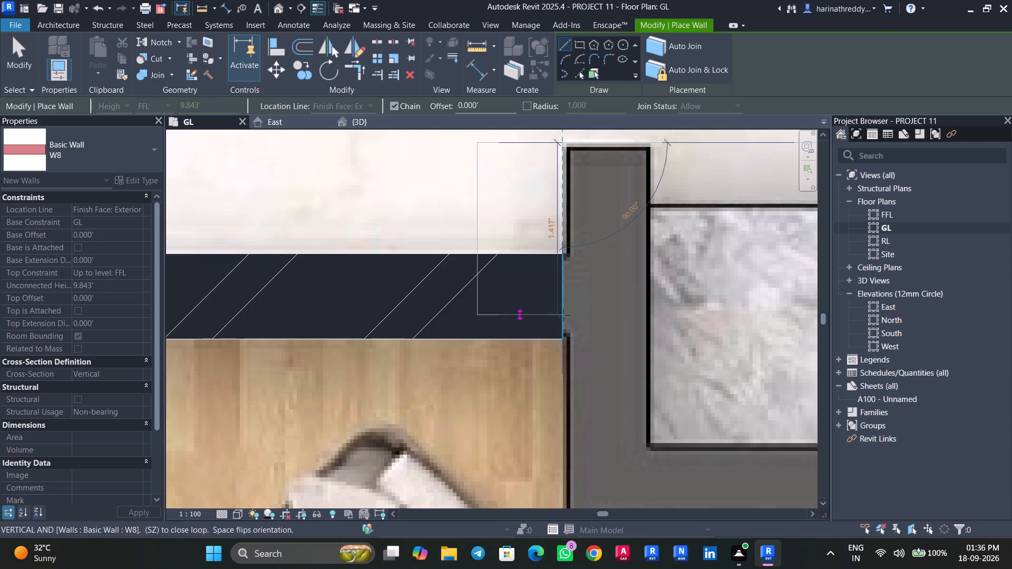
pyautogui.press('space')
pyautogui.moveTo(567, 352); pyautogui.dragTo(537, 170, button='middle')
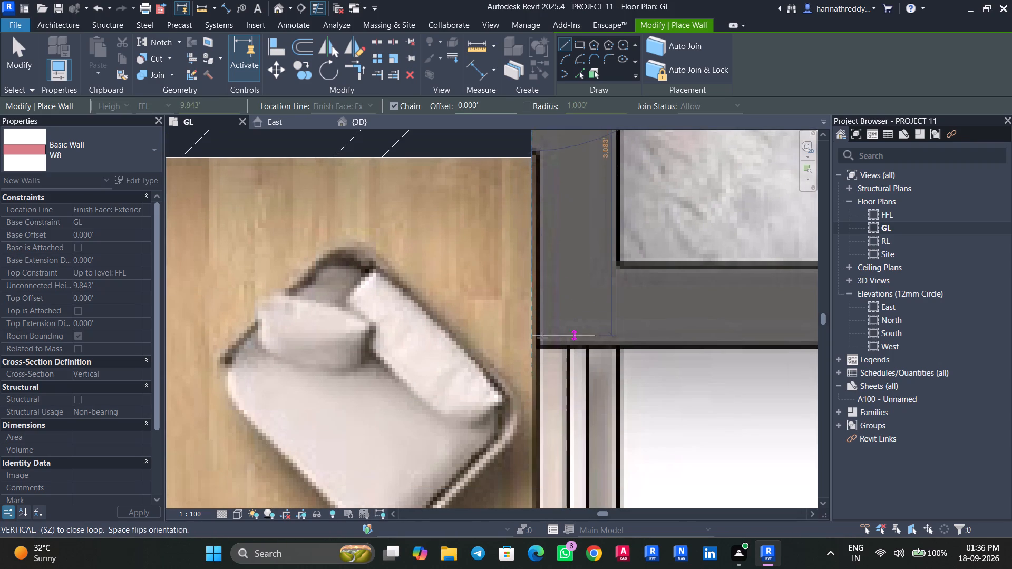
pyautogui.click(539, 346)
pyautogui.press('Escape')
pyautogui.press('Escape')
pyautogui.moveTo(551, 233); pyautogui.dragTo(553, 417, button='middle')
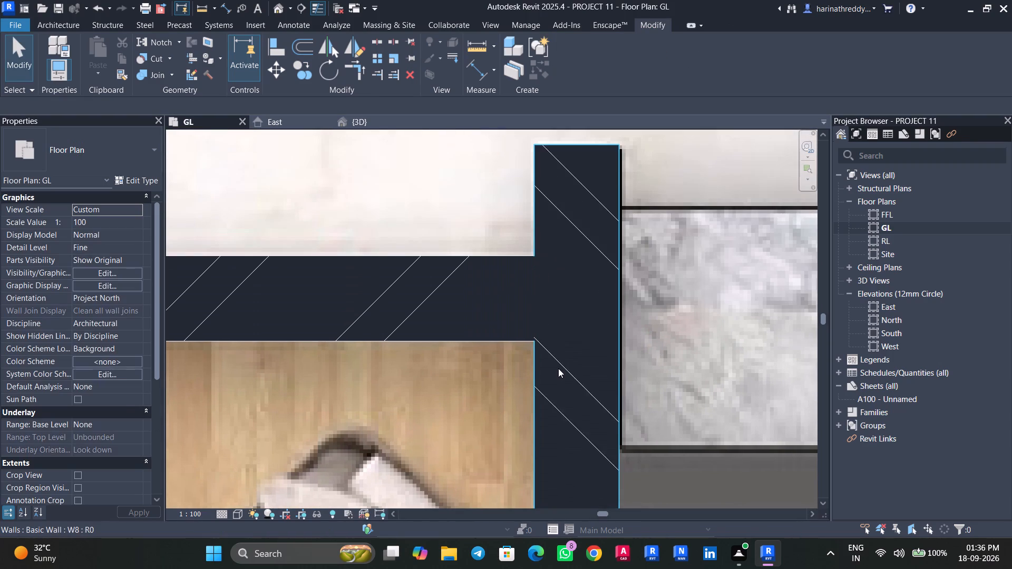
# Nudge the wall between the balcony and kitchen slightly toward the kitchen to match the plan image.
pyautogui.click(558, 368)
pyautogui.press('Right')
pyautogui.scroll(-2, 558, 368)
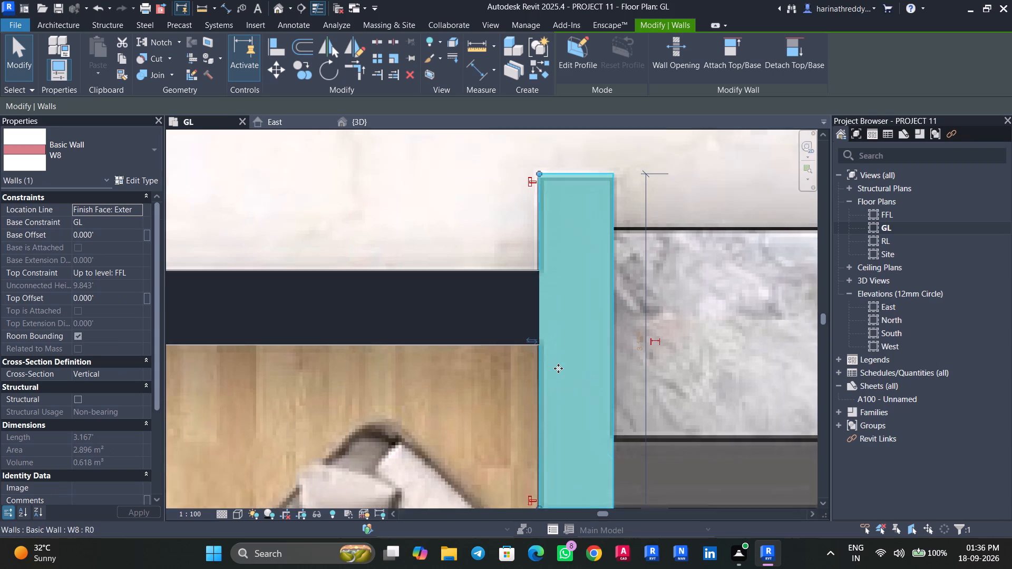
pyautogui.scroll(-2, 558, 368)
pyautogui.moveTo(554, 365); pyautogui.dragTo(548, 355, button='middle')
pyautogui.moveTo(539, 313); pyautogui.dragTo(528, 270, button='middle')
pyautogui.press('Escape')
pyautogui.press('Escape')
# Draw a W8 wall about 15.35 ft long along the kitchen and utility's outer wall line, from the balcony-side wall to the utility's outer corner.
pyautogui.click(539, 325)
pyautogui.press('c')
pyautogui.press('s')
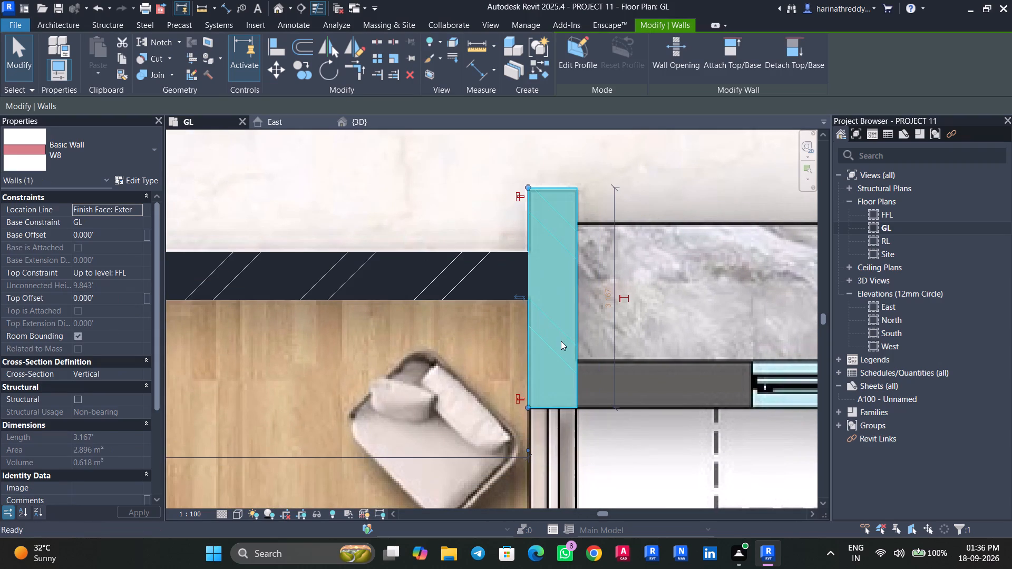
pyautogui.moveTo(592, 397); pyautogui.dragTo(526, 349, button='middle')
pyautogui.click(507, 357)
pyautogui.press('space')
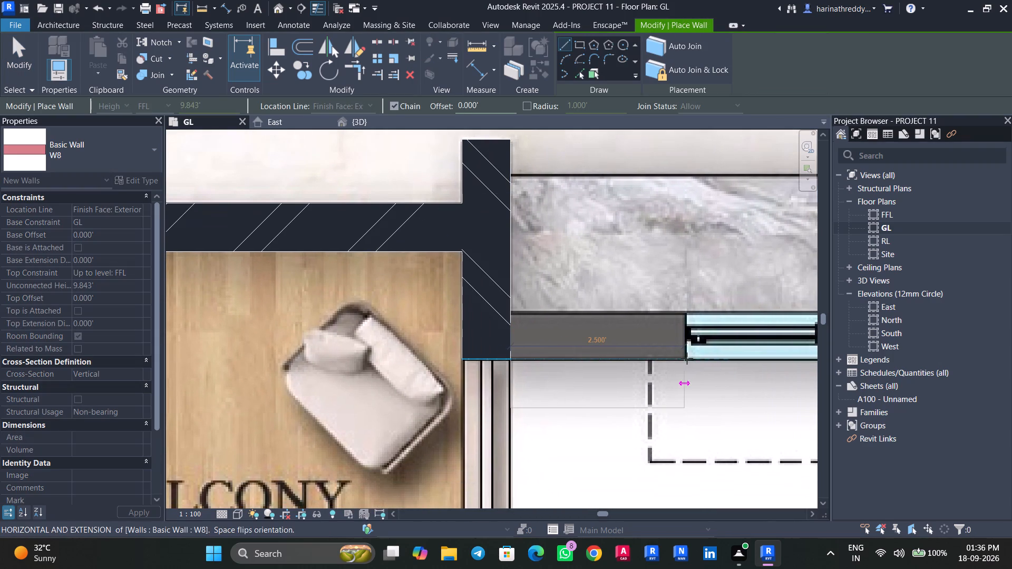
pyautogui.moveTo(687, 358); pyautogui.dragTo(316, 330, button='middle')
pyautogui.moveTo(595, 344); pyautogui.dragTo(351, 332, button='middle')
pyautogui.moveTo(581, 305); pyautogui.dragTo(390, 315, button='middle')
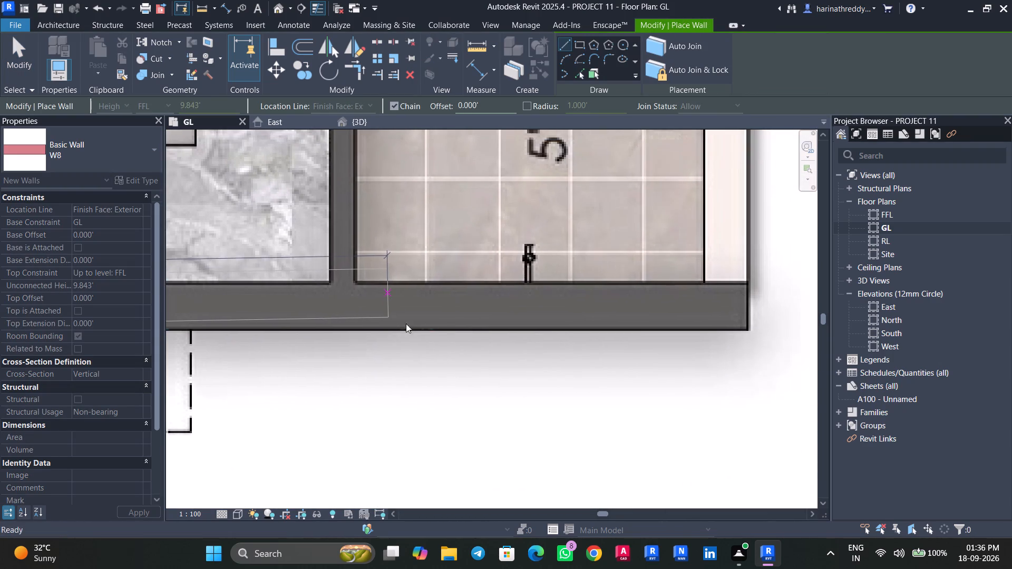
pyautogui.click(748, 329)
pyautogui.press('Escape')
pyautogui.press('Escape')
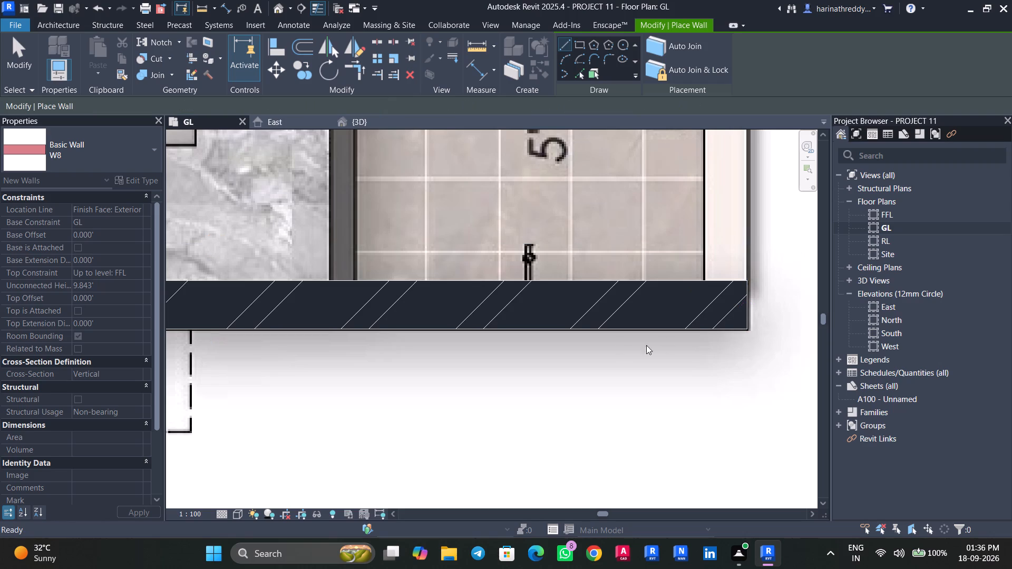
pyautogui.press('Escape')
pyautogui.press('Escape')
# Nudge the kitchen and utility's outer wall slightly downward to match the wall line on the plan image.
pyautogui.click(617, 323)
pyautogui.scroll(-6, 617, 323)
pyautogui.press('Down')
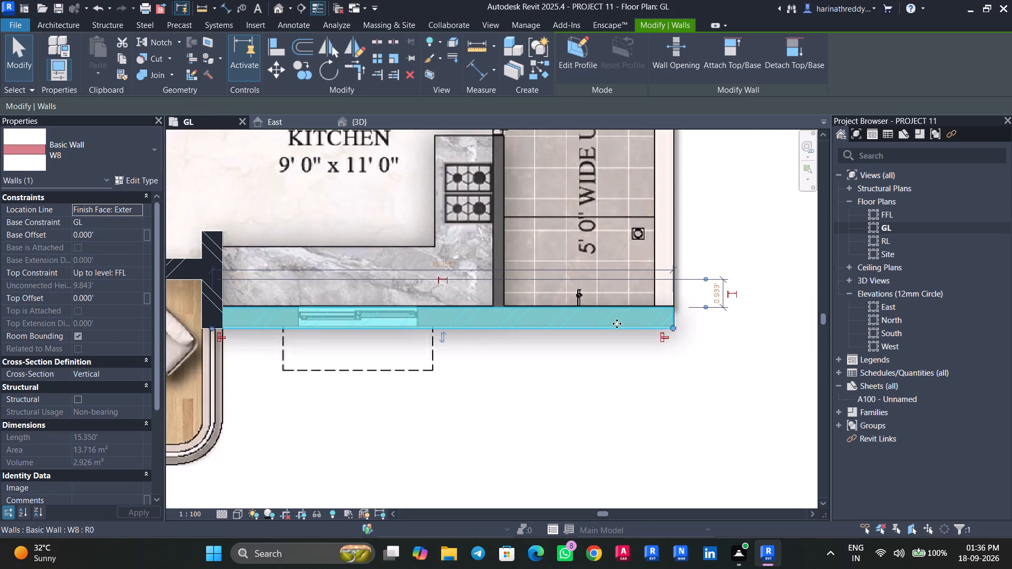
pyautogui.press('Up')
pyautogui.scroll(5, 617, 323)
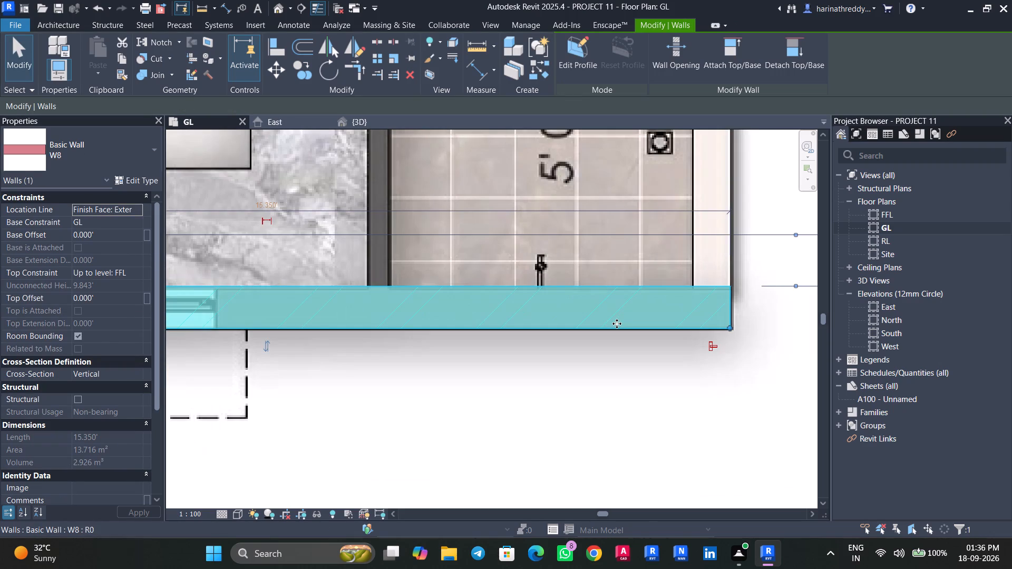
pyautogui.press('Down')
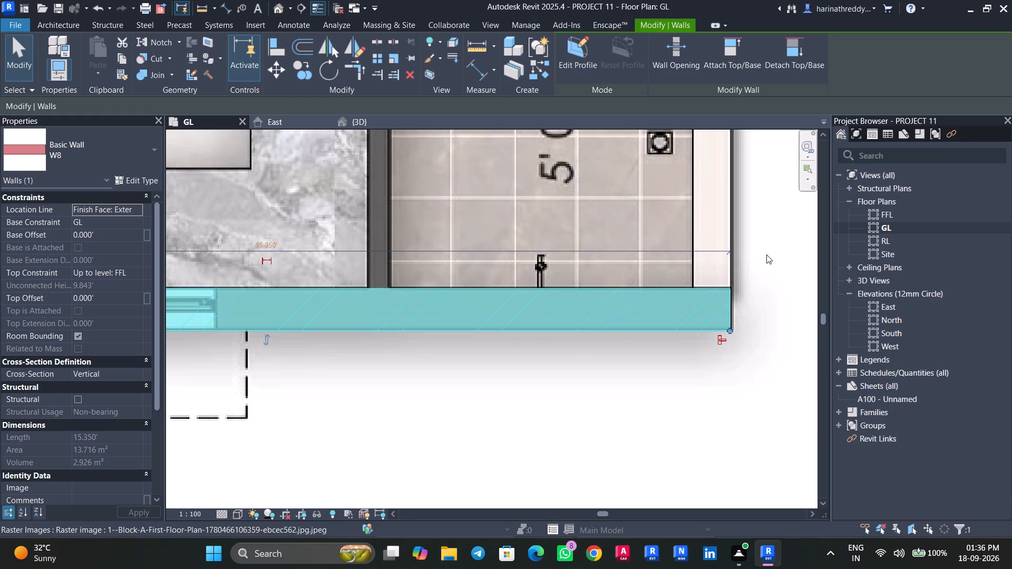
pyautogui.scroll(-4, 587, 345)
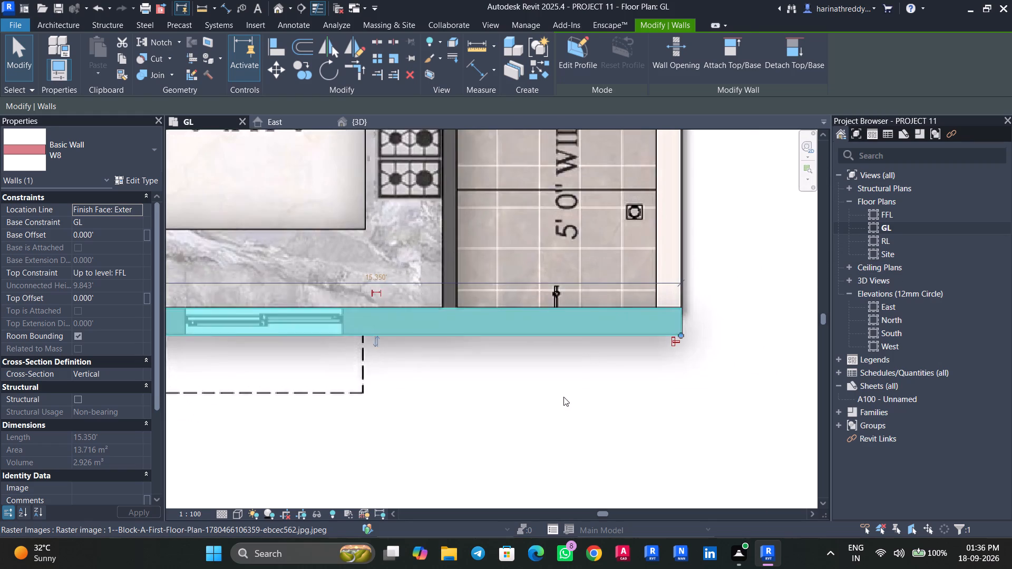
# Review the modelled walls against the plan image around the kitchen, dining area and the rest of the 3BHK flat.
pyautogui.click(563, 397)
pyautogui.scroll(-7, 562, 397)
pyautogui.scroll(2, 551, 280)
pyautogui.moveTo(558, 308); pyautogui.dragTo(570, 361, button='middle')
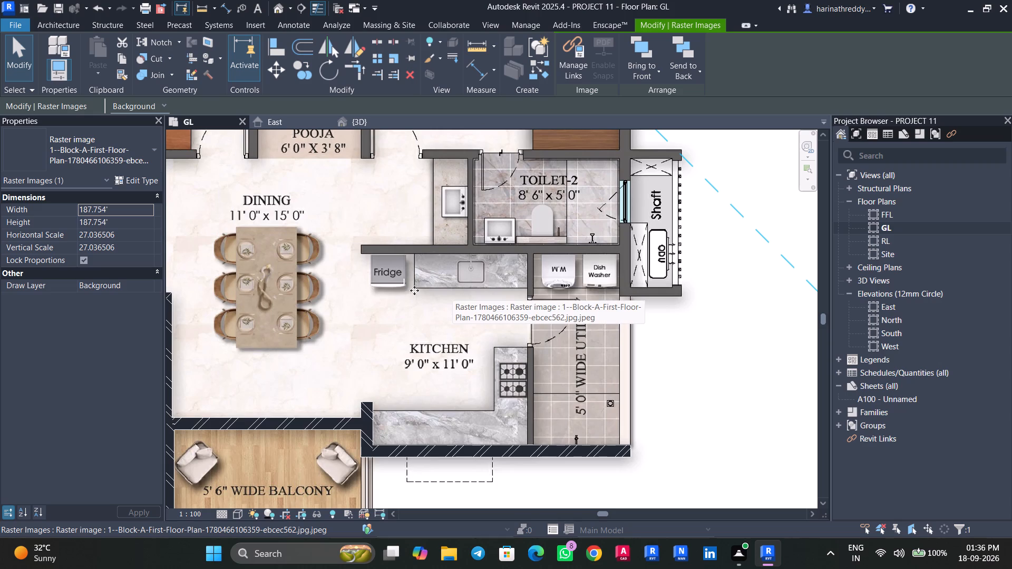
pyautogui.scroll(-3, 418, 311)
pyautogui.scroll(4, 337, 360)
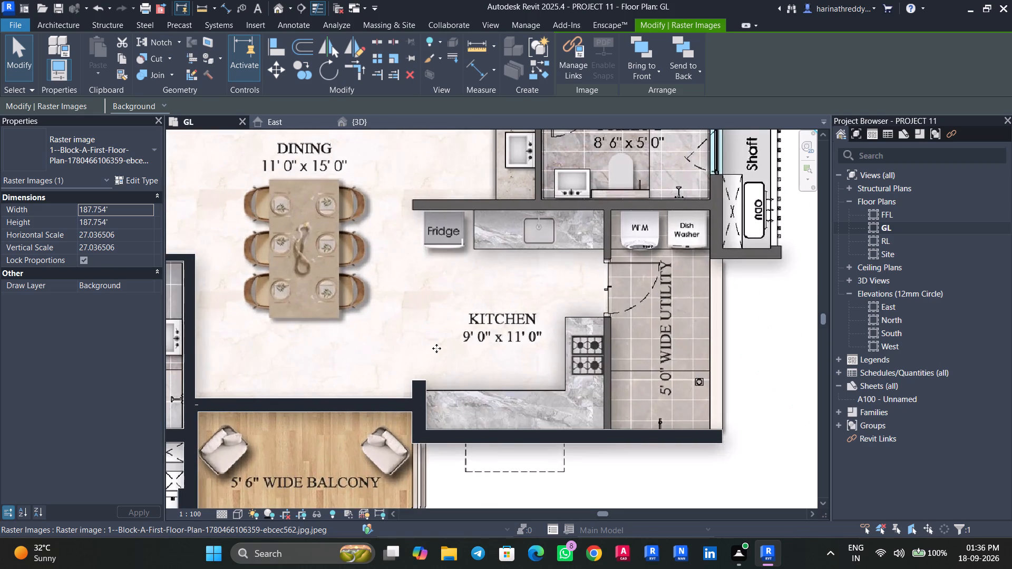
pyautogui.scroll(-1, 491, 339)
pyautogui.moveTo(499, 348); pyautogui.dragTo(732, 435, button='middle')
pyautogui.scroll(-4, 578, 357)
pyautogui.moveTo(549, 391); pyautogui.dragTo(514, 430, button='middle')
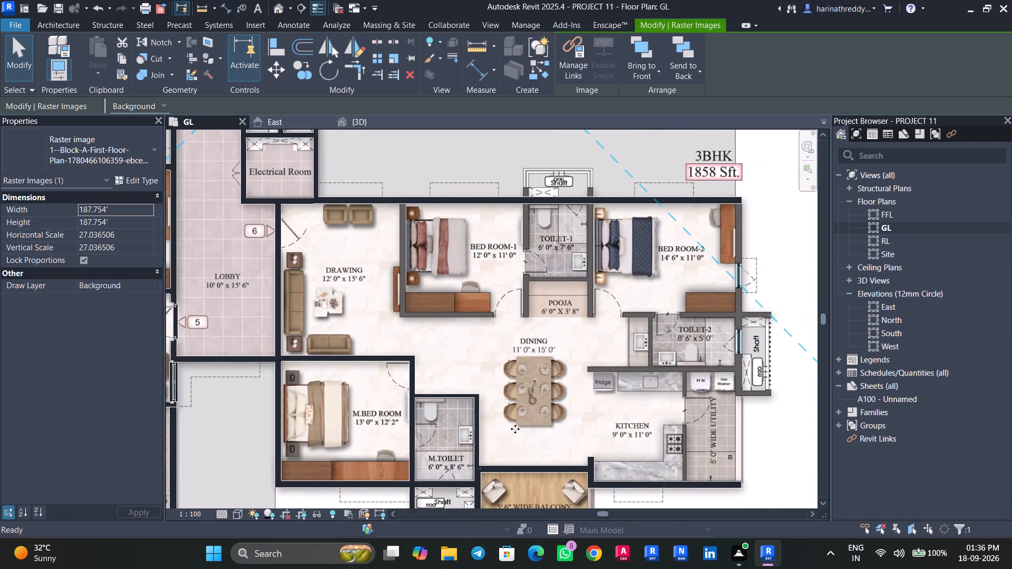
pyautogui.scroll(-7, 519, 400)
pyautogui.scroll(7, 425, 342)
pyautogui.scroll(-5, 415, 337)
pyautogui.scroll(3, 415, 337)
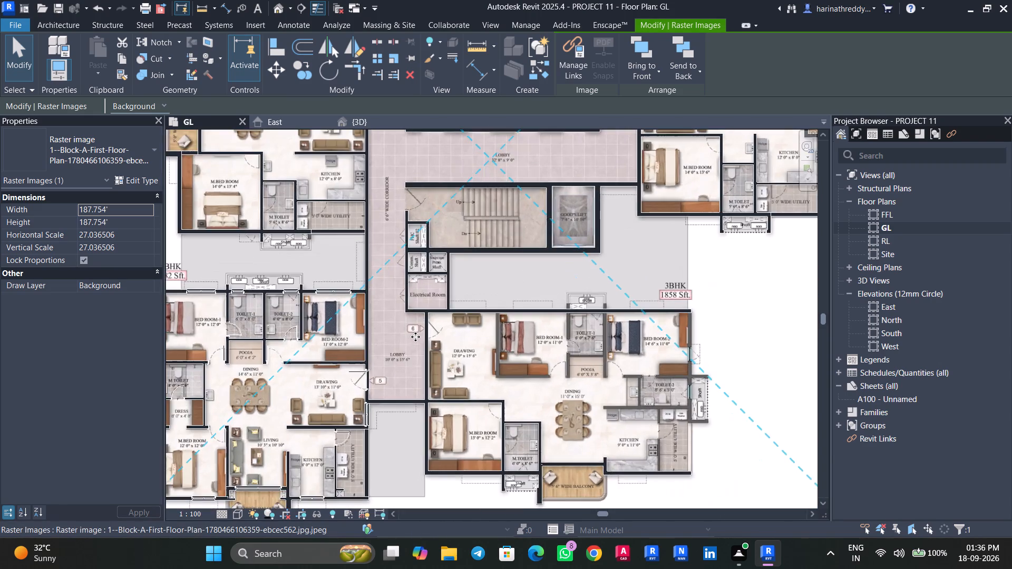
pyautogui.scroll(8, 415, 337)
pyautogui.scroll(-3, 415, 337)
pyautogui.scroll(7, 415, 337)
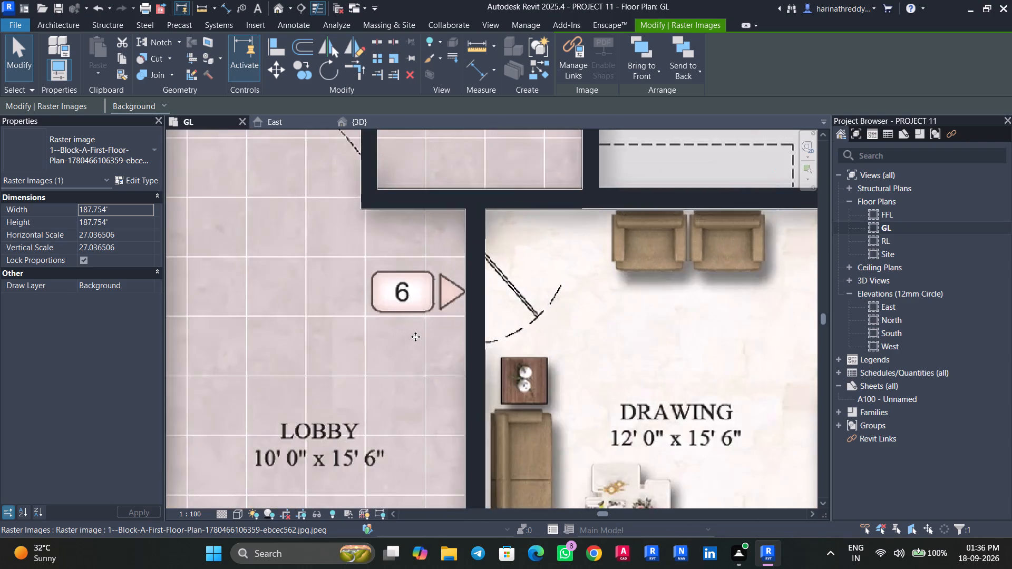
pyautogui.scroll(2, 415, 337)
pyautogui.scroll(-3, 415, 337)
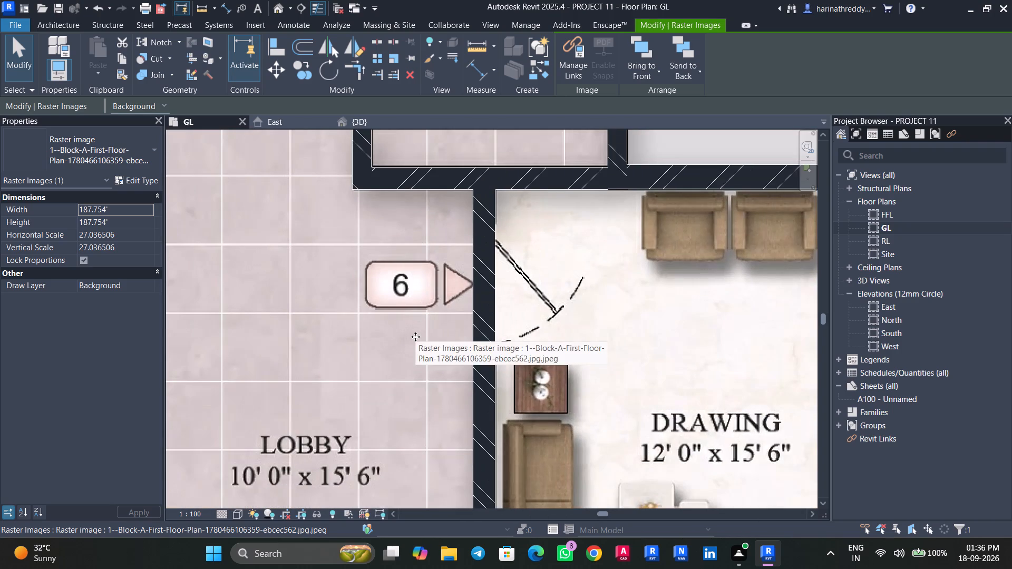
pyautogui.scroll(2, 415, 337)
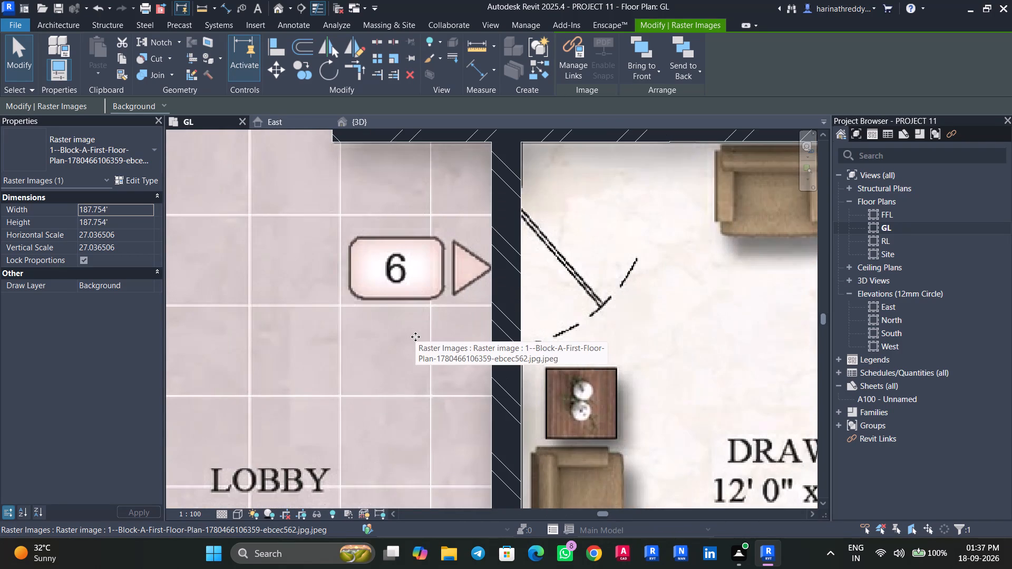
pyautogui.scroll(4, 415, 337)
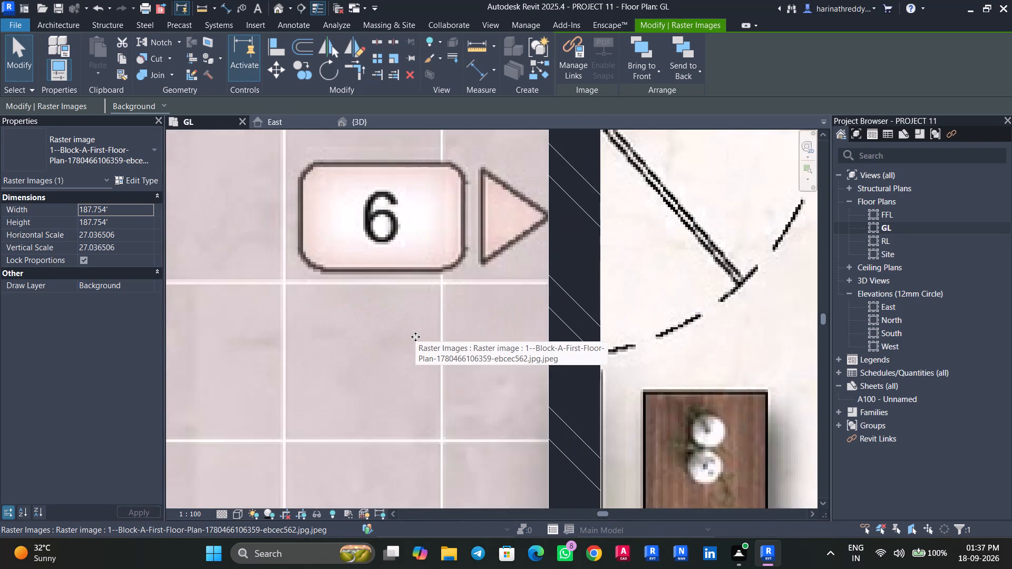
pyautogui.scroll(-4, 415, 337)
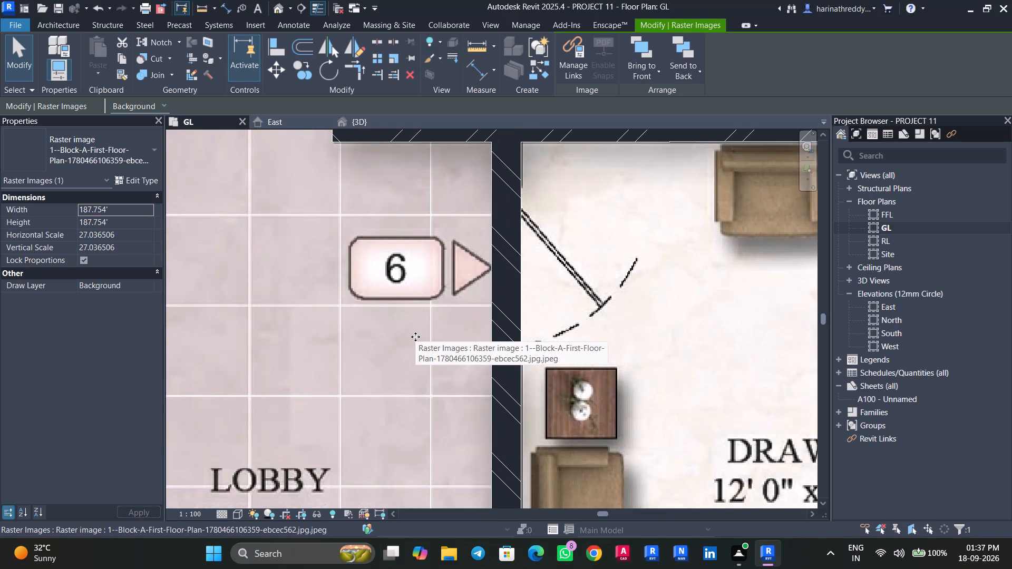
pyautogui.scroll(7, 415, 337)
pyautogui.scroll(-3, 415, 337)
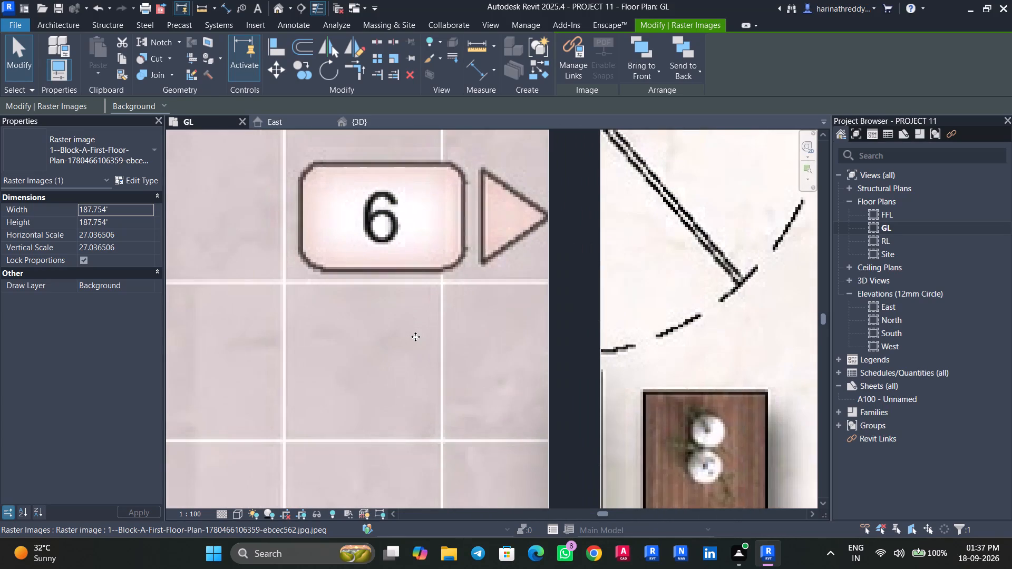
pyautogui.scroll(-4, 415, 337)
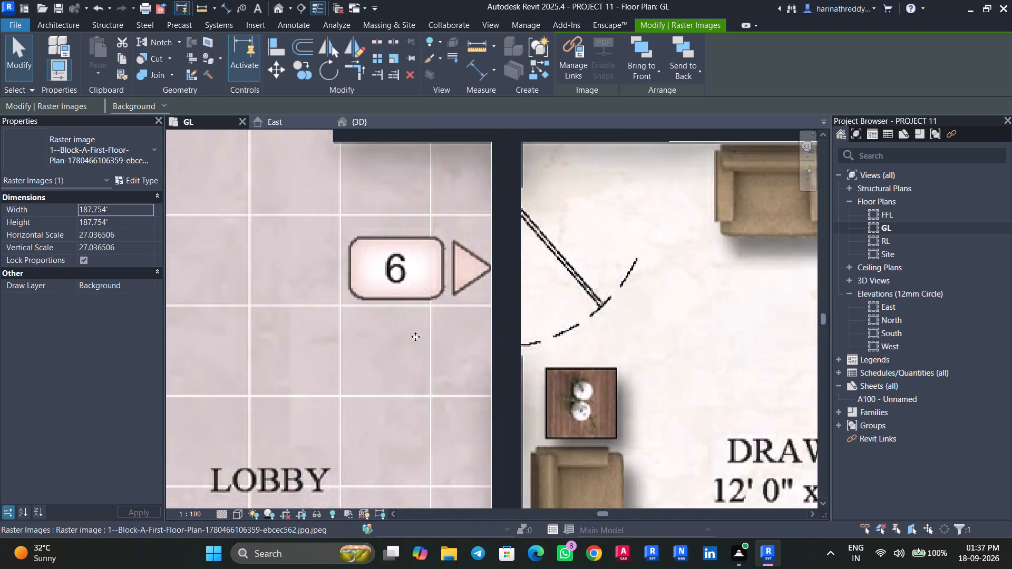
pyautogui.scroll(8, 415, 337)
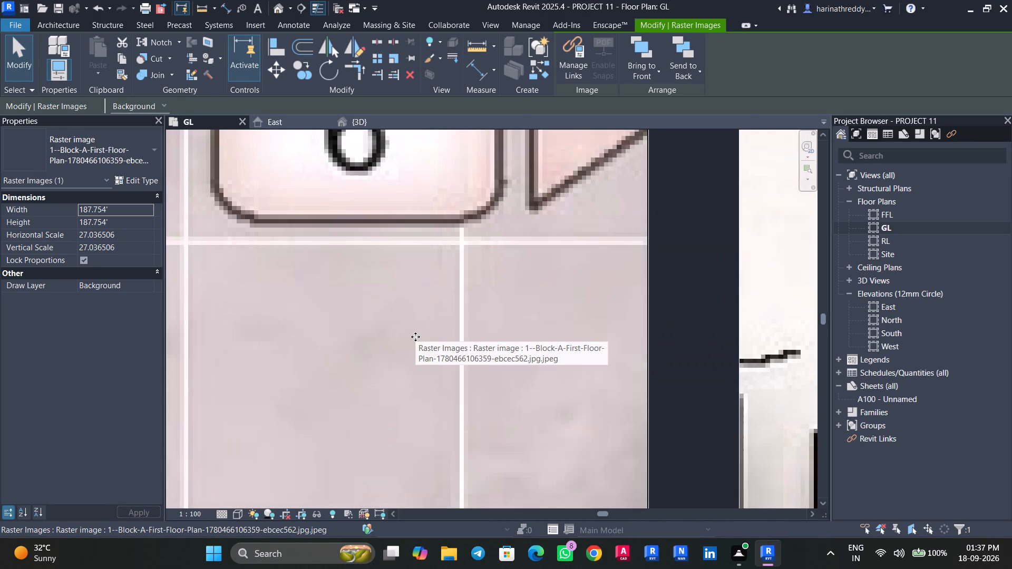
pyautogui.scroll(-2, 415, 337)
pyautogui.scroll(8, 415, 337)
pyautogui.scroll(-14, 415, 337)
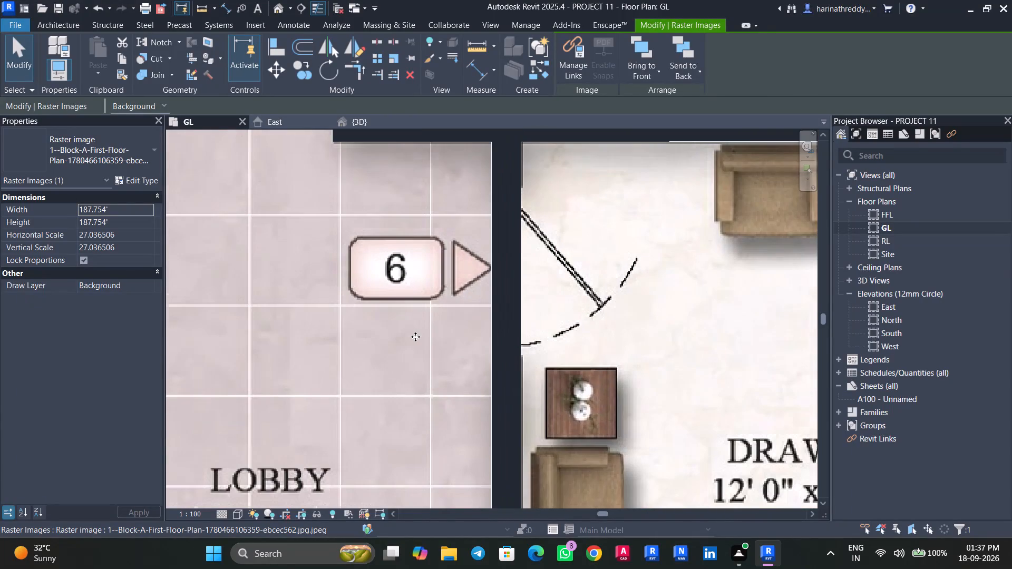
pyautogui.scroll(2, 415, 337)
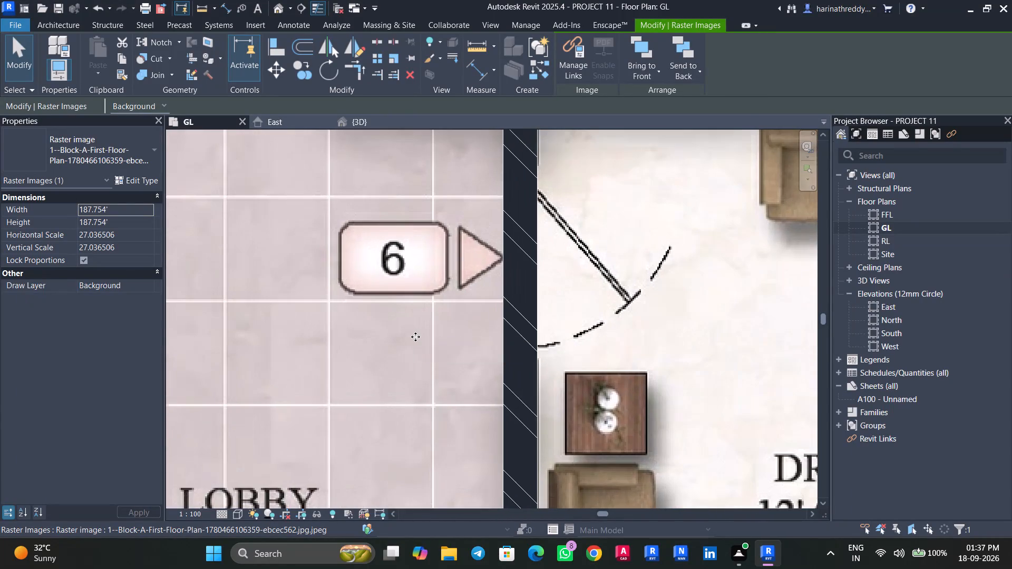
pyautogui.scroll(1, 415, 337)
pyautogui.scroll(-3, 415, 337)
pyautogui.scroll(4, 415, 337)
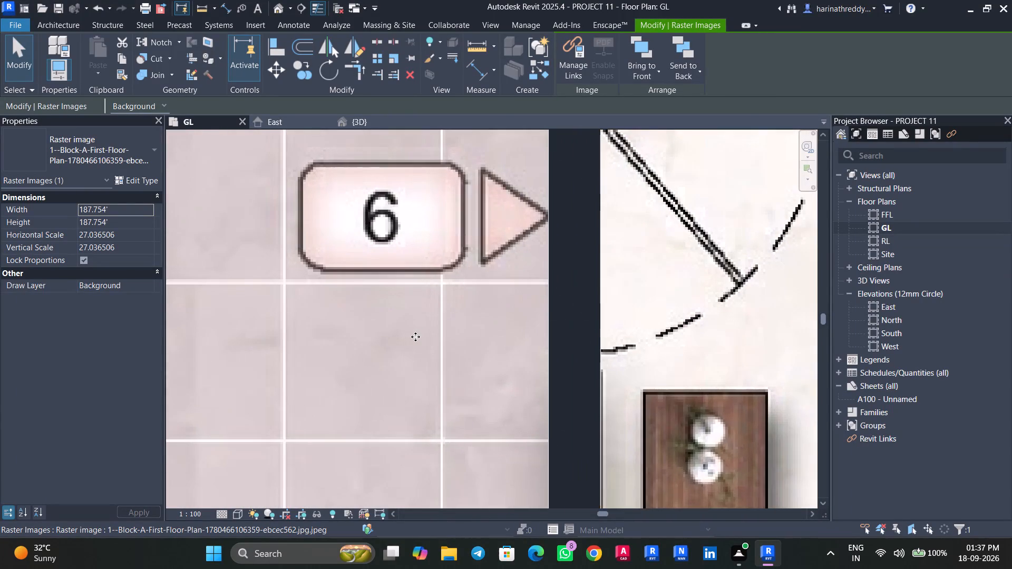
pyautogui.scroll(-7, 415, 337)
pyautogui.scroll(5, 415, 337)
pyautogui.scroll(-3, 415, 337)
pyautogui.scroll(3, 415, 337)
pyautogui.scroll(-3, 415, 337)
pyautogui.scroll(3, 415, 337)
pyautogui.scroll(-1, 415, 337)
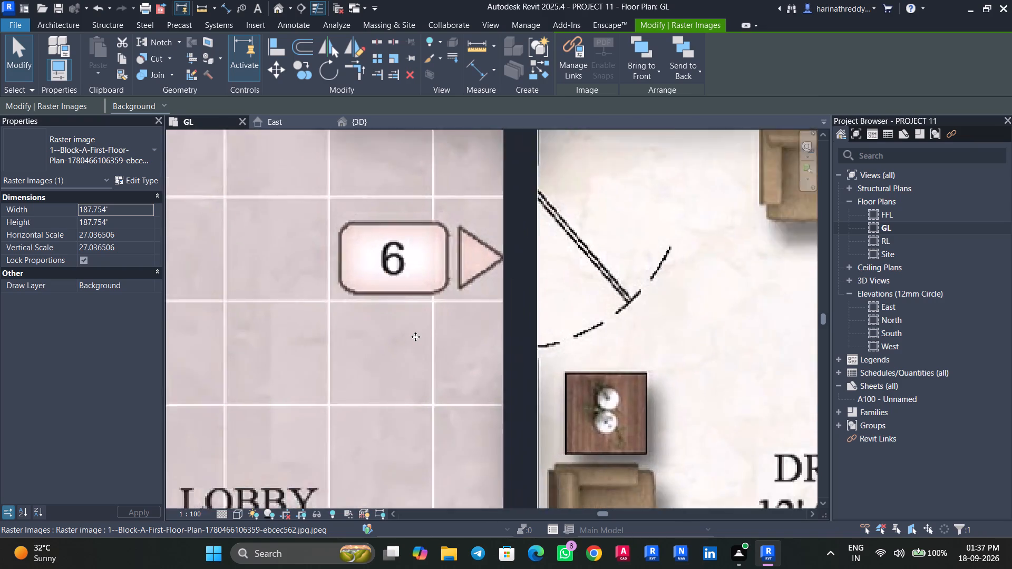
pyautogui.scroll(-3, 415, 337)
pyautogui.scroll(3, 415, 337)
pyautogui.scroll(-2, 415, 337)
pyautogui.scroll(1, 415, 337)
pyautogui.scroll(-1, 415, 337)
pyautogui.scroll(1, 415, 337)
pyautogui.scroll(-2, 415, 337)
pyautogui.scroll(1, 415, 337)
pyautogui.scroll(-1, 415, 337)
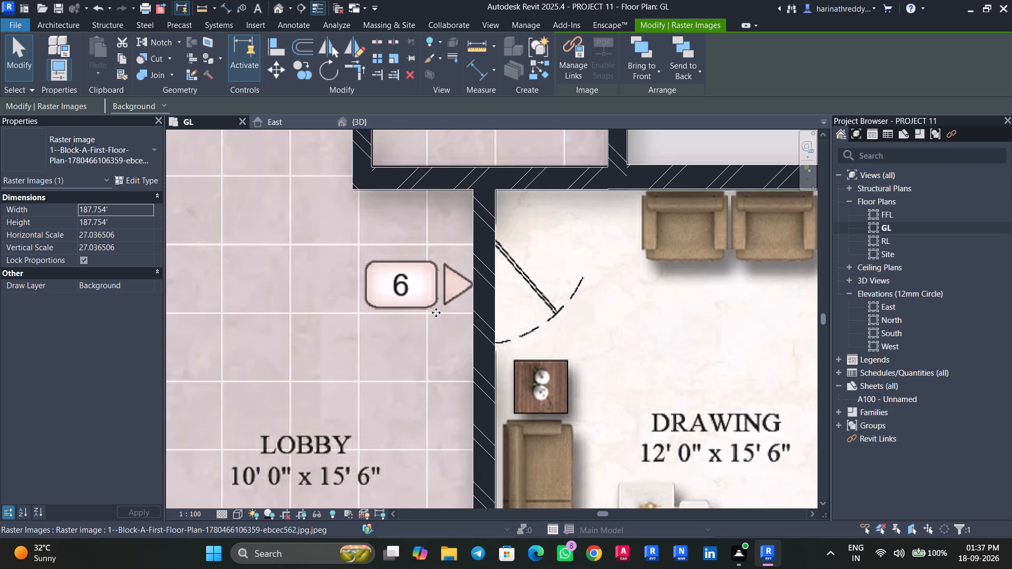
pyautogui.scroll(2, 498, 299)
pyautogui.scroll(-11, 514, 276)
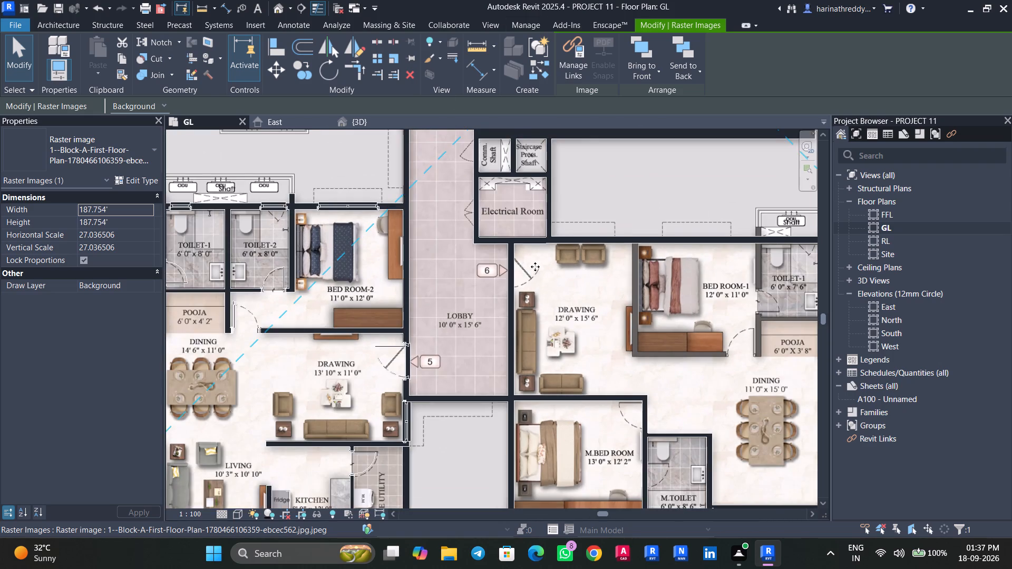
# Draw a W2 wall between the drawing room and Bed Room-1, from the upper outer wall to Bed Room-1's lower corner.
pyautogui.moveTo(533, 266); pyautogui.dragTo(305, 273, button='middle')
pyautogui.press('Escape')
pyautogui.press('Escape')
pyautogui.scroll(4, 423, 254)
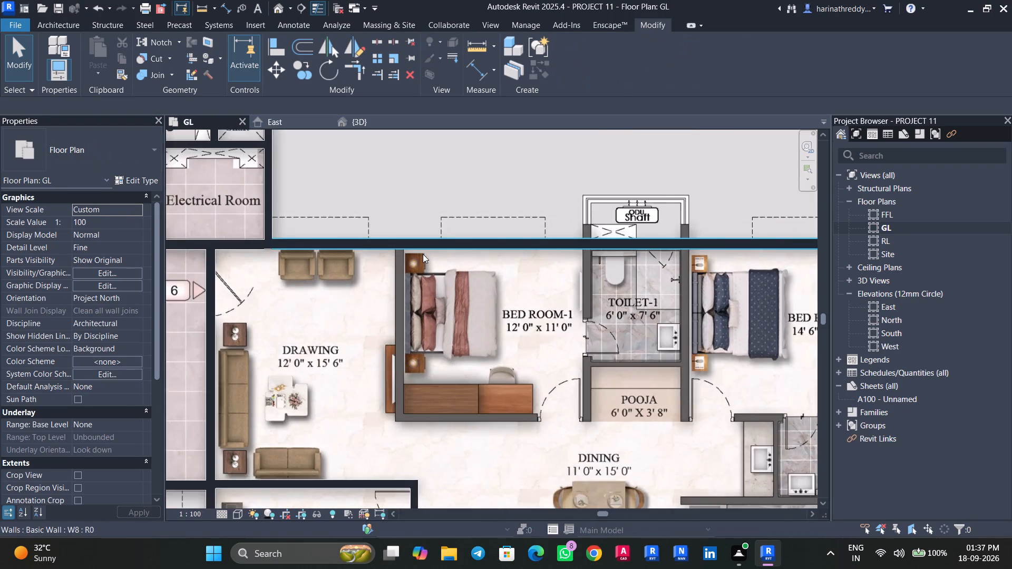
pyautogui.click(419, 244)
pyautogui.scroll(7, 402, 272)
pyautogui.press('Escape')
pyautogui.write('WA')
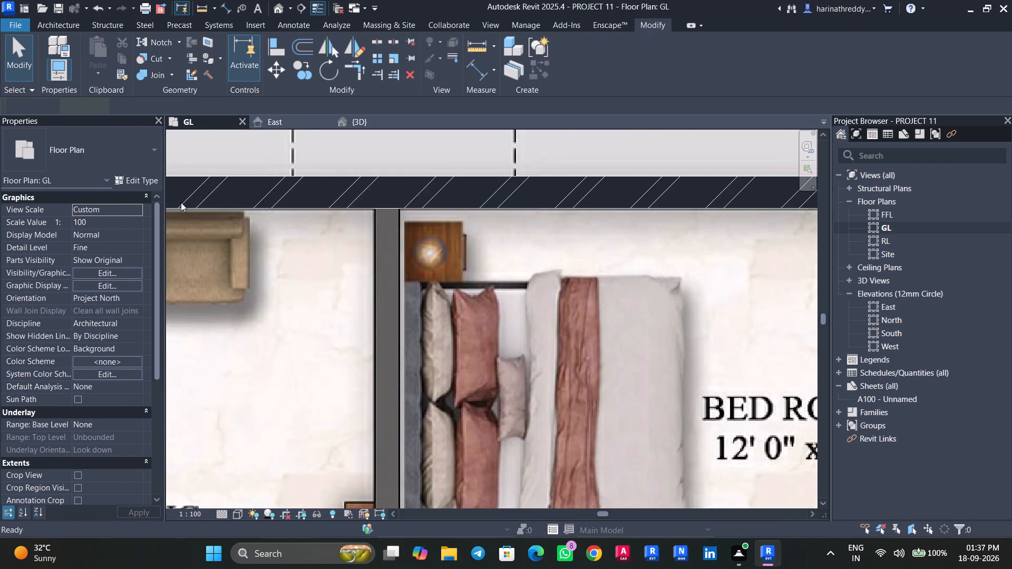
pyautogui.click(126, 166)
pyautogui.scroll(5, 29, 264)
pyautogui.click(51, 229)
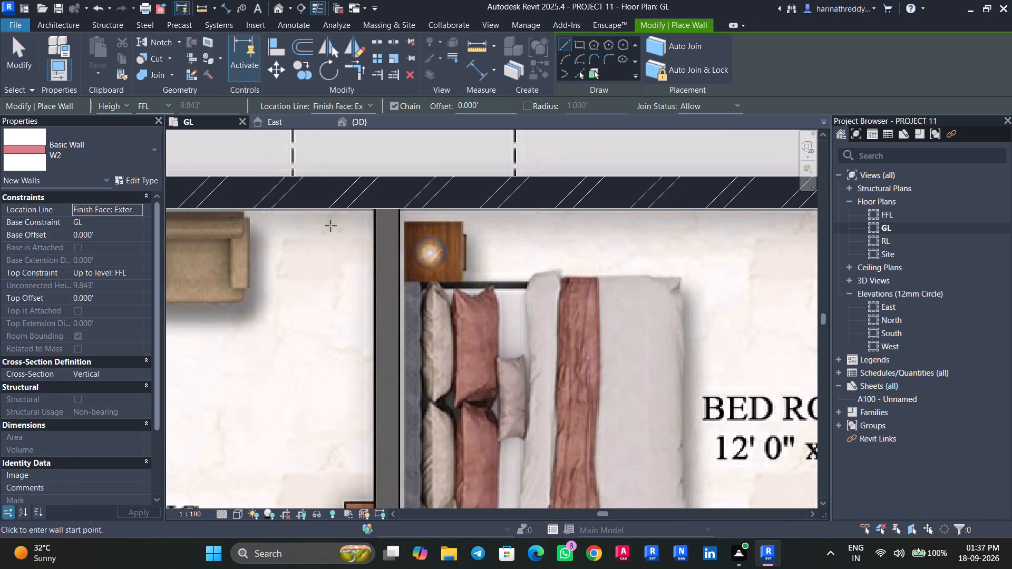
pyautogui.scroll(3, 364, 218)
pyautogui.click(407, 207)
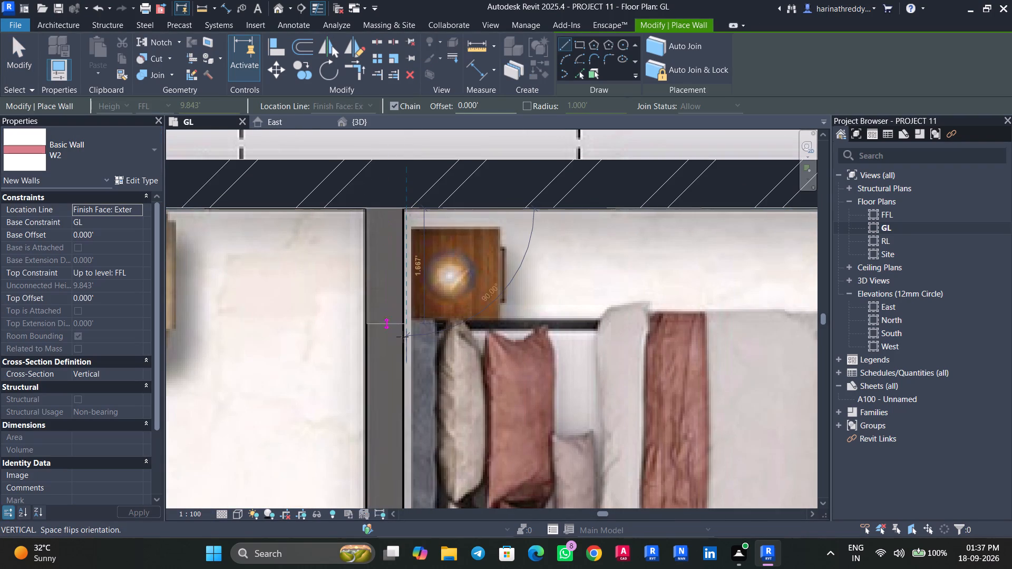
pyautogui.moveTo(402, 340); pyautogui.dragTo(405, 58, button='middle')
pyautogui.moveTo(416, 279); pyautogui.dragTo(438, 85, button='middle')
pyautogui.moveTo(444, 284); pyautogui.dragTo(444, 89, button='middle')
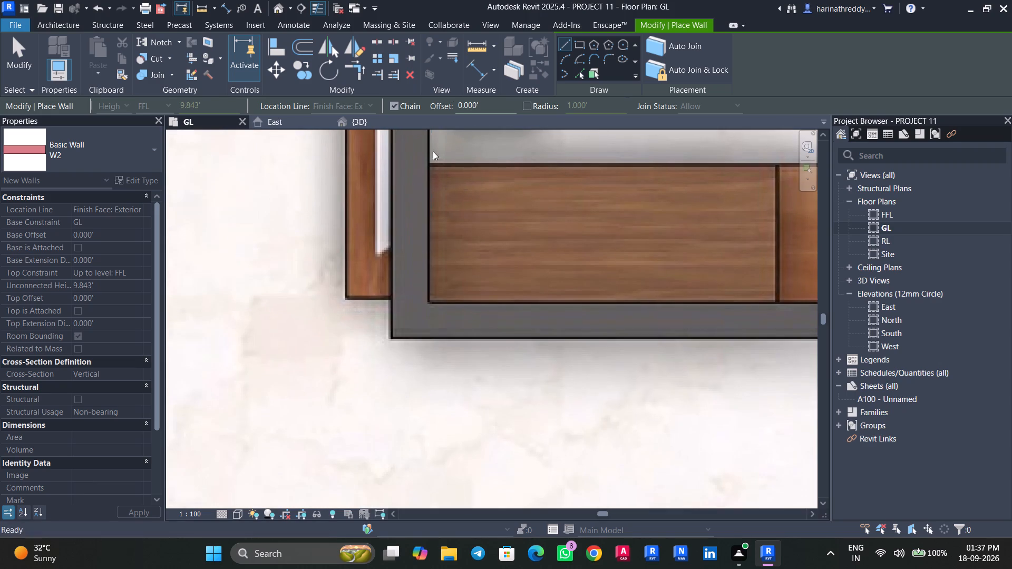
pyautogui.scroll(4, 437, 341)
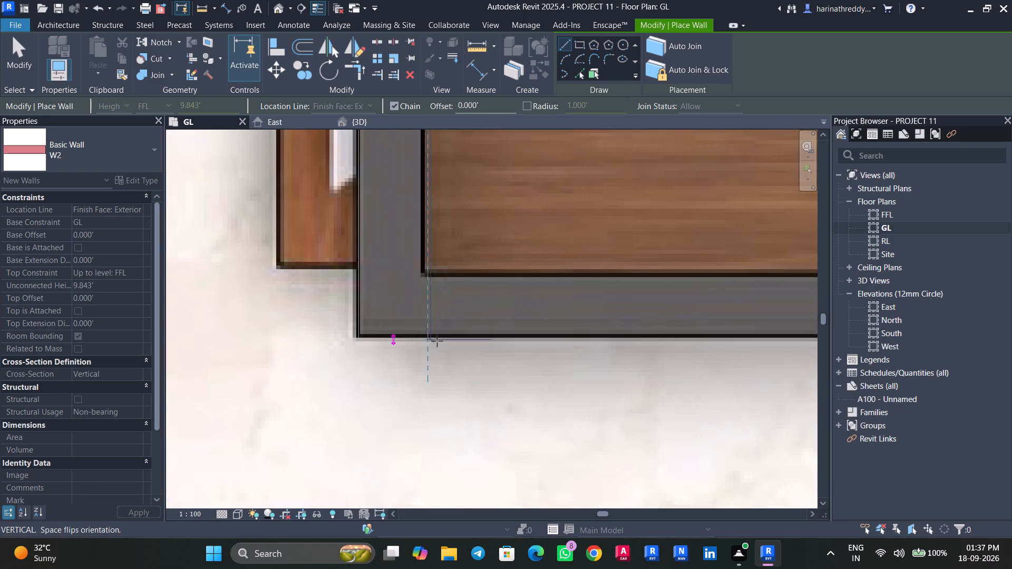
pyautogui.click(435, 341)
pyautogui.press('Escape')
# Draw a W2 wall about 12.87 ft long along Bed Room-1's lower side, from its lower-left corner to the pooja room's wall.
pyautogui.click(427, 273)
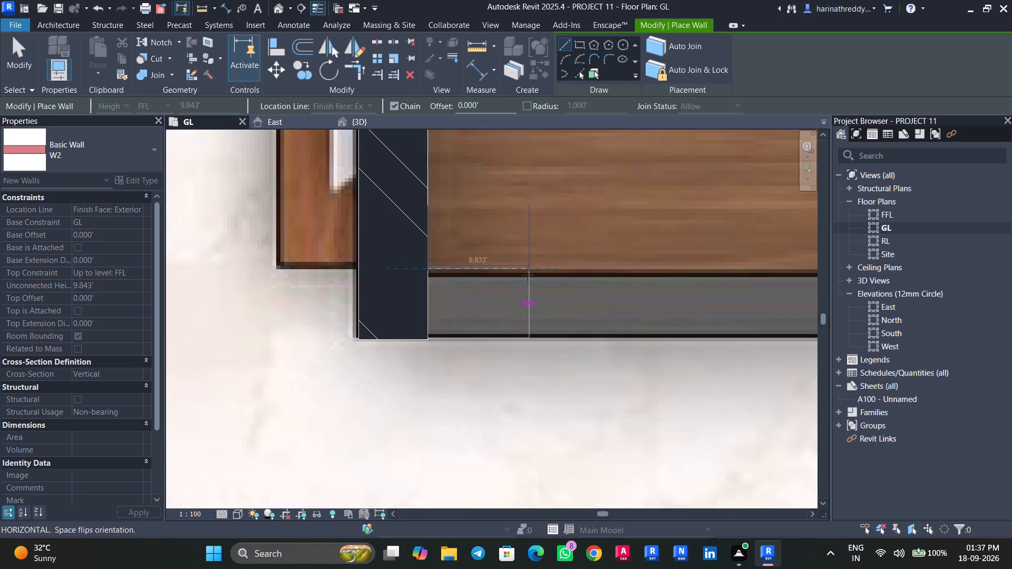
pyautogui.moveTo(528, 275); pyautogui.dragTo(187, 274, button='middle')
pyautogui.moveTo(518, 270); pyautogui.dragTo(230, 211, button='middle')
pyautogui.moveTo(494, 229); pyautogui.dragTo(143, 214, button='middle')
pyautogui.scroll(-8, 526, 204)
pyautogui.moveTo(545, 202); pyautogui.dragTo(413, 212, button='middle')
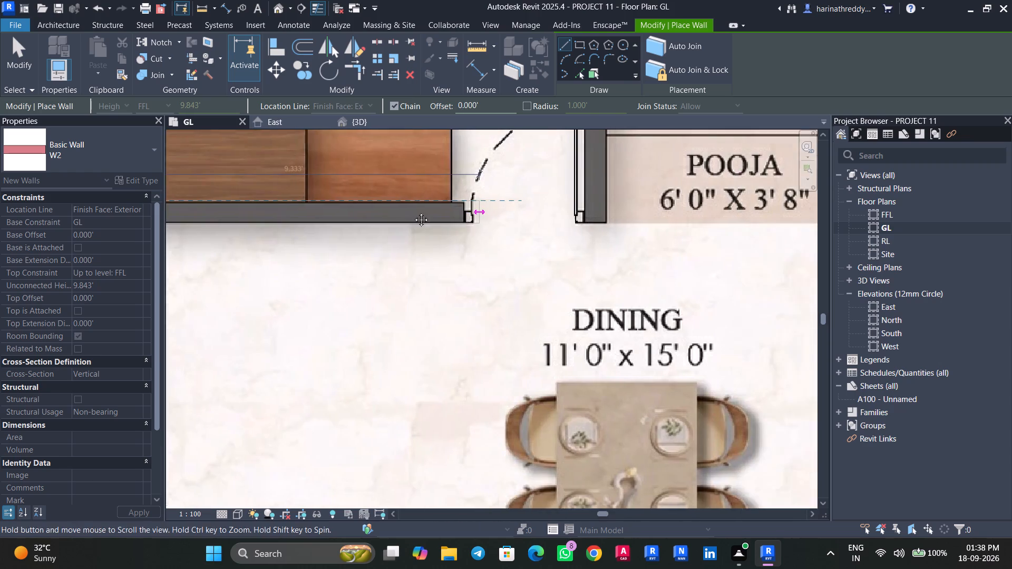
pyautogui.moveTo(413, 212); pyautogui.dragTo(375, 224, button='middle')
pyautogui.scroll(6, 467, 229)
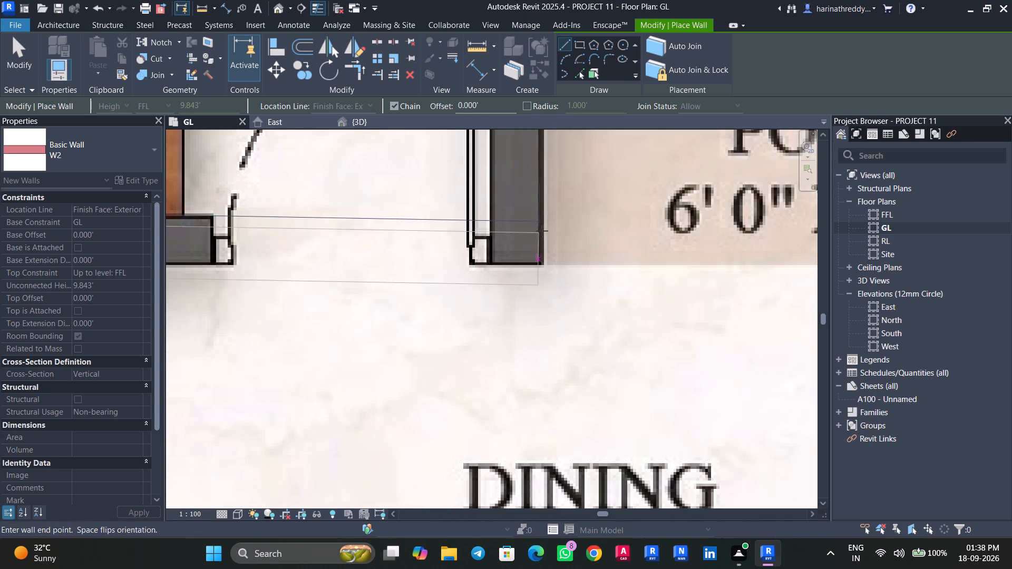
pyautogui.click(543, 225)
pyautogui.press('Escape')
pyautogui.press('Escape')
# Nudge Bed Room-1's lower W2 wall slightly downward to match the wall on the plan image.
pyautogui.click(374, 228)
pyautogui.moveTo(374, 239); pyautogui.dragTo(972, 240, button='middle')
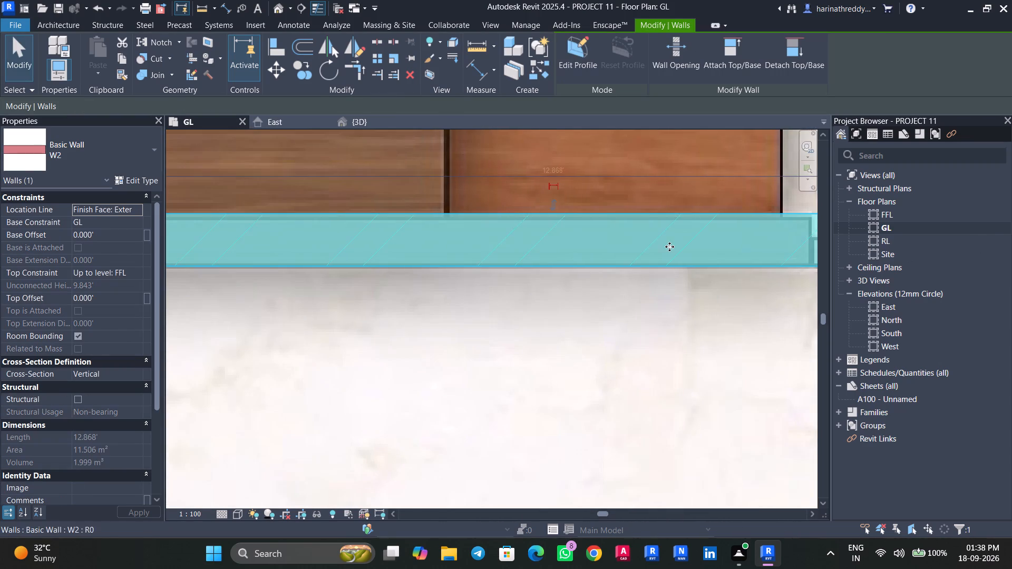
pyautogui.moveTo(669, 247); pyautogui.dragTo(944, 190, button='middle')
pyautogui.press('Down')
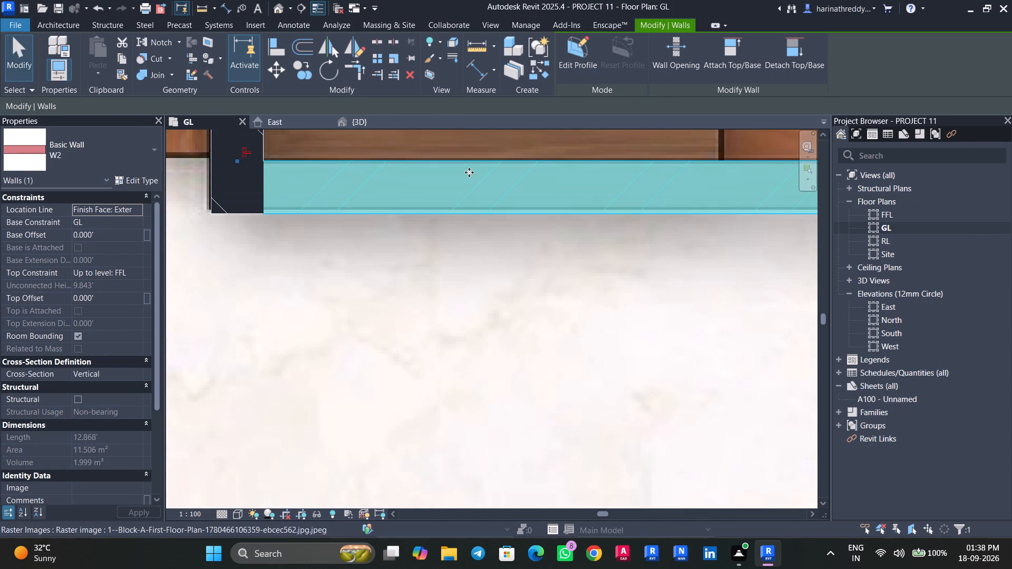
pyautogui.scroll(-3, 470, 191)
pyautogui.moveTo(481, 249); pyautogui.dragTo(483, 430, button='middle')
pyautogui.press('Escape')
# Nudge the W2 wall between the drawing room and Bed Room-1 slightly left to match the plan image.
pyautogui.click(332, 289)
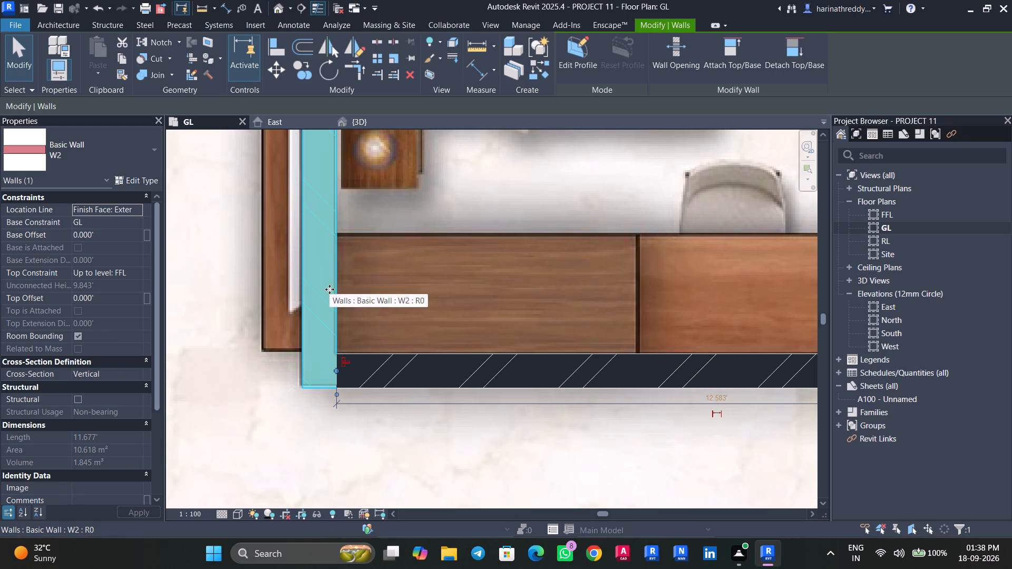
pyautogui.press('Left')
pyautogui.scroll(-4, 298, 299)
pyautogui.scroll(1, 297, 299)
pyautogui.scroll(-4, 297, 300)
pyautogui.moveTo(440, 230); pyautogui.dragTo(423, 396, button='middle')
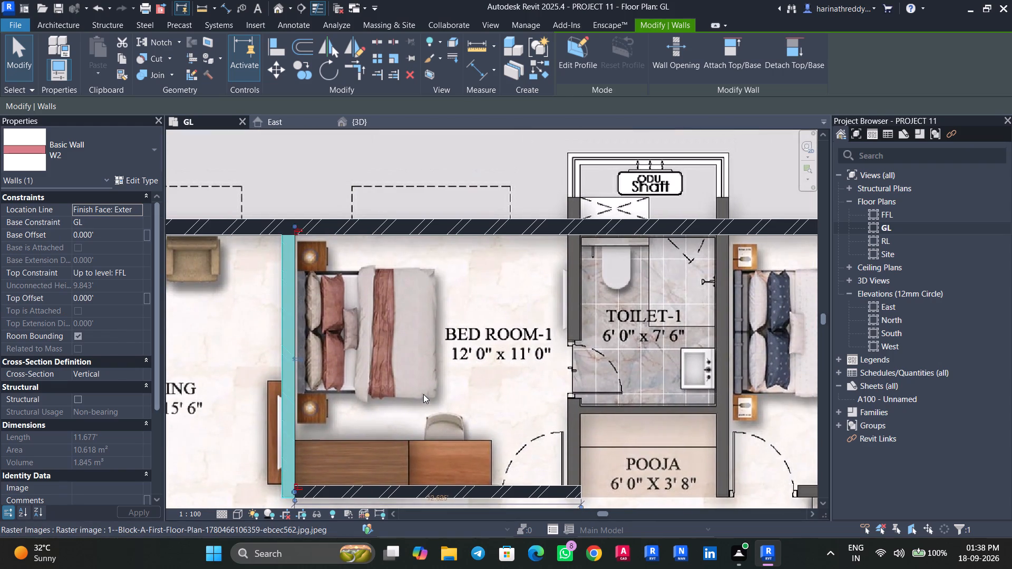
pyautogui.press('Escape')
pyautogui.press('Escape')
# Draw a W2 wall about 12.97 ft long from Bed Room-1's lower-right corner up past Toilet-1 and the outer wall to the ODU shaft.
pyautogui.click(522, 495)
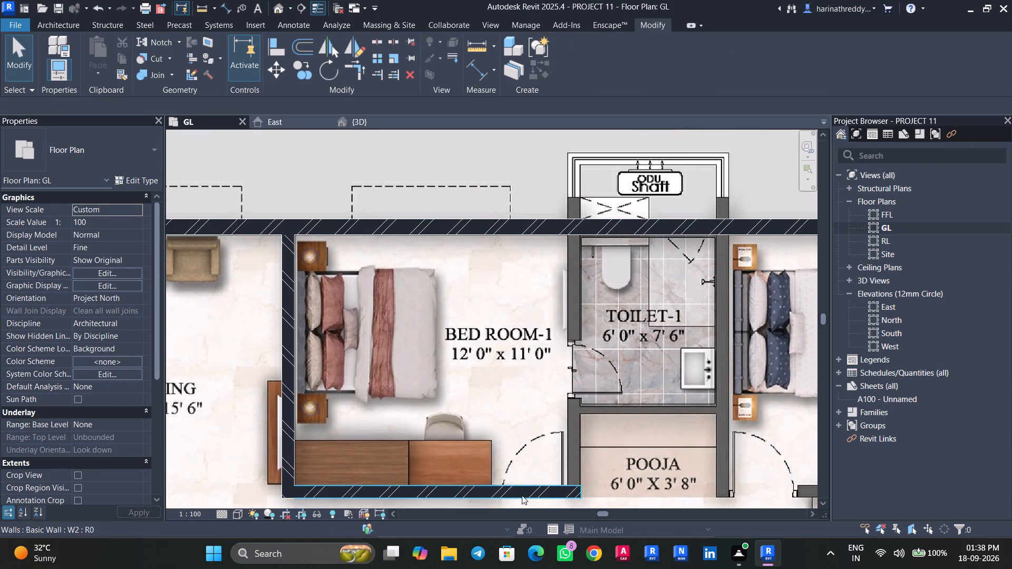
pyautogui.scroll(4, 527, 471)
pyautogui.moveTo(526, 469); pyautogui.dragTo(498, 387, button='middle')
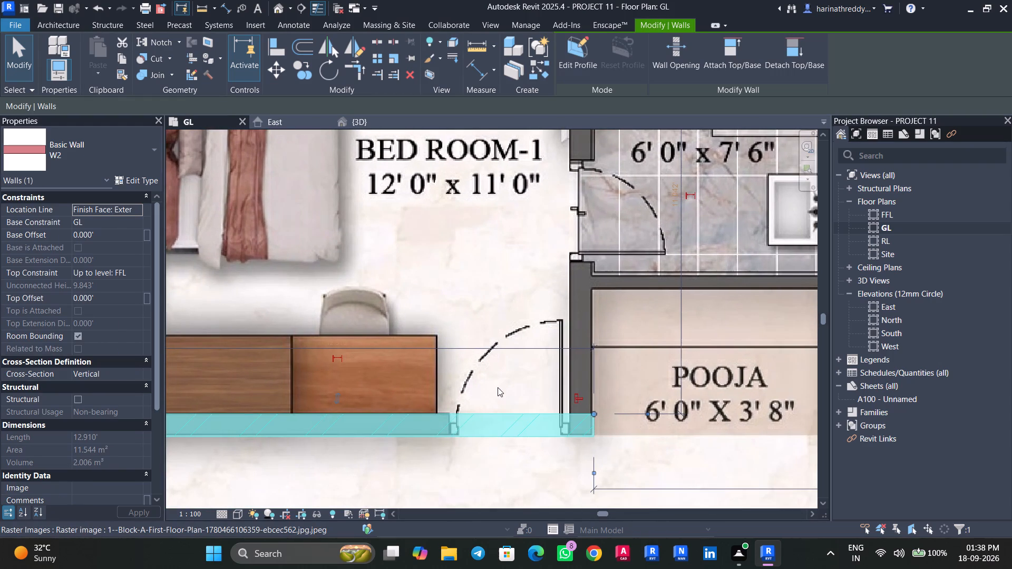
pyautogui.write('CS')
pyautogui.click(597, 411)
pyautogui.press('space')
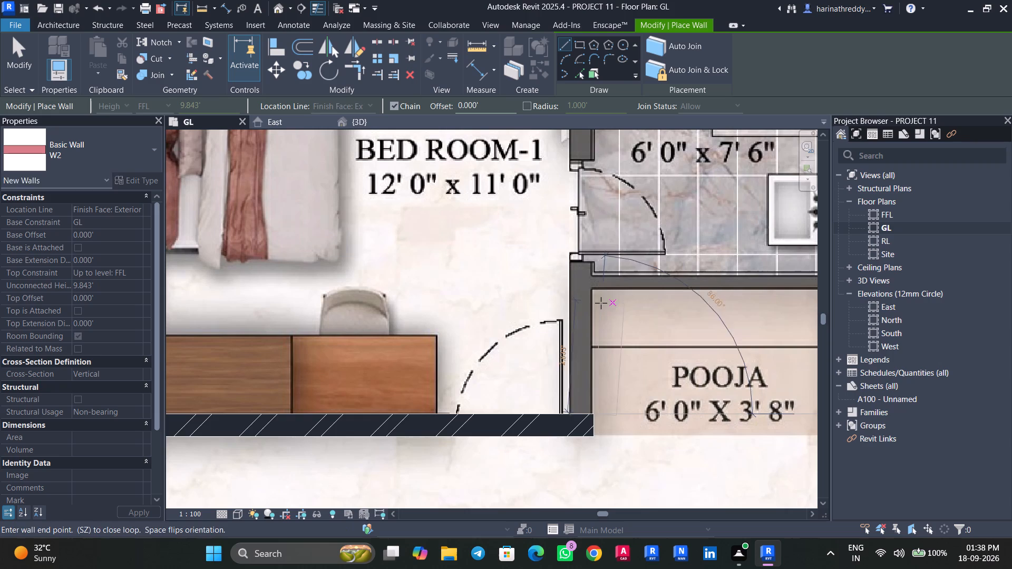
pyautogui.moveTo(586, 224); pyautogui.dragTo(599, 495, button='middle')
pyautogui.scroll(1, 599, 495)
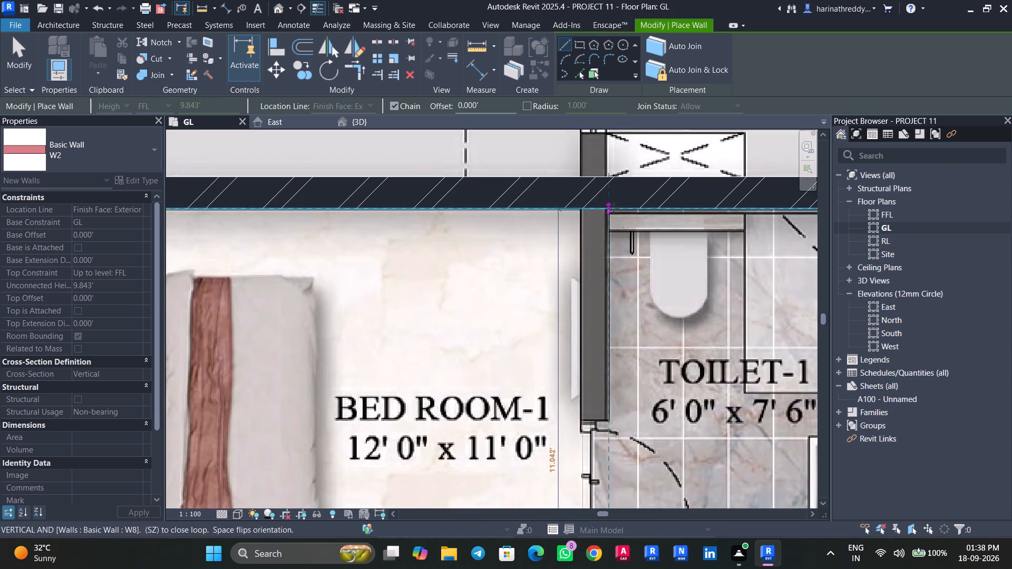
pyautogui.moveTo(608, 189); pyautogui.dragTo(622, 401, button='middle')
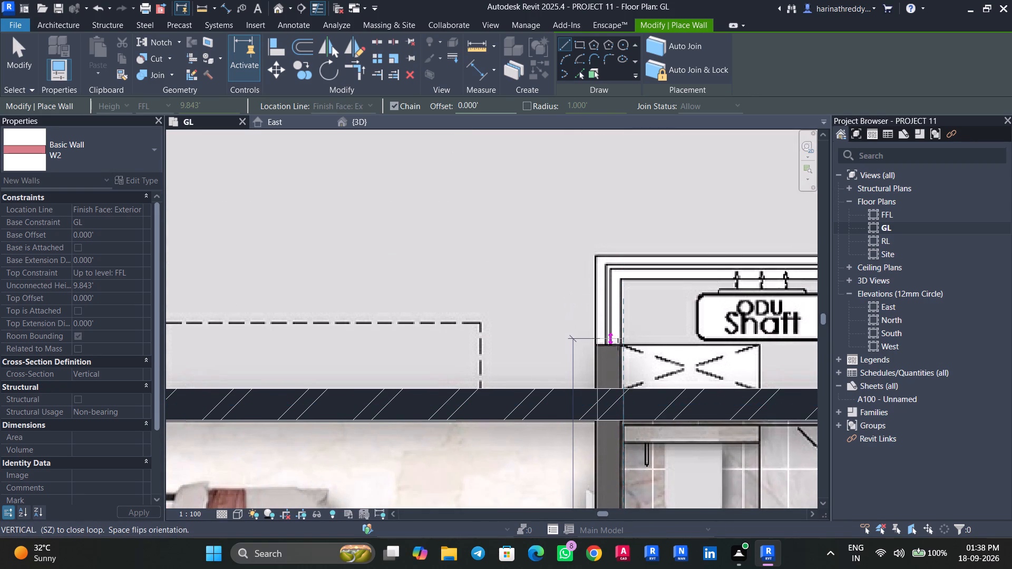
pyautogui.scroll(9, 617, 345)
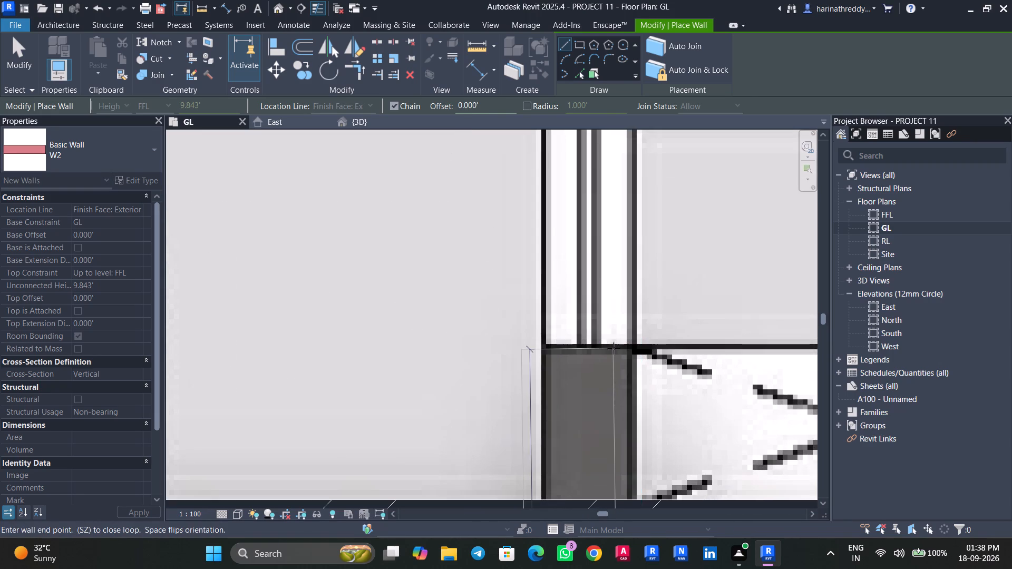
pyautogui.click(618, 348)
pyautogui.press('Escape')
pyautogui.press('Escape')
pyautogui.press('Escape')
# Nudge the W2 wall between Bed Room-1 and Toilet-1 slightly left to match the plan image.
pyautogui.click(607, 371)
pyautogui.scroll(-9, 607, 371)
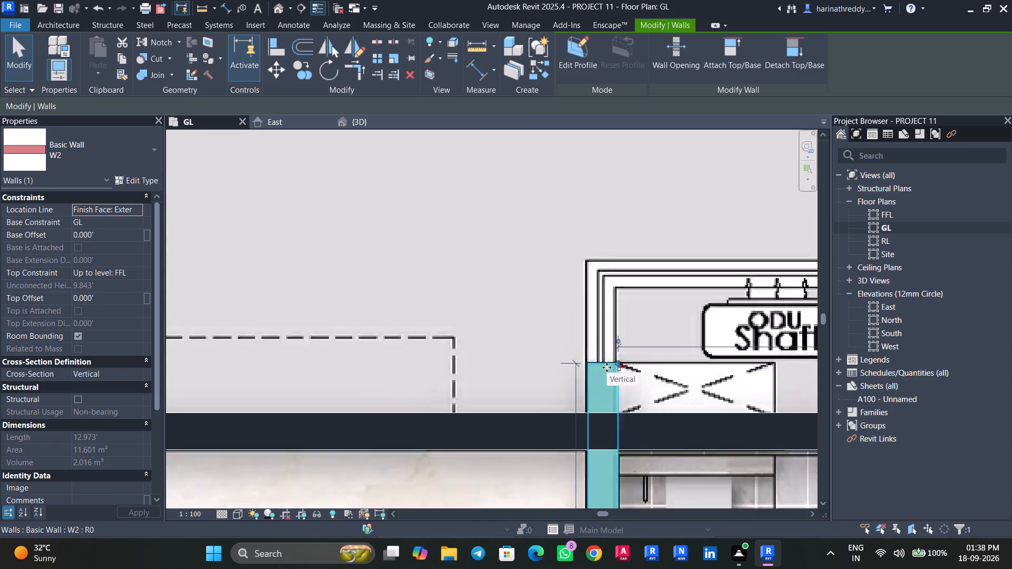
pyautogui.scroll(-2, 607, 367)
pyautogui.moveTo(607, 366); pyautogui.dragTo(563, 109, button='middle')
pyautogui.scroll(5, 546, 385)
pyautogui.moveTo(546, 385); pyautogui.dragTo(510, 192, button='middle')
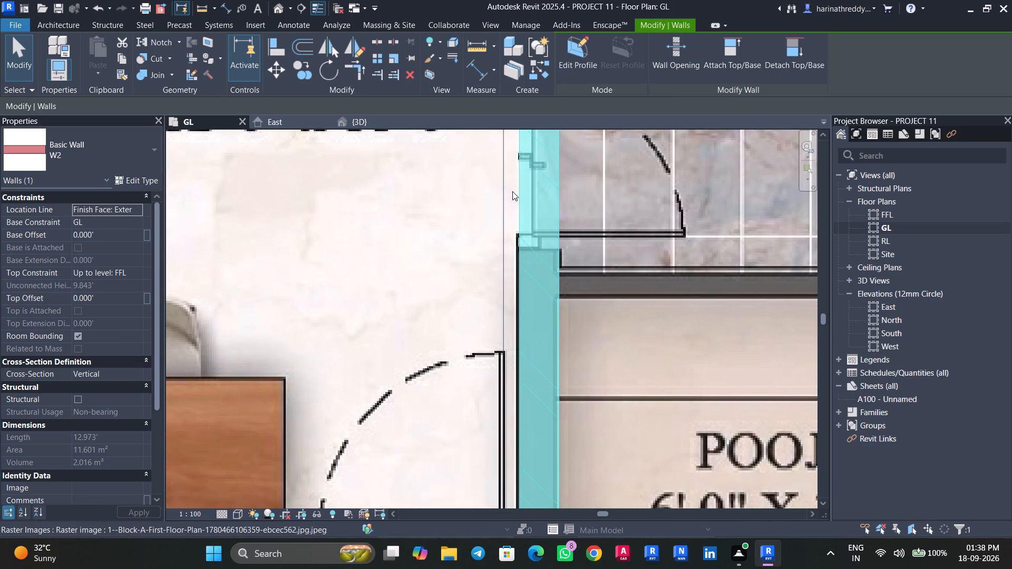
pyautogui.press('Left')
pyautogui.scroll(-6, 516, 184)
pyautogui.moveTo(537, 211); pyautogui.dragTo(575, 473, button='middle')
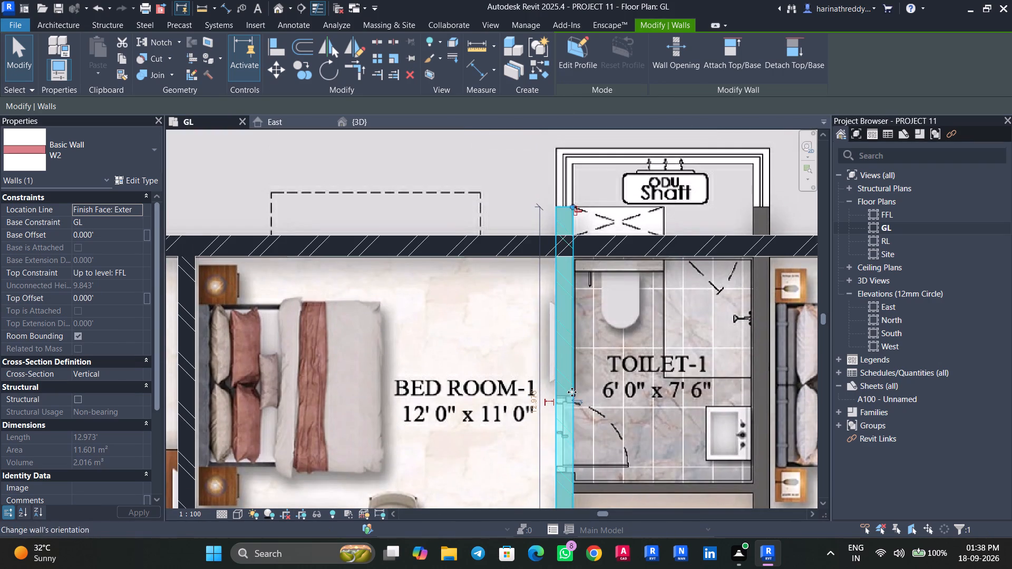
pyautogui.press('Escape')
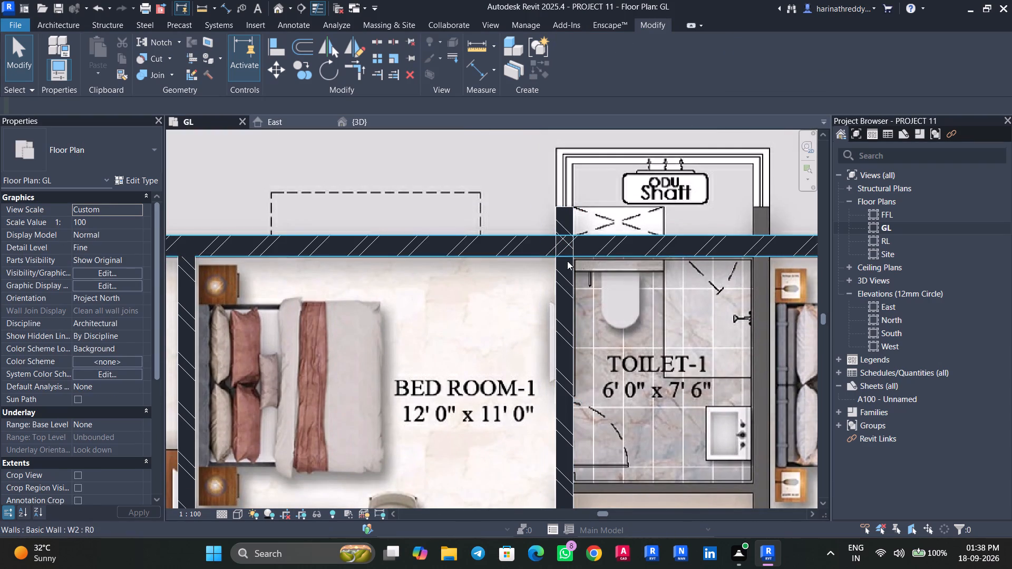
# Split the W2 wall between Bed Room-1 and Toilet-1 just below and just above the W8 outer wall.
pyautogui.scroll(8, 564, 242)
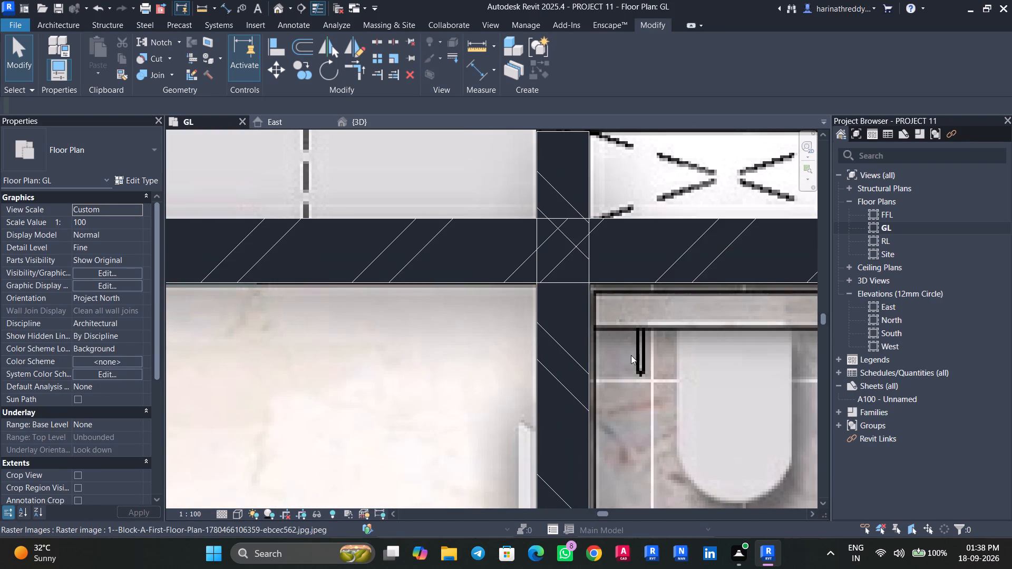
pyautogui.write('SL')
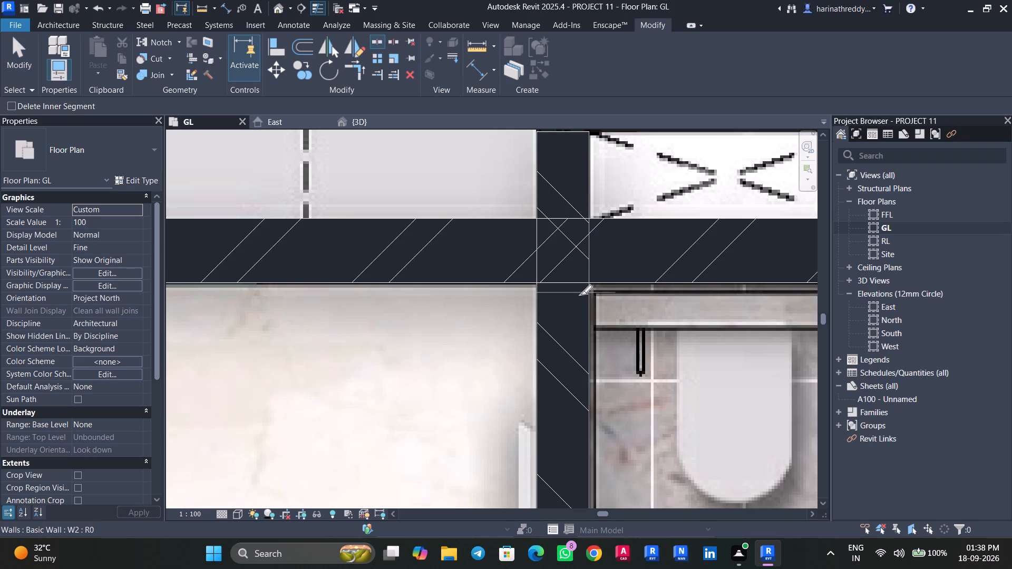
pyautogui.click(579, 298)
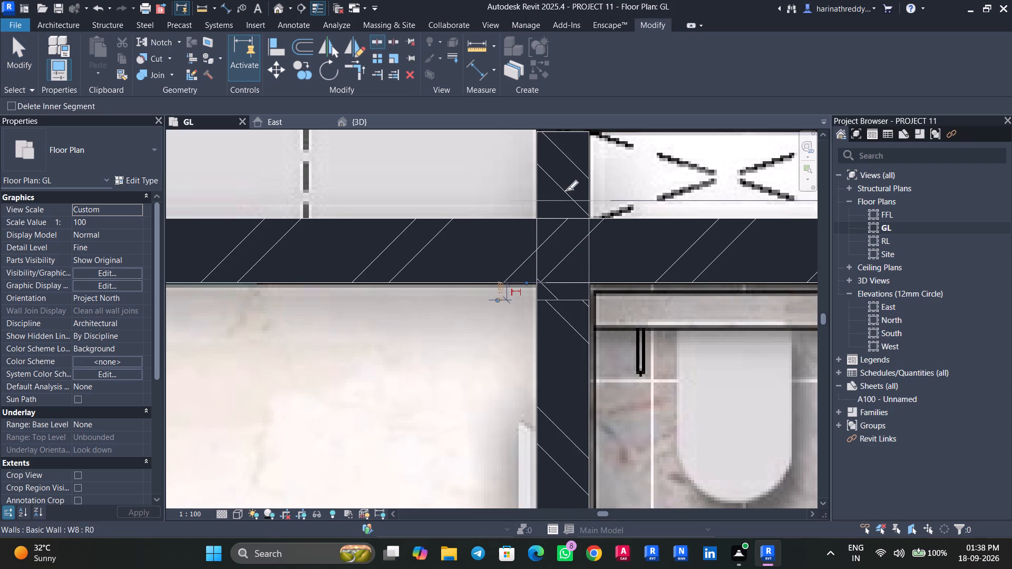
pyautogui.click(562, 195)
pyautogui.press('Escape')
pyautogui.press('Escape')
pyautogui.press('Escape')
# Delete the short W2 wall segment that crosses the W8 outer wall.
pyautogui.click(573, 289)
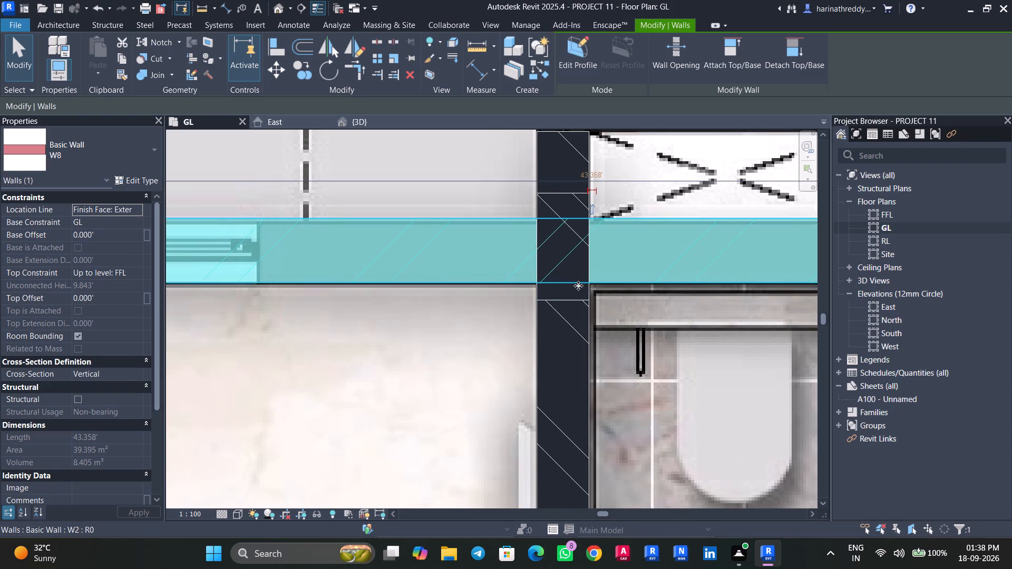
pyautogui.press('Escape')
pyautogui.click(580, 287)
pyautogui.press('Escape')
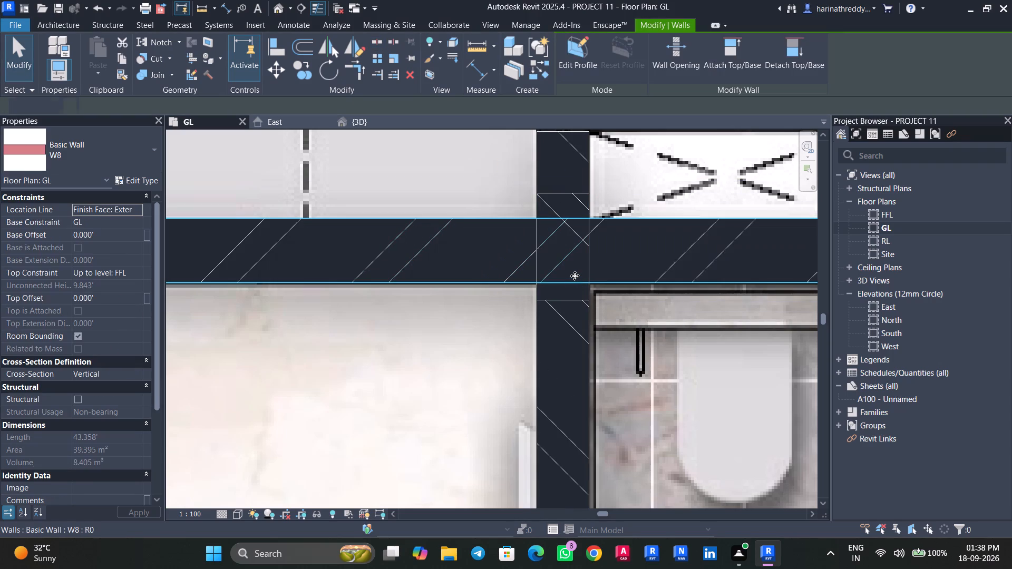
pyautogui.press('Tab')
pyautogui.click(575, 276)
pyautogui.press('Escape')
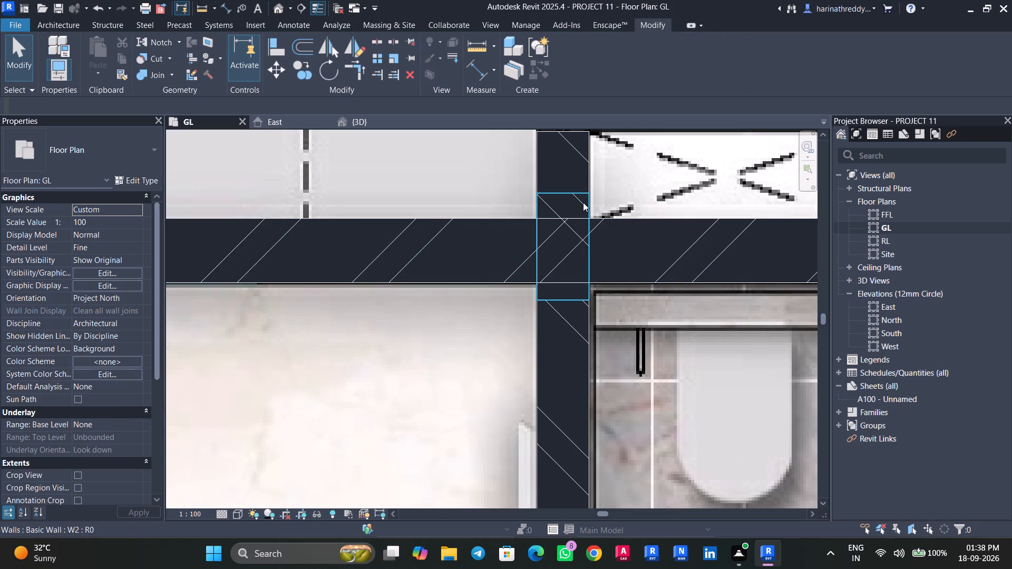
pyautogui.click(583, 202)
pyautogui.press('Delete')
# Nudge the short W2 wall piece by the ODU shaft down until it meets the outer wall.
pyautogui.click(575, 197)
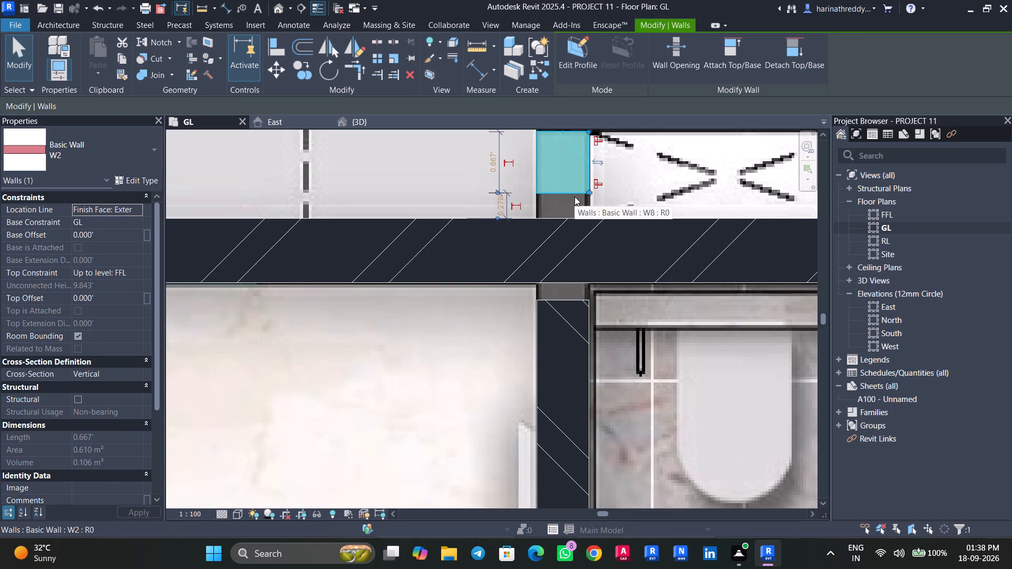
pyautogui.press('Down')
pyautogui.press('Down')
pyautogui.press('Down')
pyautogui.press('Down')
pyautogui.press('Down')
pyautogui.press('Down')
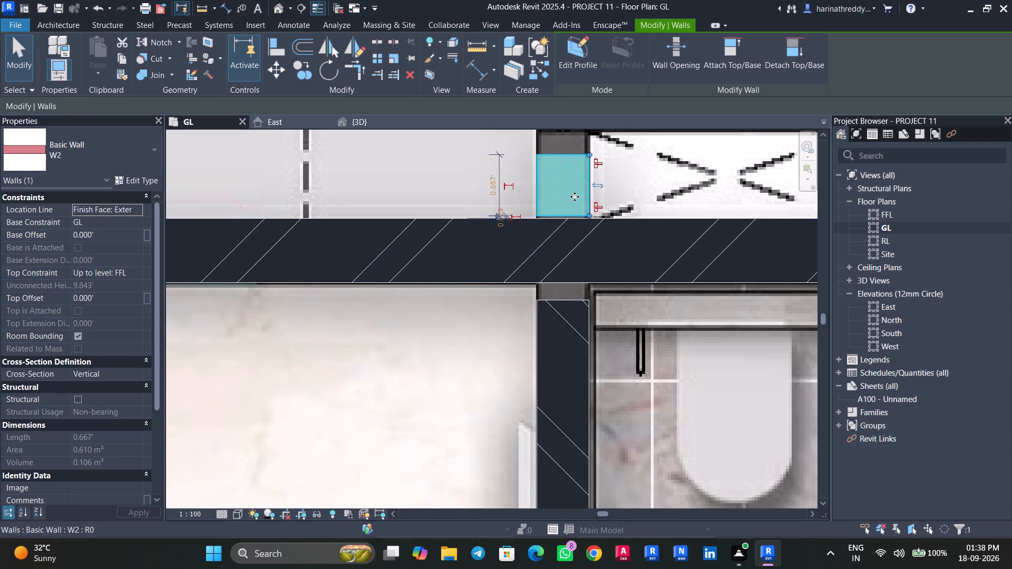
pyautogui.press('Down')
pyautogui.press('Escape')
# Extend the upper end of the W2 wall between Bed Room-1 and Toilet-1 to the outer wall's inner face.
pyautogui.click(569, 309)
pyautogui.scroll(3, 582, 286)
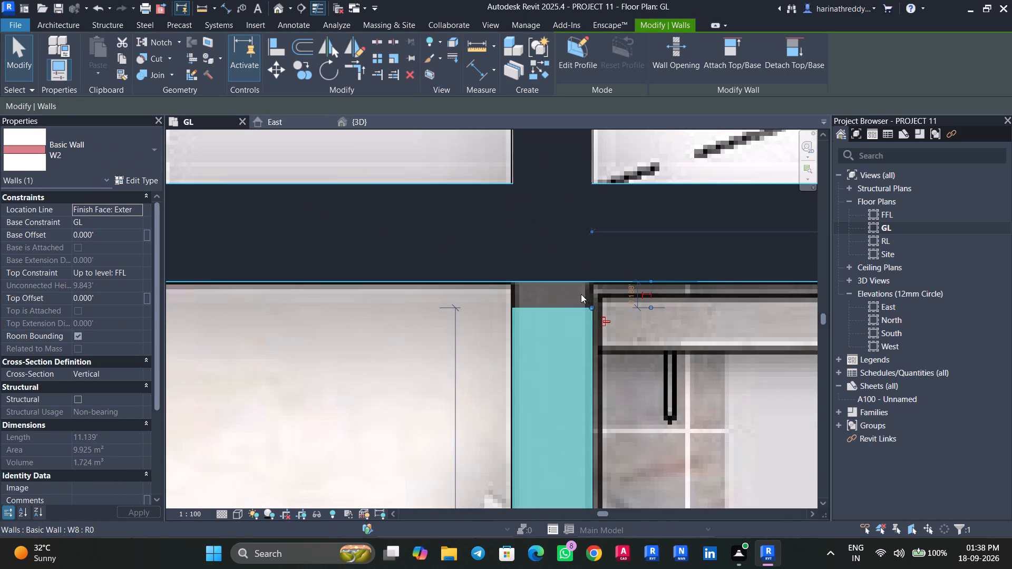
pyautogui.moveTo(592, 308); pyautogui.dragTo(592, 287)
pyautogui.moveTo(605, 133); pyautogui.dragTo(623, 262, button='middle')
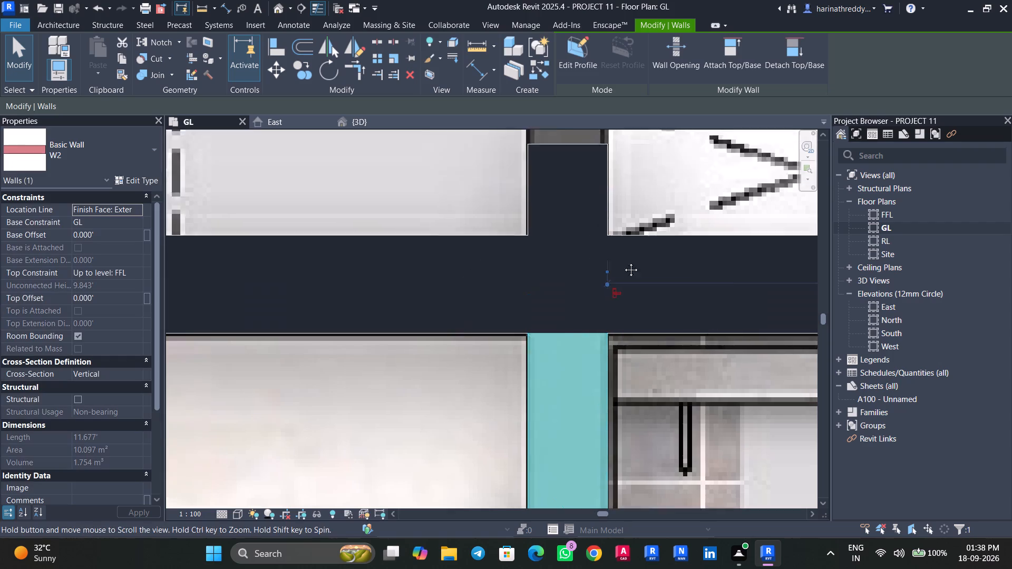
pyautogui.moveTo(623, 262); pyautogui.dragTo(618, 380, button='middle')
pyautogui.press('Escape')
# Stretch the upper end of the ODU shaft's left W2 stub to the drawn wall end, making it about 1.25 ft long.
pyautogui.click(588, 345)
pyautogui.moveTo(602, 336); pyautogui.dragTo(600, 300)
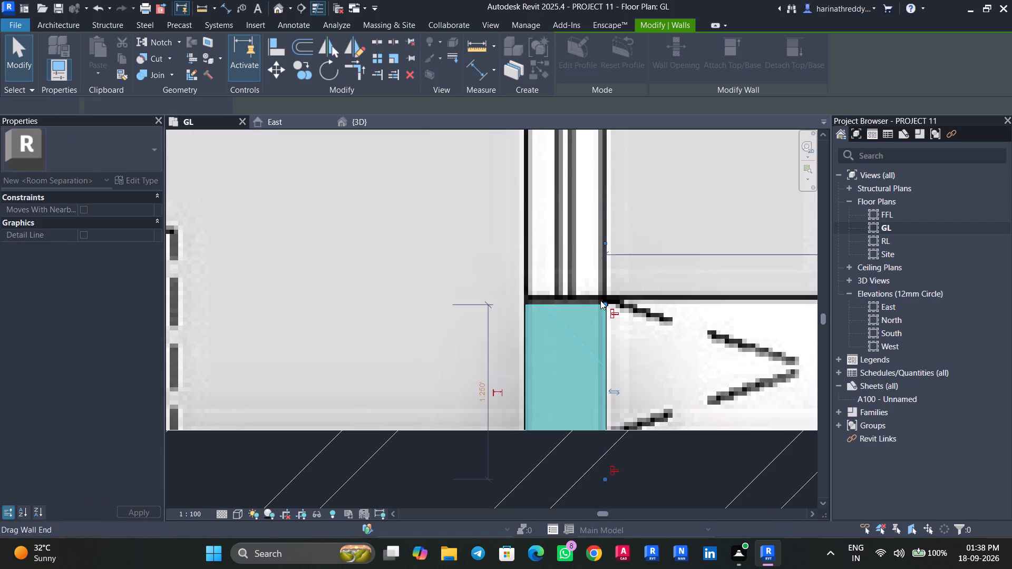
pyautogui.scroll(-11, 601, 335)
pyautogui.moveTo(620, 336); pyautogui.dragTo(588, 298, button='middle')
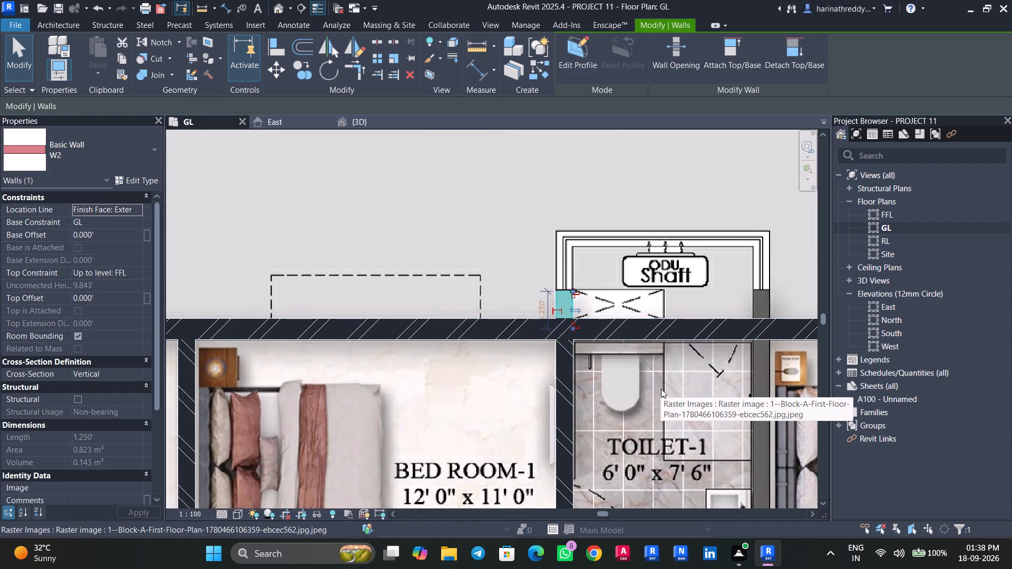
# Draw a W2 wall stub about 0.9 ft long on the ODU shaft's right side, from the outer wall up to the drawn wall end.
pyautogui.moveTo(677, 398); pyautogui.dragTo(642, 355, button='middle')
pyautogui.moveTo(642, 355); pyautogui.dragTo(546, 359, button='middle')
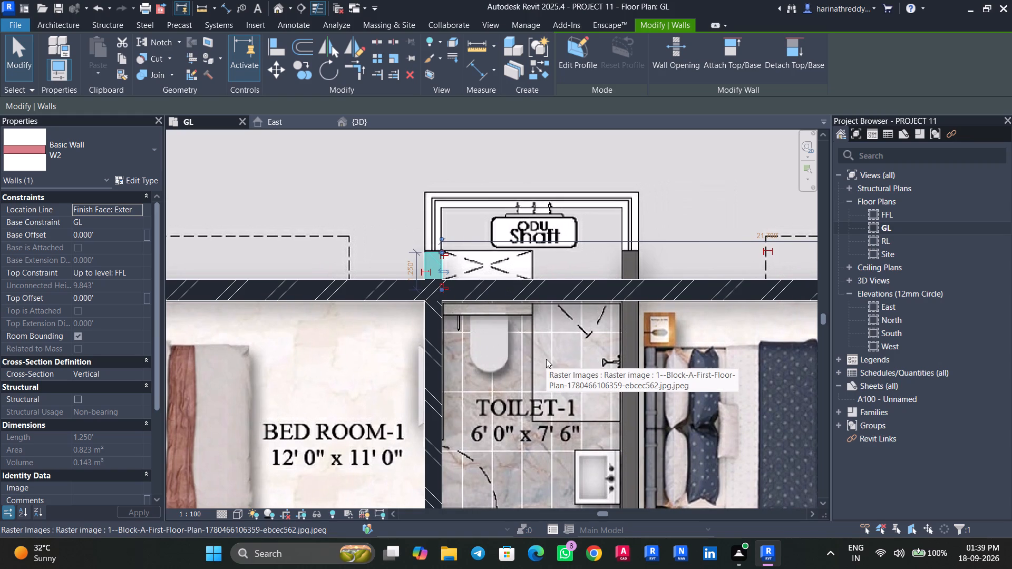
pyautogui.moveTo(546, 401); pyautogui.dragTo(549, 354, button='middle')
pyautogui.moveTo(549, 354); pyautogui.dragTo(505, 378, button='middle')
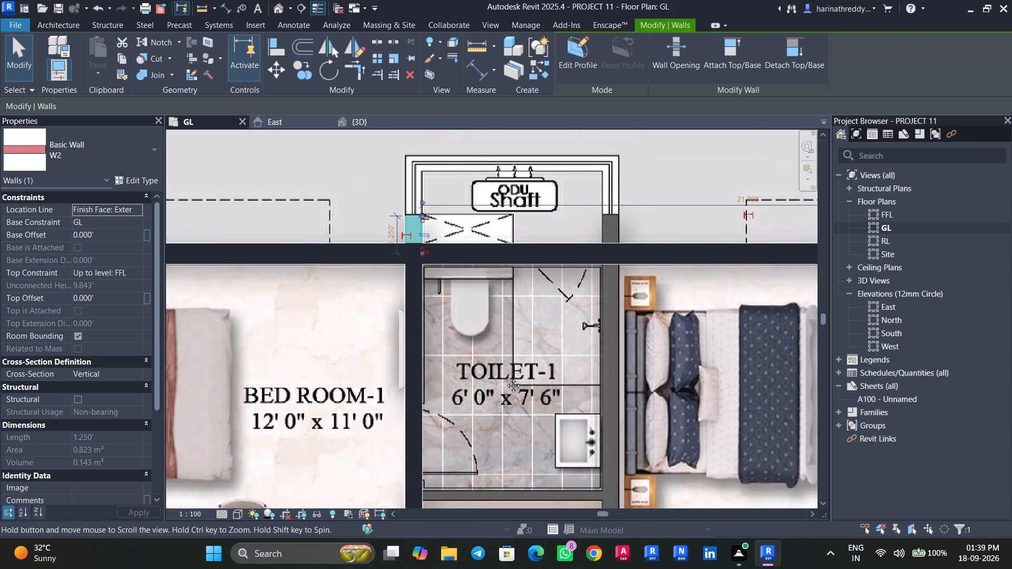
pyautogui.moveTo(505, 378); pyautogui.dragTo(483, 390, button='middle')
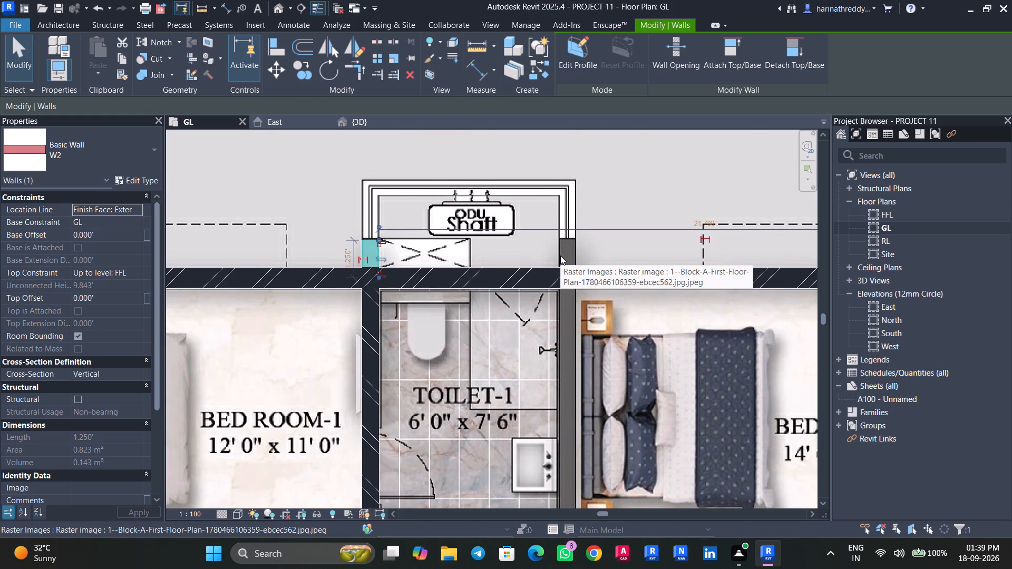
pyautogui.write('CS')
pyautogui.scroll(-1, 574, 262)
pyautogui.scroll(5, 574, 262)
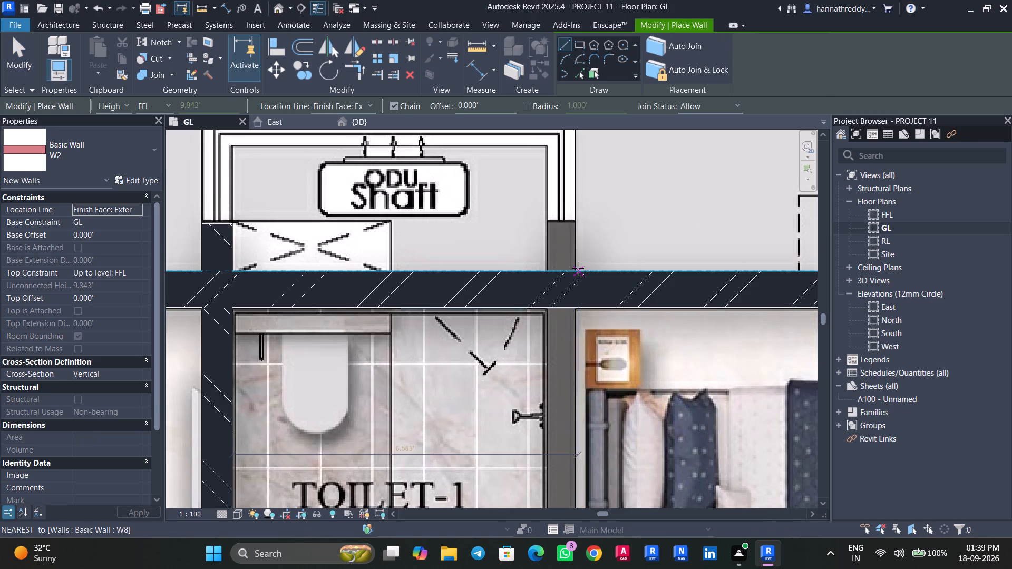
pyautogui.click(577, 268)
pyautogui.press('space')
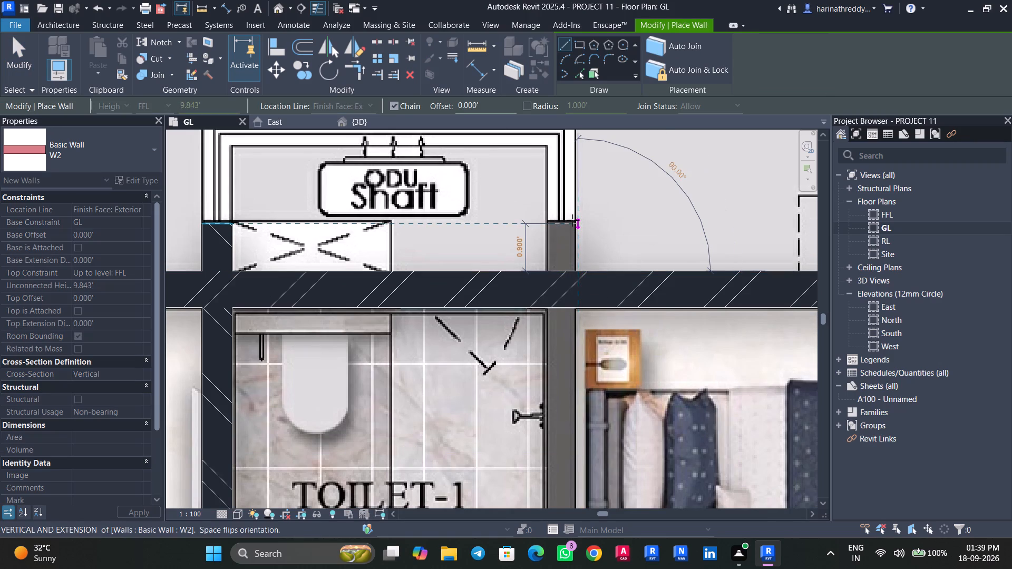
pyautogui.click(572, 220)
pyautogui.press('Escape')
pyautogui.press('Escape')
pyautogui.press('Escape')
pyautogui.moveTo(563, 236); pyautogui.dragTo(589, 357, button='middle')
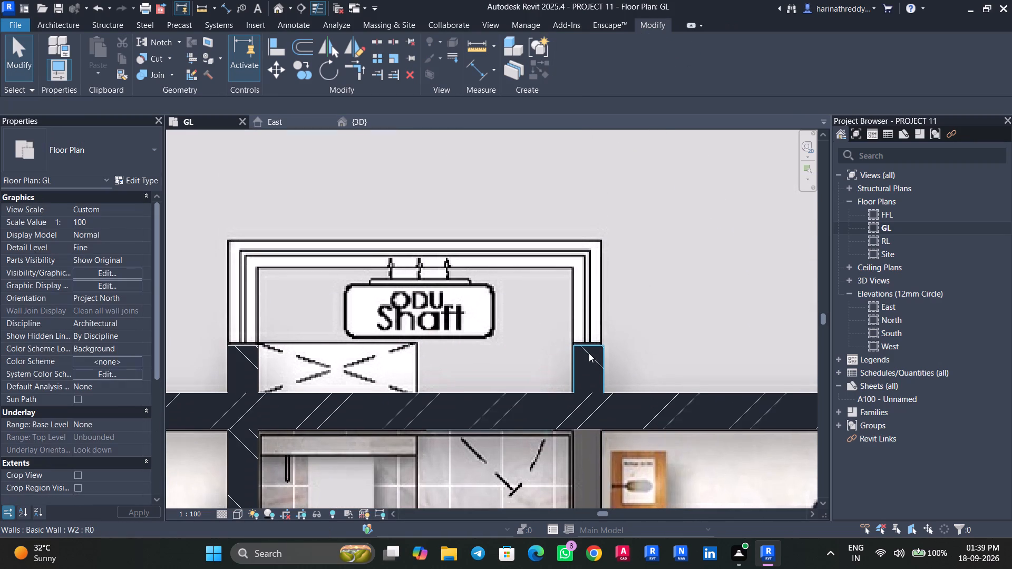
# Extend the upper end of the ODU shaft's right W2 stub to the top edge of the drawn shaft outline.
pyautogui.press('Escape')
pyautogui.click(589, 353)
pyautogui.press('Left')
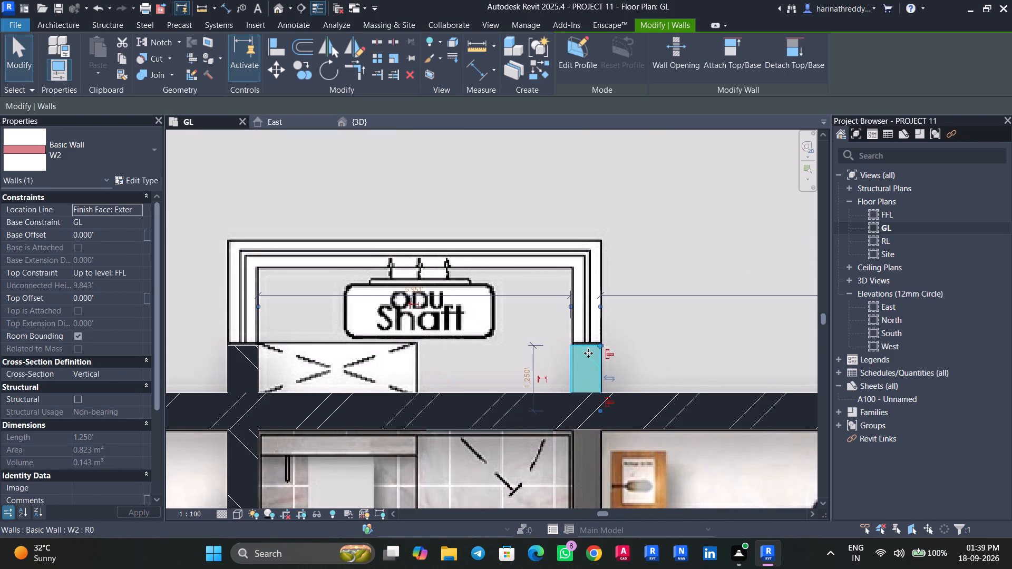
pyautogui.press('Right')
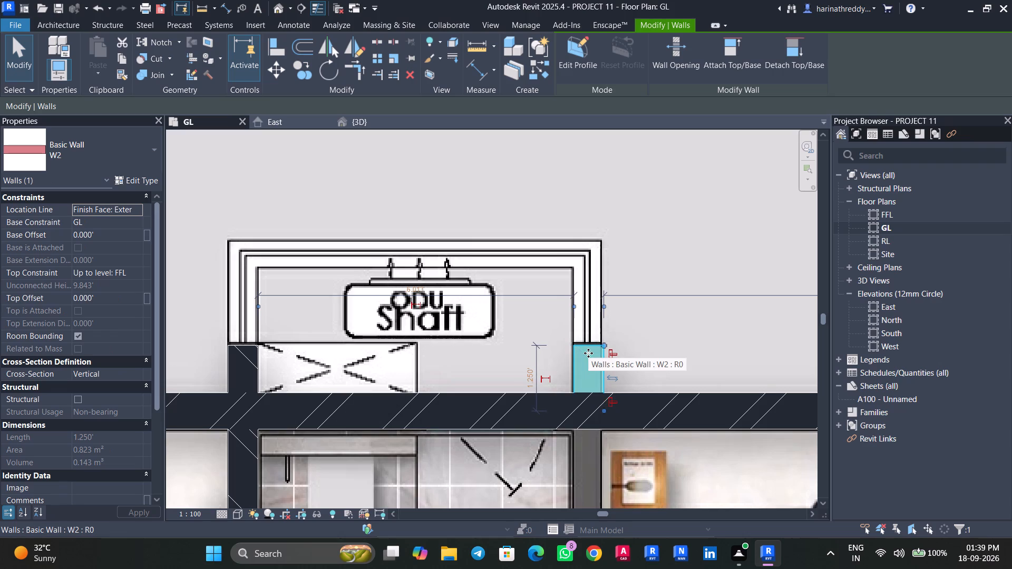
pyautogui.press('Escape')
pyautogui.click(579, 353)
pyautogui.moveTo(601, 344); pyautogui.dragTo(597, 318)
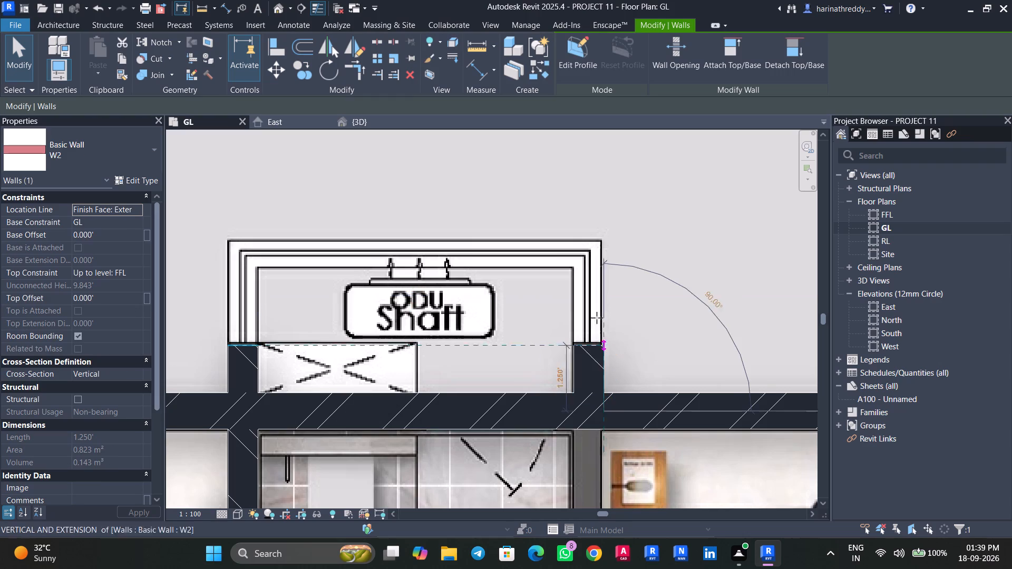
pyautogui.moveTo(597, 318); pyautogui.dragTo(602, 239)
pyautogui.press('Escape')
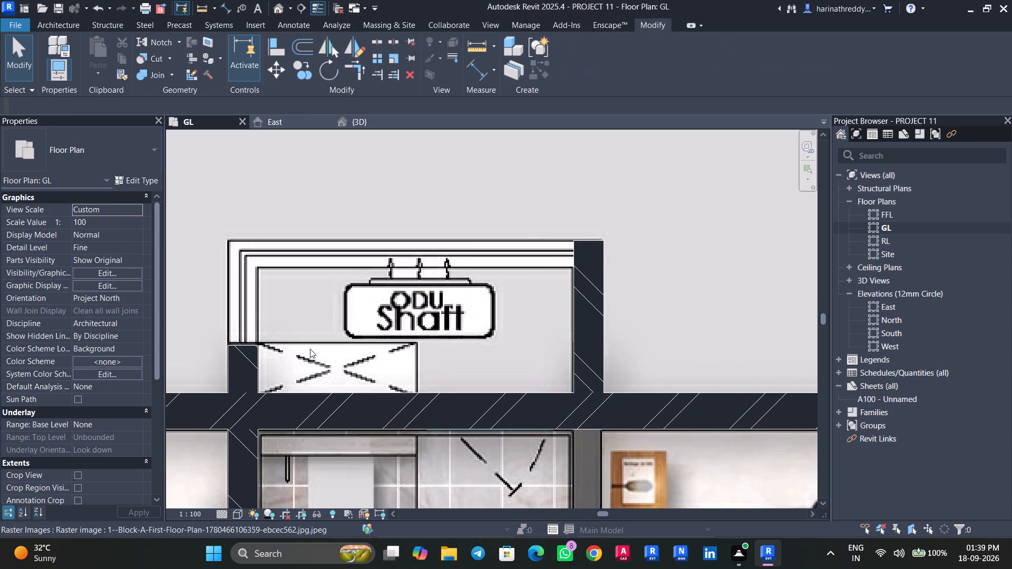
# Extend the upper end of the ODU shaft's left W2 stub to the drawn shaft's top edge, about 3.25 ft long.
pyautogui.click(241, 367)
pyautogui.moveTo(259, 344); pyautogui.dragTo(260, 268)
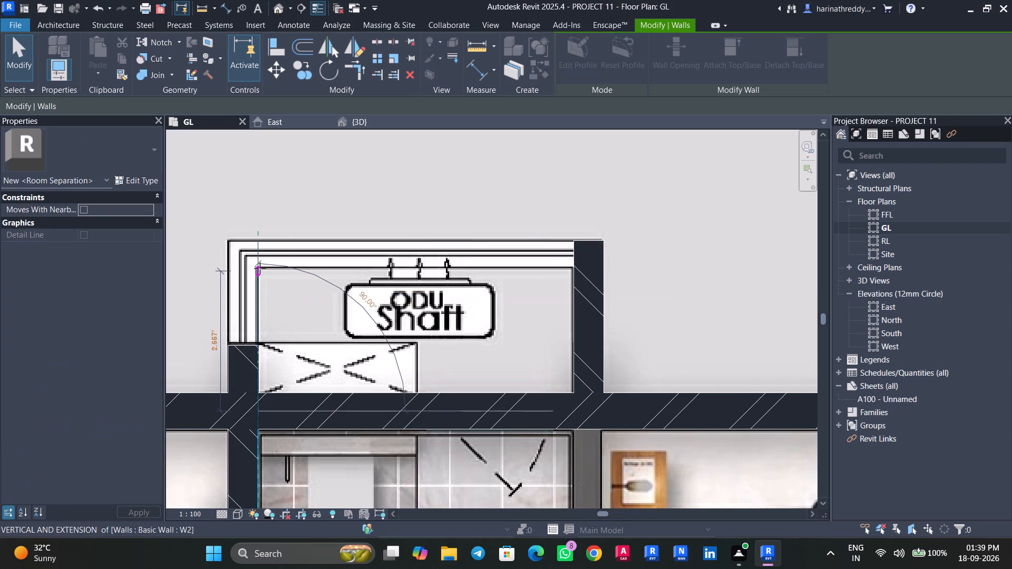
pyautogui.moveTo(260, 268); pyautogui.dragTo(260, 243)
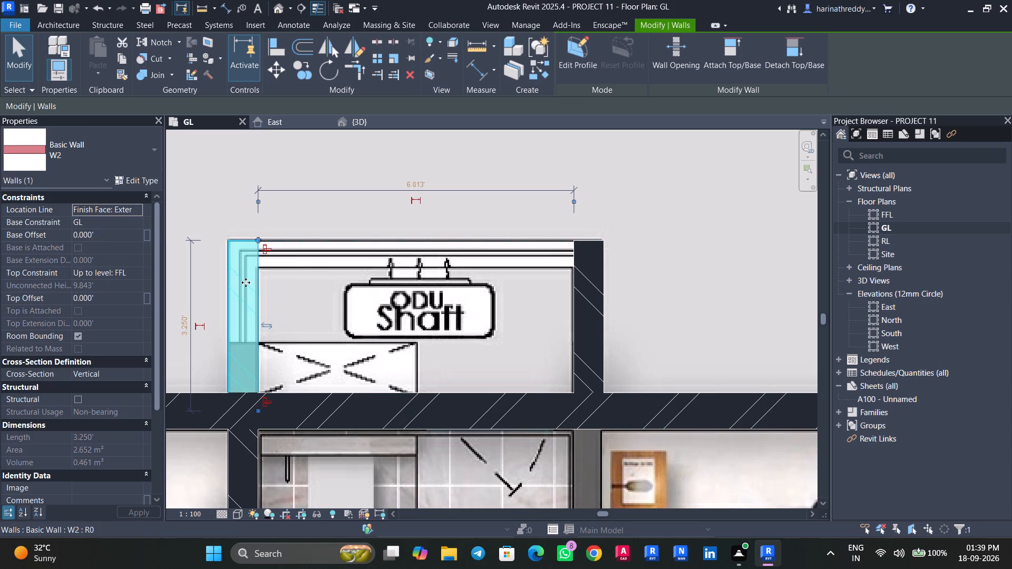
# Draw a W2 wall along the drawn top edge of the ODU shaft, joining its left and right side walls.
pyautogui.press('c')
pyautogui.press('s')
pyautogui.click(262, 244)
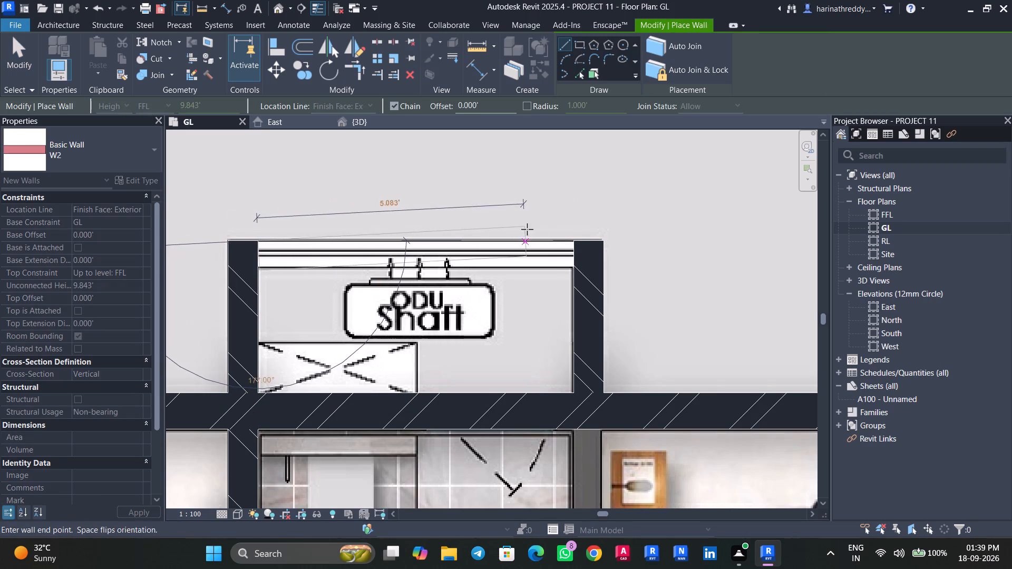
pyautogui.click(569, 240)
pyautogui.press('Escape')
pyautogui.press('Escape')
pyautogui.press('Escape')
# Nudge the ODU shaft's top W2 wall vertically until it matches the drawn wall thickness lines.
pyautogui.click(420, 263)
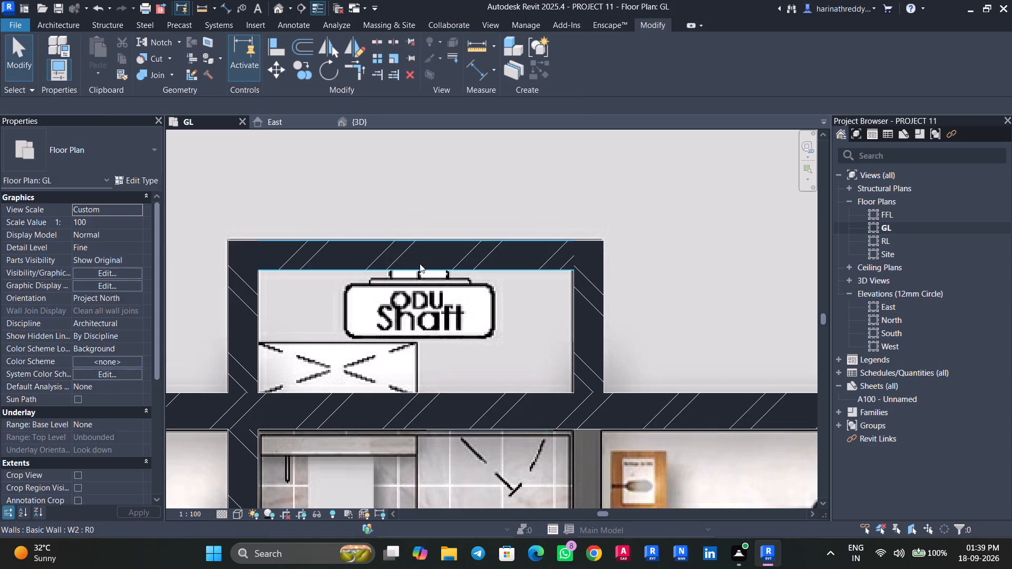
pyautogui.press('Down')
pyautogui.press('Up')
pyautogui.press('Up')
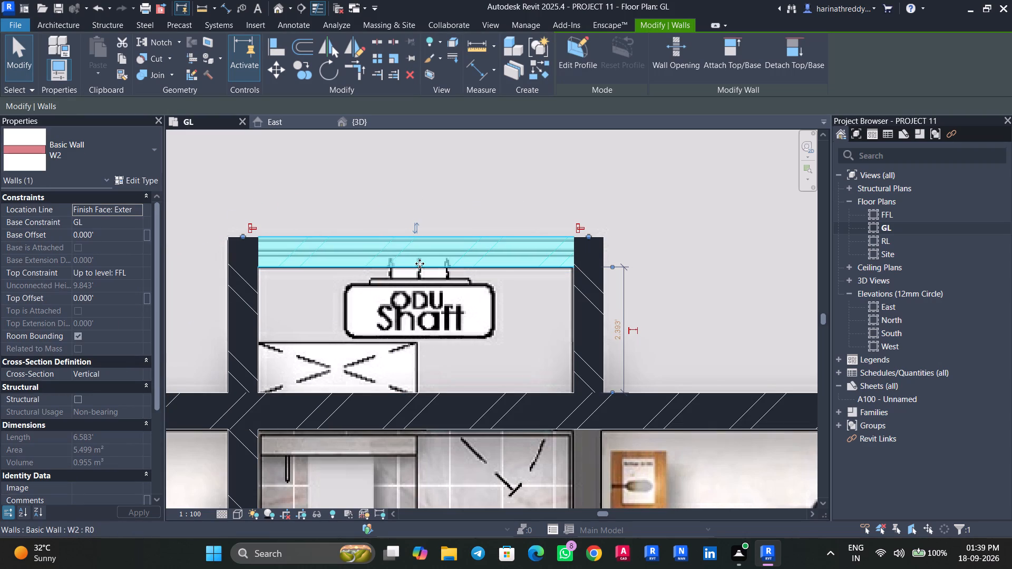
pyautogui.press('Escape')
pyautogui.click(228, 282)
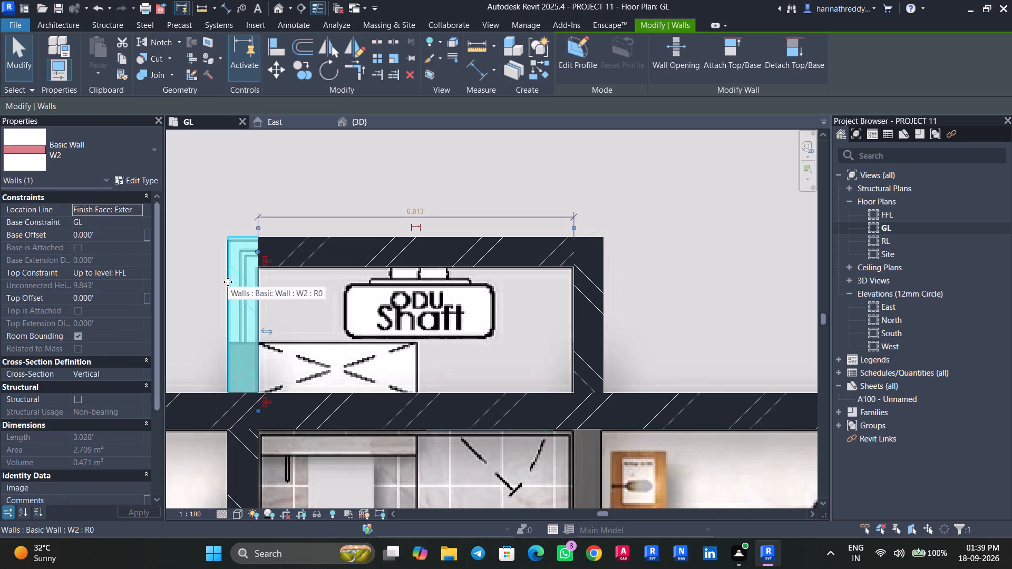
pyautogui.press('Escape')
pyautogui.click(295, 244)
pyautogui.scroll(9, 306, 250)
pyautogui.moveTo(323, 272); pyautogui.dragTo(509, 345, button='middle')
pyautogui.scroll(1, 509, 345)
pyautogui.press('Escape')
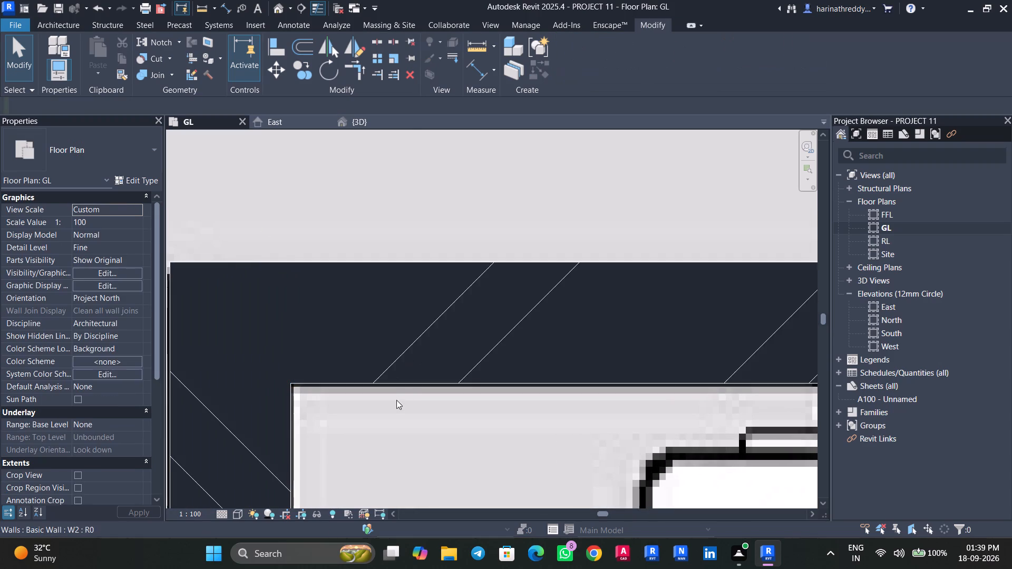
pyautogui.click(412, 349)
pyautogui.press('Down')
pyautogui.scroll(-6, 407, 344)
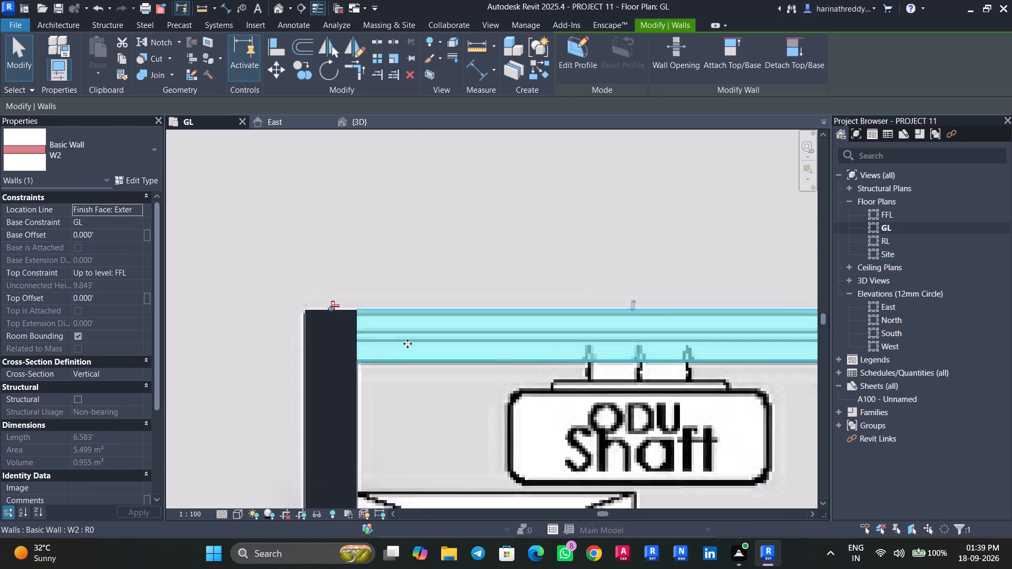
pyautogui.scroll(-5, 407, 344)
pyautogui.scroll(1, 407, 344)
pyautogui.scroll(-1, 407, 344)
pyautogui.press('Escape')
pyautogui.scroll(10, 692, 366)
# Nudge the ODU shaft's right W2 wall left to line up with the drawn wall.
pyautogui.click(646, 372)
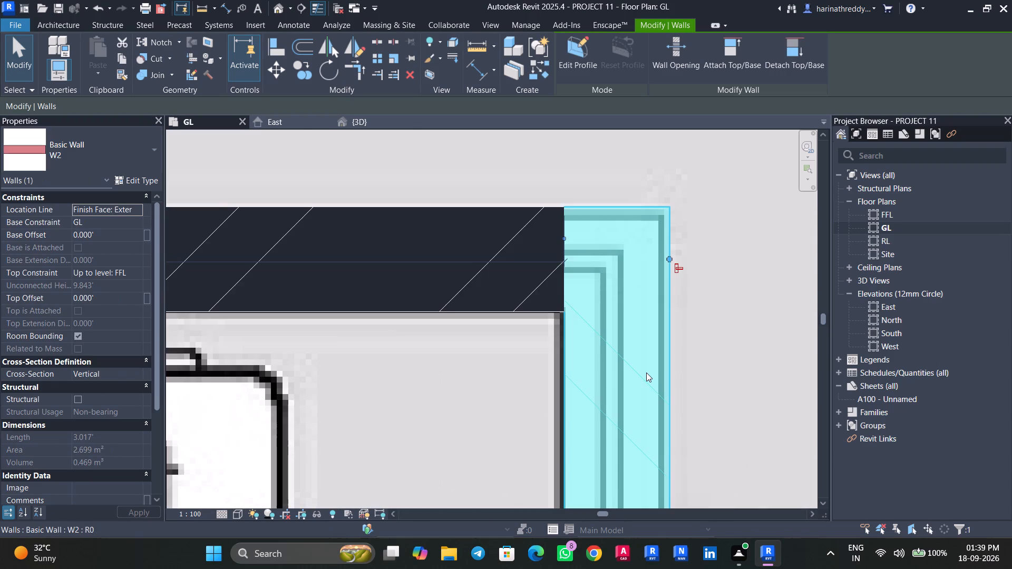
pyautogui.press('Left')
pyautogui.press('Left')
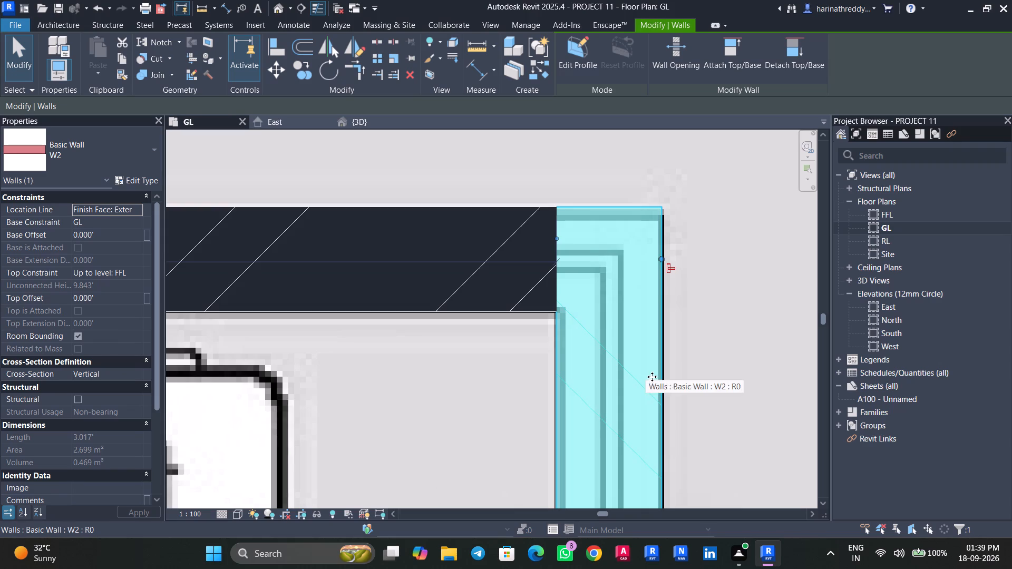
pyautogui.scroll(-10, 655, 378)
pyautogui.moveTo(732, 385); pyautogui.dragTo(679, 244, button='middle')
pyautogui.press('Escape')
# Split both ODU shaft side walls at the drawn ends of the short stubs above the outer wall.
pyautogui.scroll(-4, 678, 245)
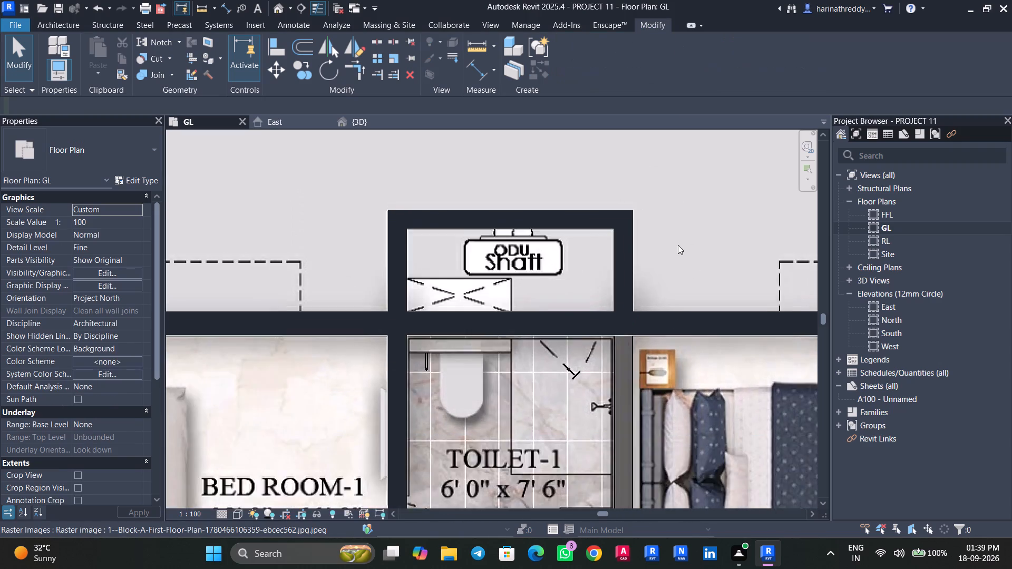
pyautogui.scroll(-5, 678, 245)
pyautogui.click(627, 239)
pyautogui.scroll(2, 622, 240)
pyautogui.scroll(-1, 622, 240)
pyautogui.scroll(1, 622, 240)
pyautogui.scroll(-1, 622, 240)
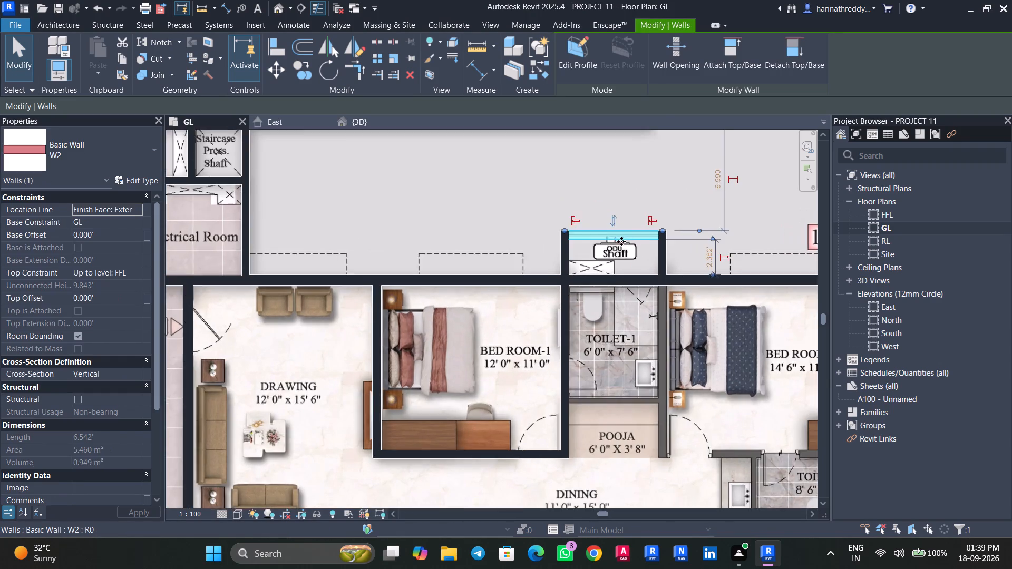
pyautogui.scroll(3, 621, 253)
pyautogui.press('Escape')
pyautogui.scroll(5, 577, 265)
pyautogui.write('SL')
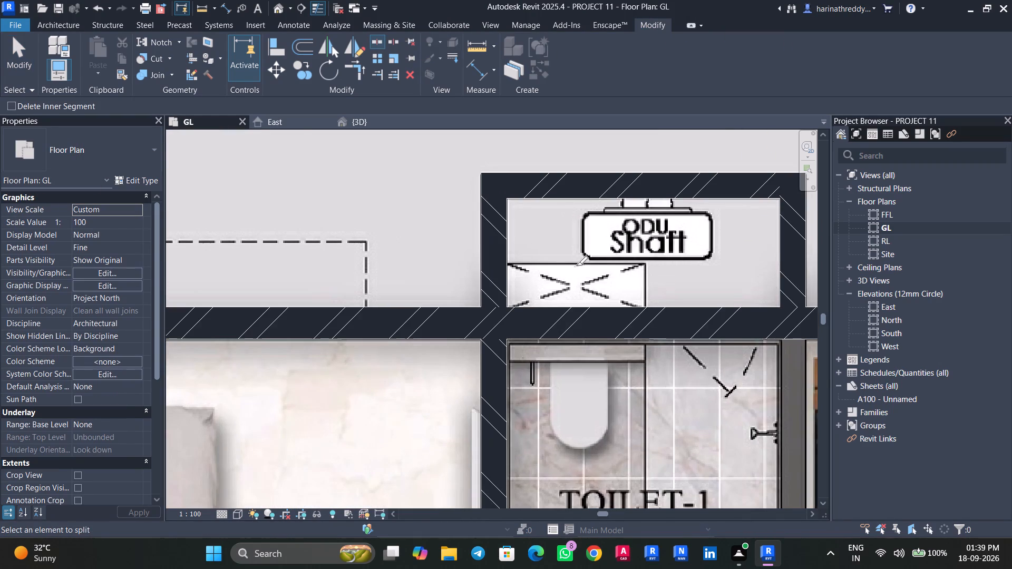
pyautogui.click(492, 266)
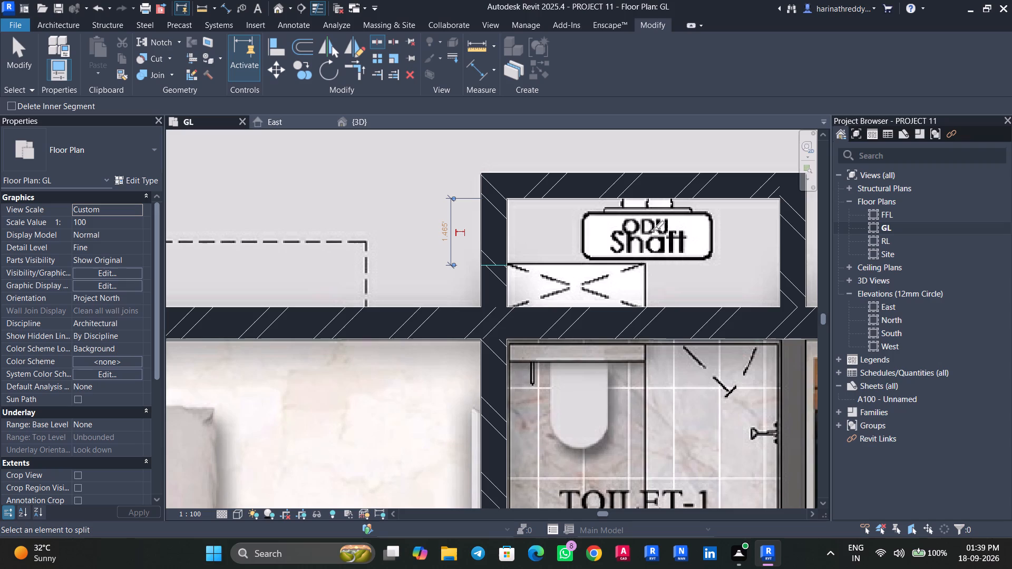
pyautogui.click(787, 269)
pyautogui.press('Escape')
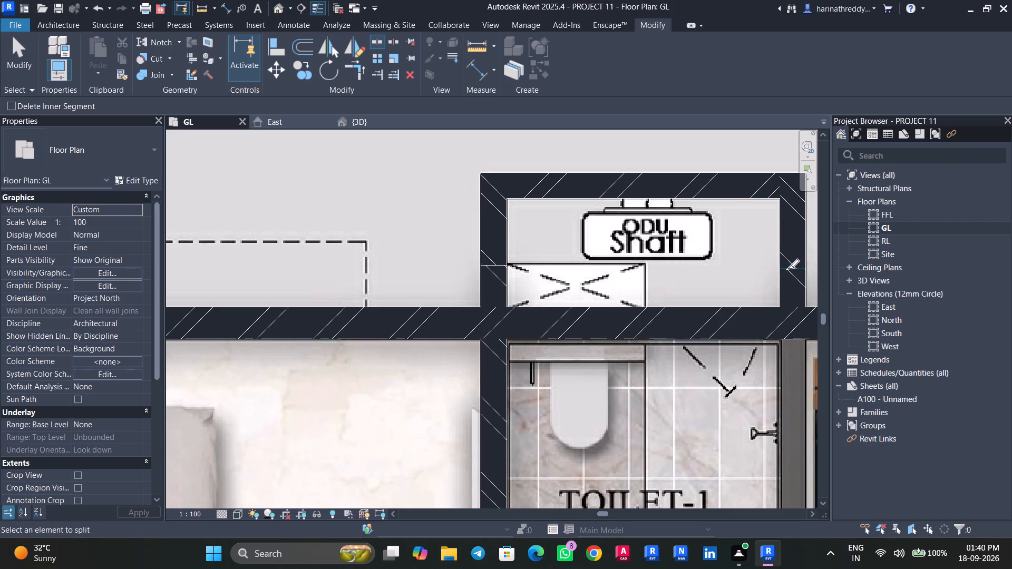
pyautogui.press('Escape')
# Nudge the upper segment of the ODU shaft's right wall up so its split matches the drawn stub end.
pyautogui.click(791, 231)
pyautogui.scroll(10, 804, 266)
pyautogui.moveTo(783, 279); pyautogui.dragTo(646, 344, button='middle')
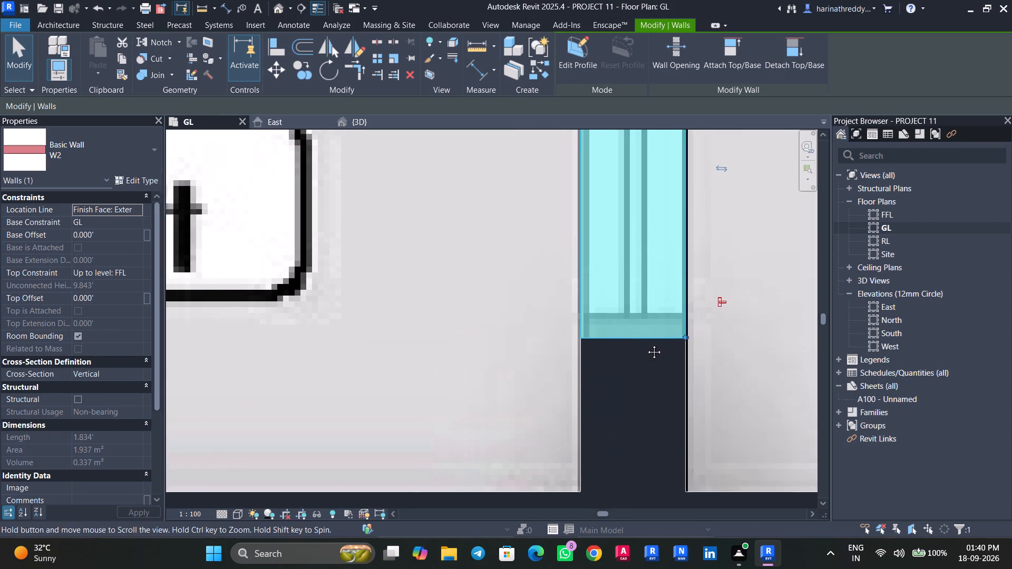
pyautogui.moveTo(646, 344); pyautogui.dragTo(645, 344, button='middle')
pyautogui.press('Up')
pyautogui.press('Up')
pyautogui.press('Up')
pyautogui.press('Up')
pyautogui.press('Up')
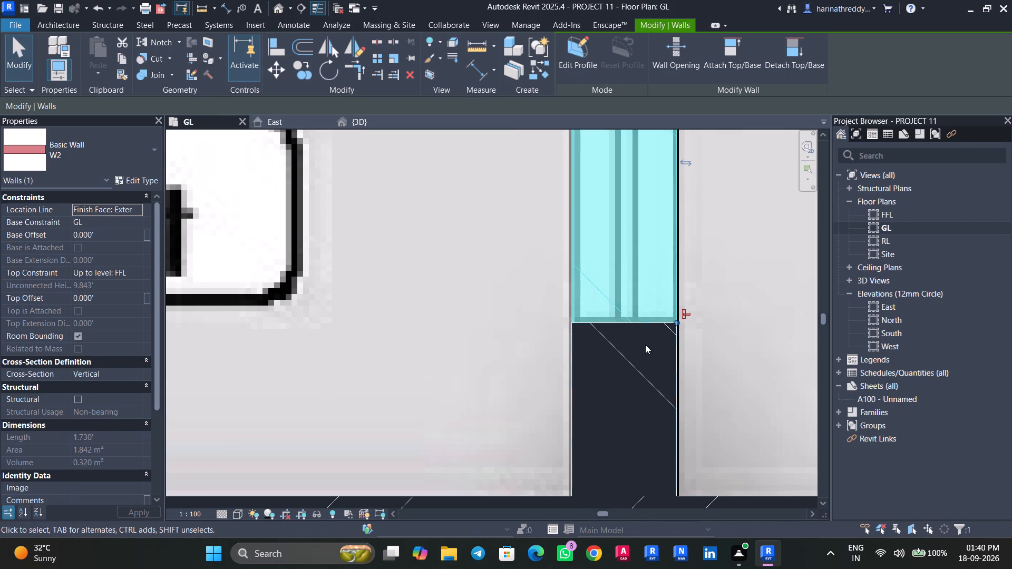
pyautogui.press('Up')
pyautogui.press('Up')
pyautogui.press('Down')
# Nudge the upper segment of the ODU shaft's left wall up so its split matches the drawn stub end.
pyautogui.scroll(-7, 645, 345)
pyautogui.moveTo(513, 331); pyautogui.dragTo(707, 339, button='middle')
pyautogui.press('Escape')
pyautogui.click(345, 365)
pyautogui.click(373, 334)
pyautogui.press('Escape')
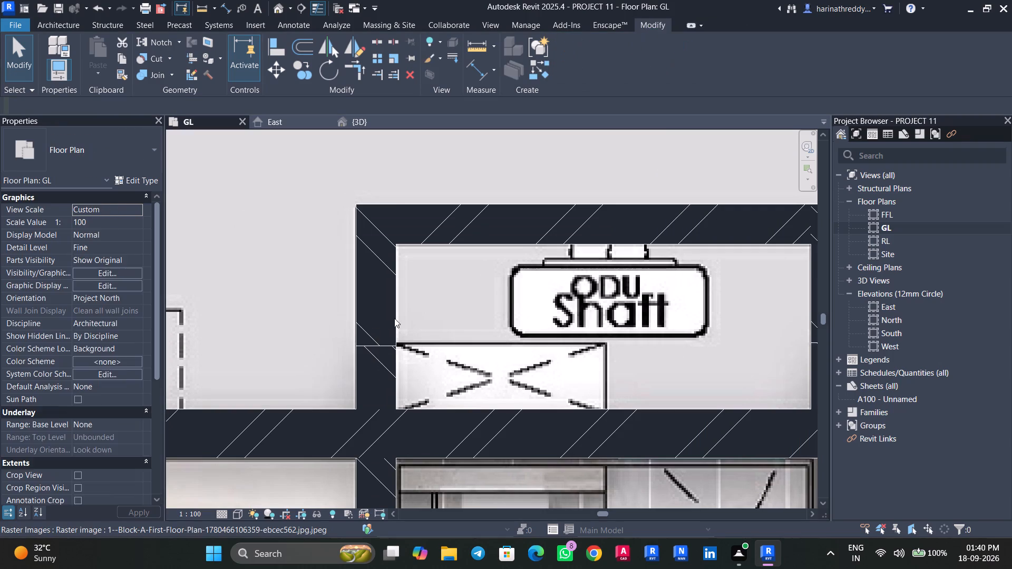
pyautogui.click(386, 313)
pyautogui.press('Up')
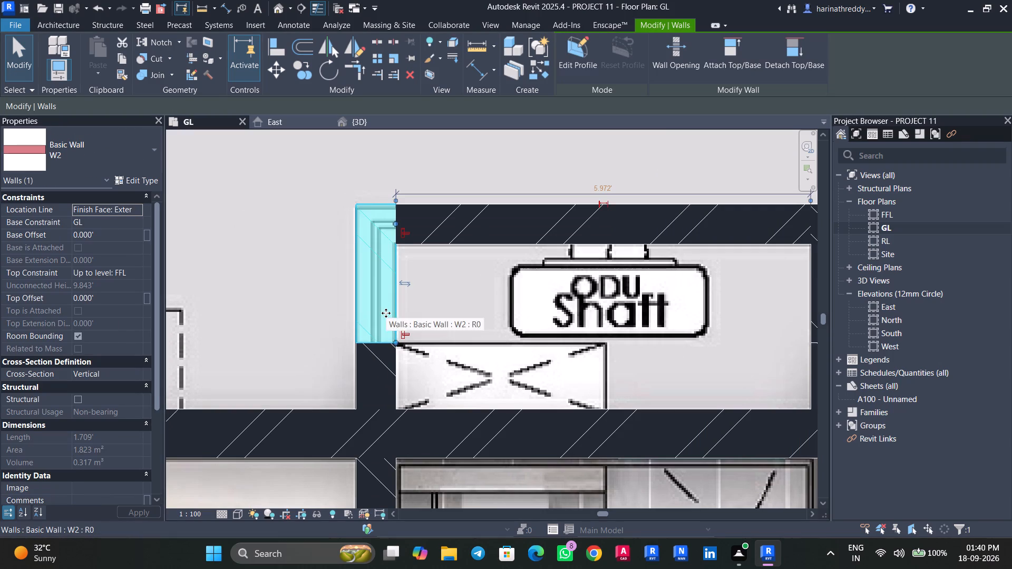
pyautogui.press('Escape')
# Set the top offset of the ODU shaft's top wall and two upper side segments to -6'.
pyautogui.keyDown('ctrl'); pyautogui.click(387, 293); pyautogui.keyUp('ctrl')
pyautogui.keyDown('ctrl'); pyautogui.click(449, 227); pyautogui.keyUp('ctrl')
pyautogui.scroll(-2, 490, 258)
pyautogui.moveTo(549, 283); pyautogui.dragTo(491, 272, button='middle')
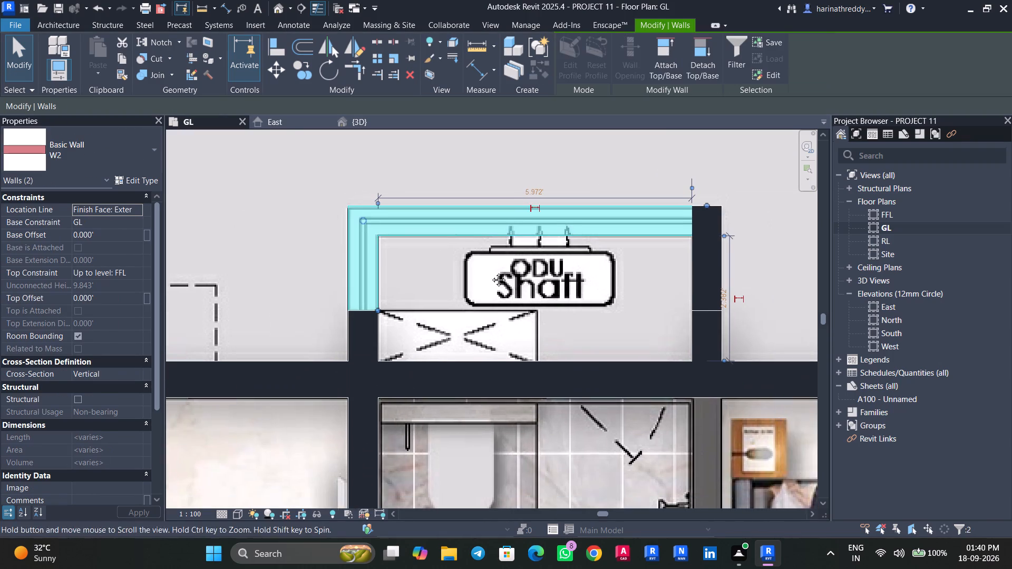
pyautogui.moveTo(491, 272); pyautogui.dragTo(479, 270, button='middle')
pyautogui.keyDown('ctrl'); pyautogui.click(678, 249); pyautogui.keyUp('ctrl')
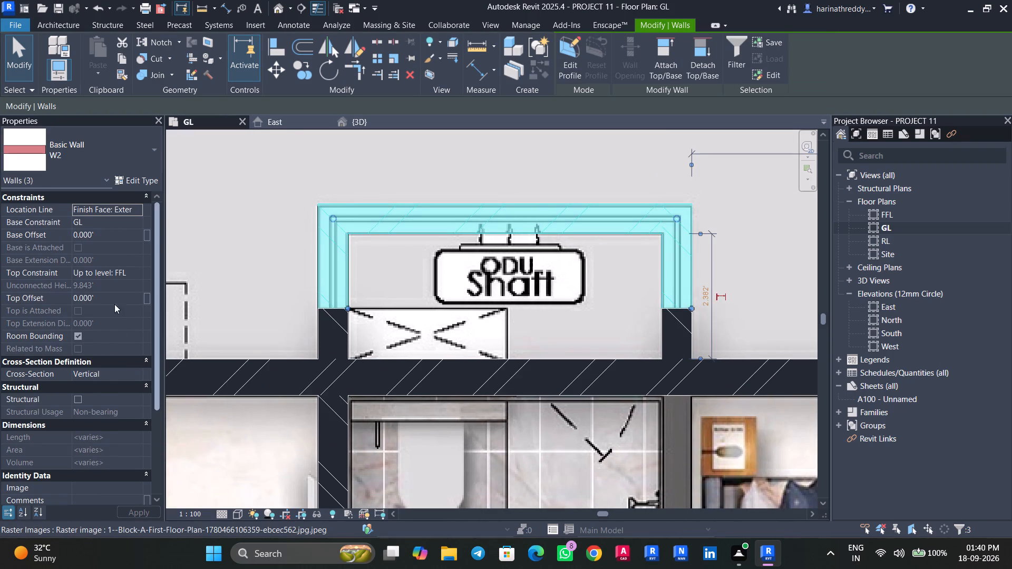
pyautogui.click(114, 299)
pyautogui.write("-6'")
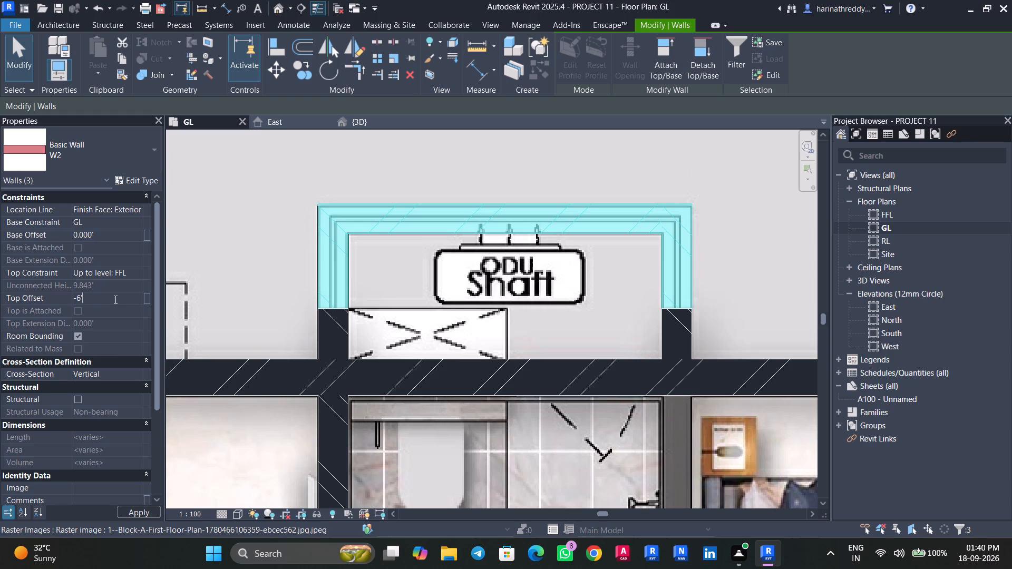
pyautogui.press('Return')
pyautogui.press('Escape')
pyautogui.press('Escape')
# Set the top offset of the ODU shaft's top wall and two upper side segments to -8'.
pyautogui.scroll(-3, 442, 289)
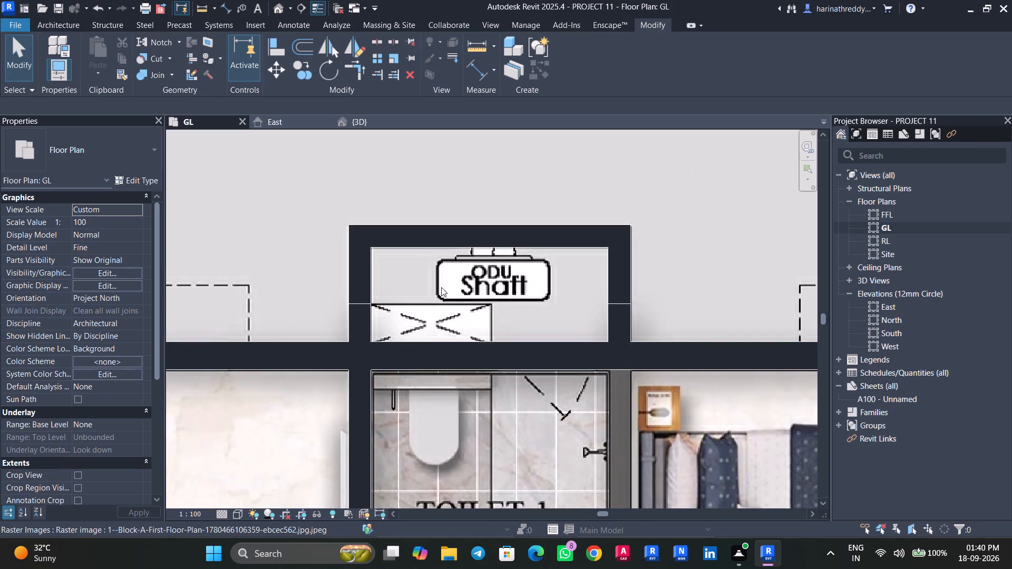
pyautogui.keyDown('ctrl'); pyautogui.click(443, 243); pyautogui.keyUp('ctrl')
pyautogui.keyDown('ctrl'); pyautogui.click(369, 272); pyautogui.keyUp('ctrl')
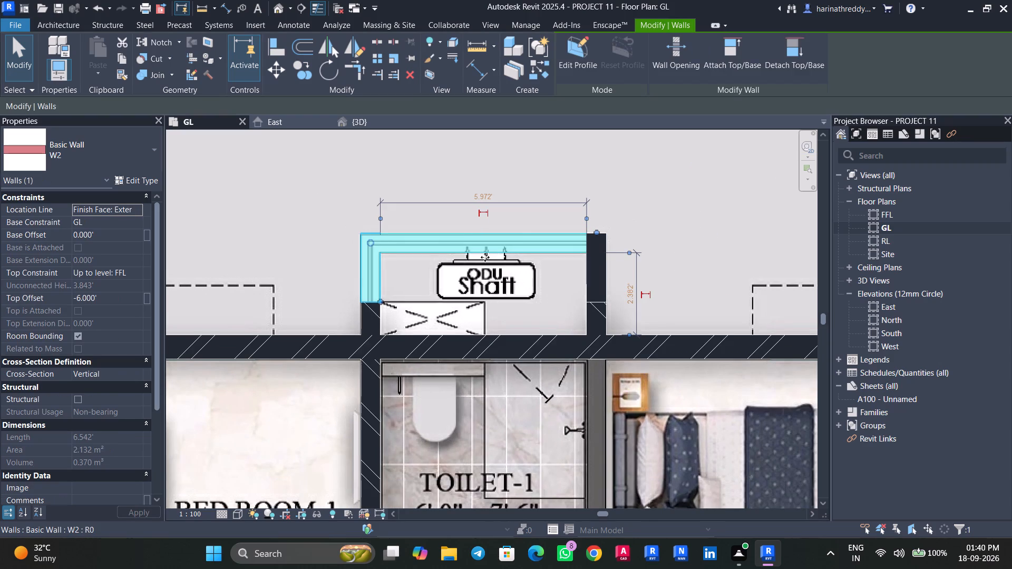
pyautogui.keyDown('ctrl'); pyautogui.click(602, 257); pyautogui.keyUp('ctrl')
pyautogui.click(130, 300)
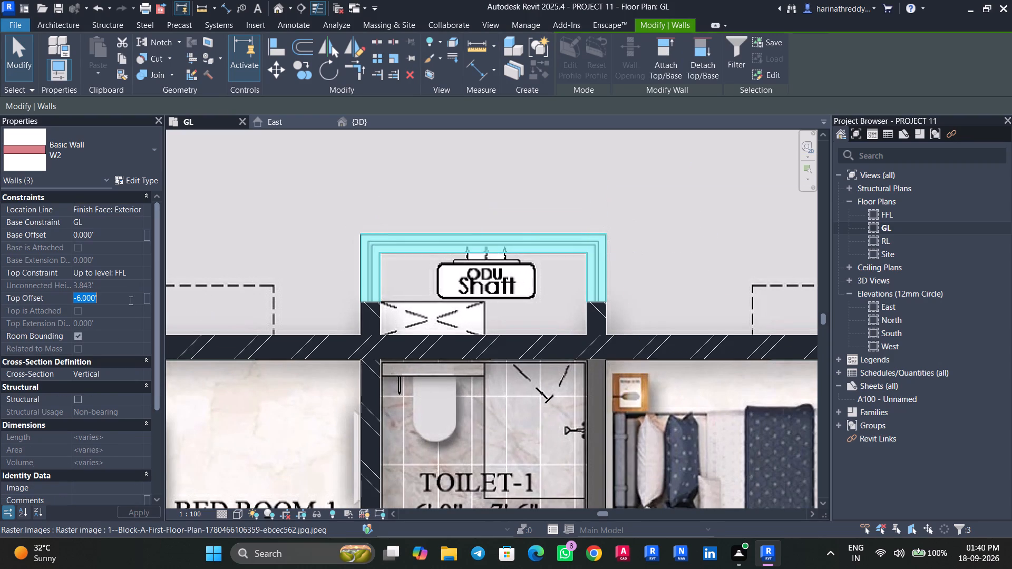
pyautogui.write("-8'")
pyautogui.press('Return')
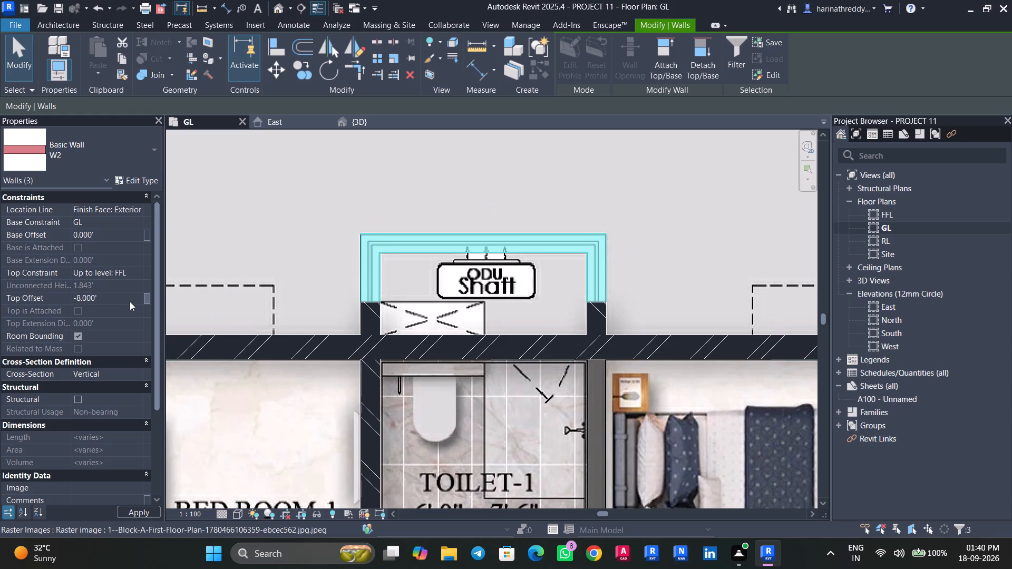
pyautogui.press('Escape')
pyautogui.press('Escape')
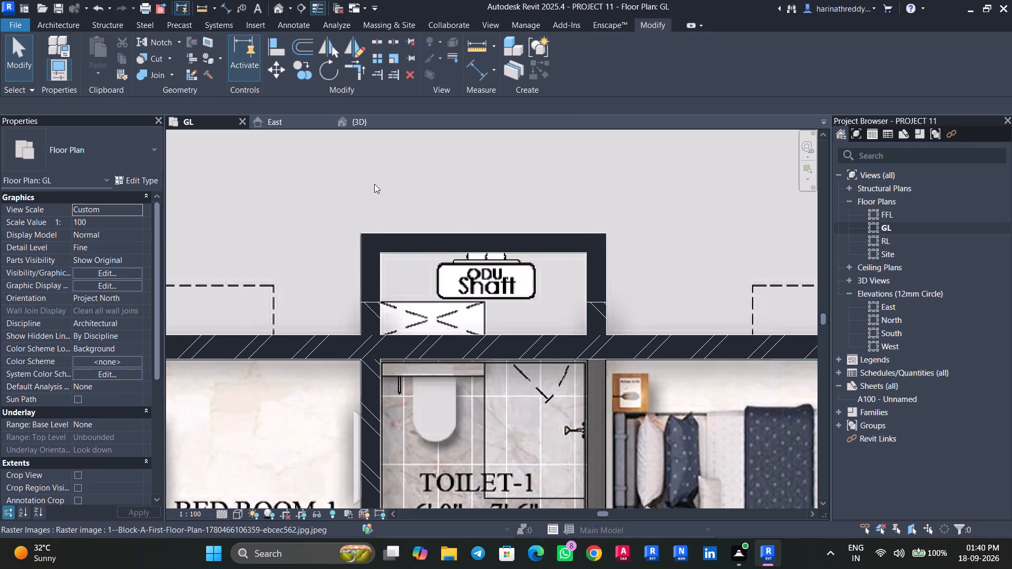
# Draw a W8 outer wall about 19.9 ft long from Bed Room-2's upper outer corner down to the side ODU shaft's bottom wall edge.
pyautogui.scroll(-13, 379, 183)
pyautogui.scroll(6, 488, 256)
pyautogui.scroll(-1, 498, 242)
pyautogui.scroll(2, 499, 238)
pyautogui.moveTo(504, 215); pyautogui.dragTo(484, 290, button='middle')
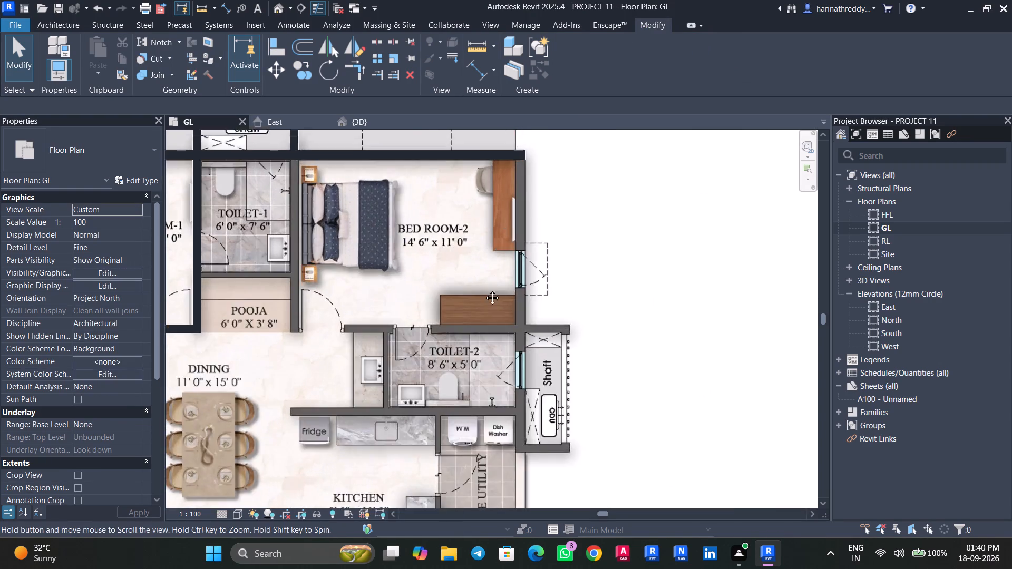
pyautogui.moveTo(484, 290); pyautogui.dragTo(471, 329, button='middle')
pyautogui.click(460, 254)
pyautogui.scroll(8, 465, 269)
pyautogui.press('c')
pyautogui.press('s')
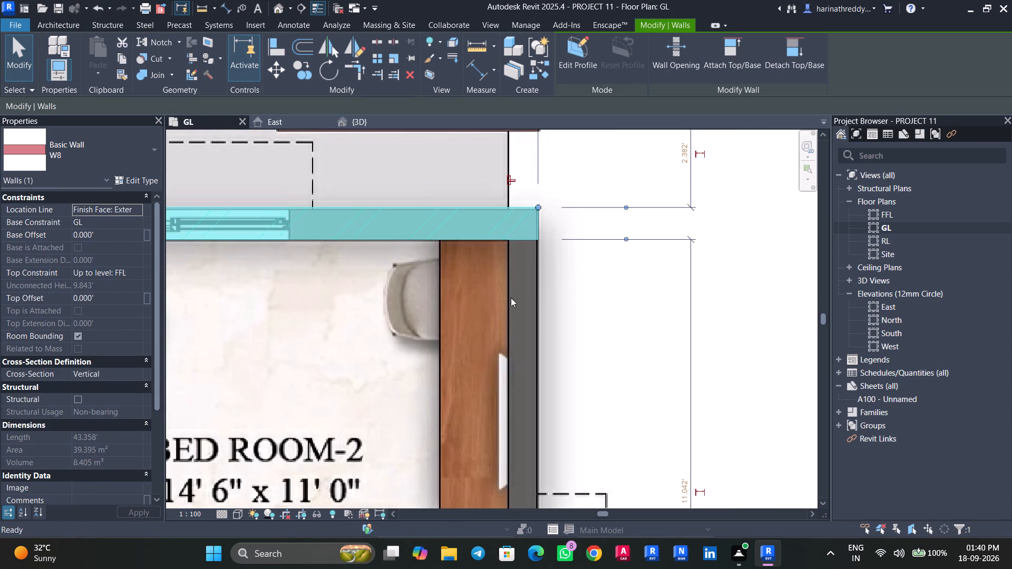
pyautogui.click(538, 240)
pyautogui.moveTo(540, 390); pyautogui.dragTo(524, 300, button='middle')
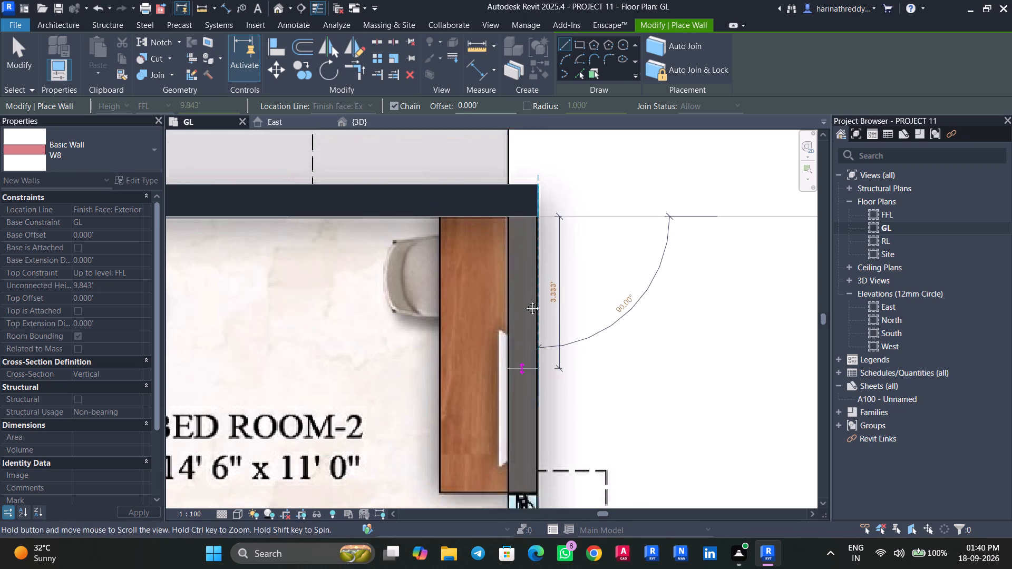
pyautogui.moveTo(524, 300); pyautogui.dragTo(522, 189, button='middle')
pyautogui.moveTo(524, 363); pyautogui.dragTo(527, 46, button='middle')
pyautogui.moveTo(531, 282); pyautogui.dragTo(532, 54, button='middle')
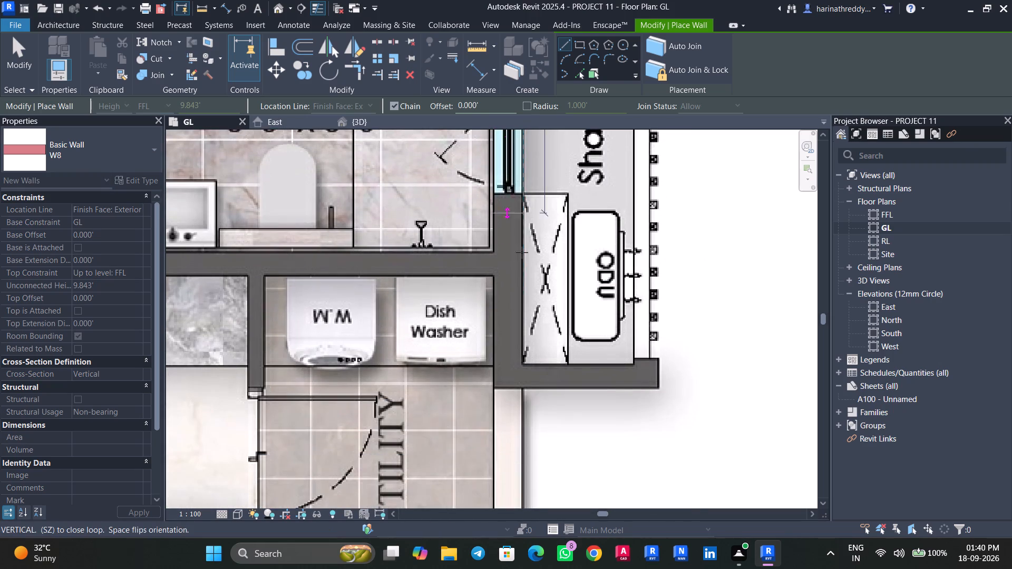
pyautogui.moveTo(524, 350); pyautogui.dragTo(524, 233, button='middle')
pyautogui.scroll(8, 521, 271)
pyautogui.click(521, 271)
pyautogui.press('Escape')
pyautogui.press('Escape')
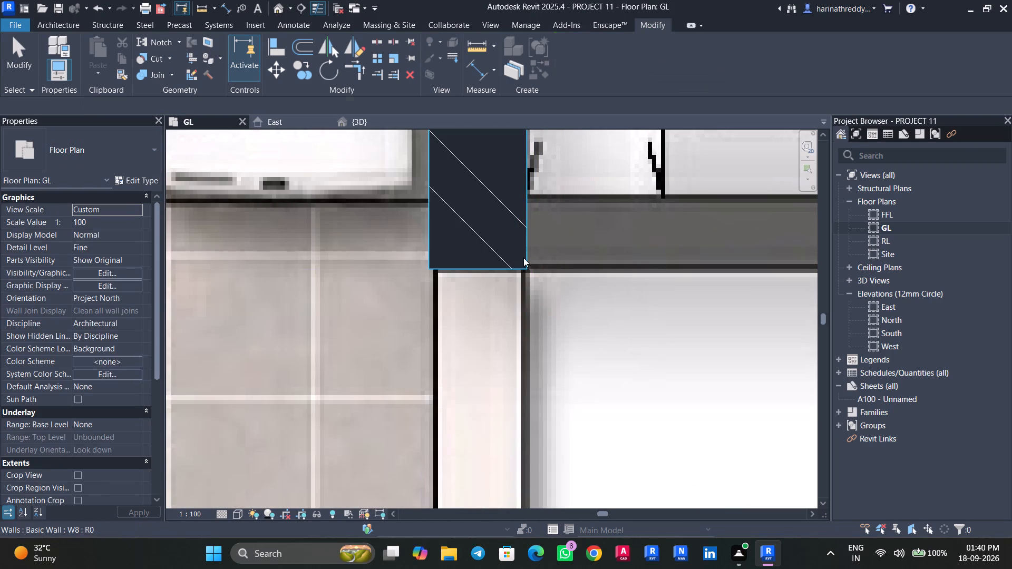
pyautogui.press('Escape')
# Nudge the new W8 side wall right and down to match the drawn wall at the shaft's bottom corner beside the Utility.
pyautogui.click(489, 228)
pyautogui.moveTo(490, 241); pyautogui.dragTo(494, 319, button='middle')
pyautogui.press('Right')
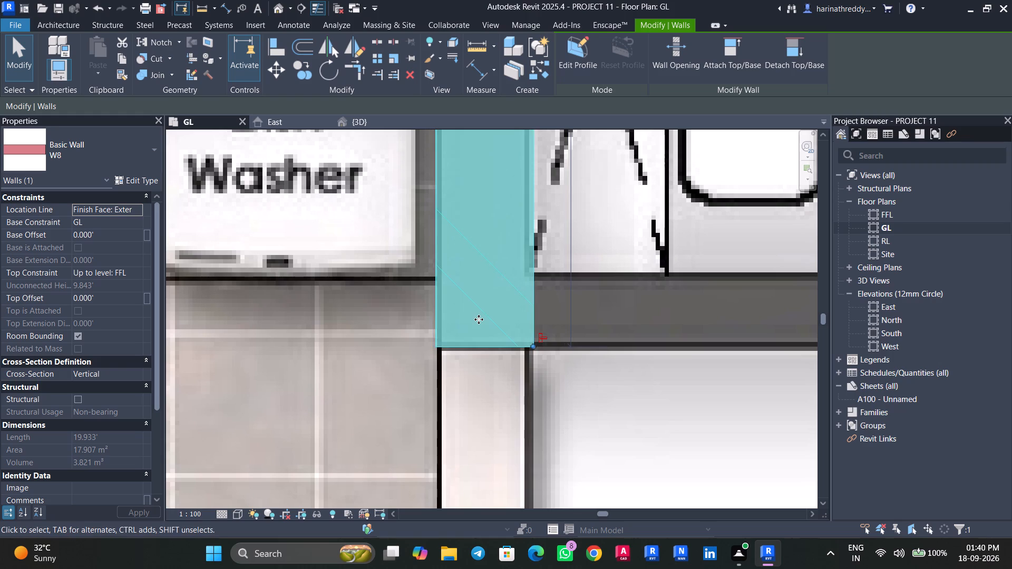
pyautogui.press('Down')
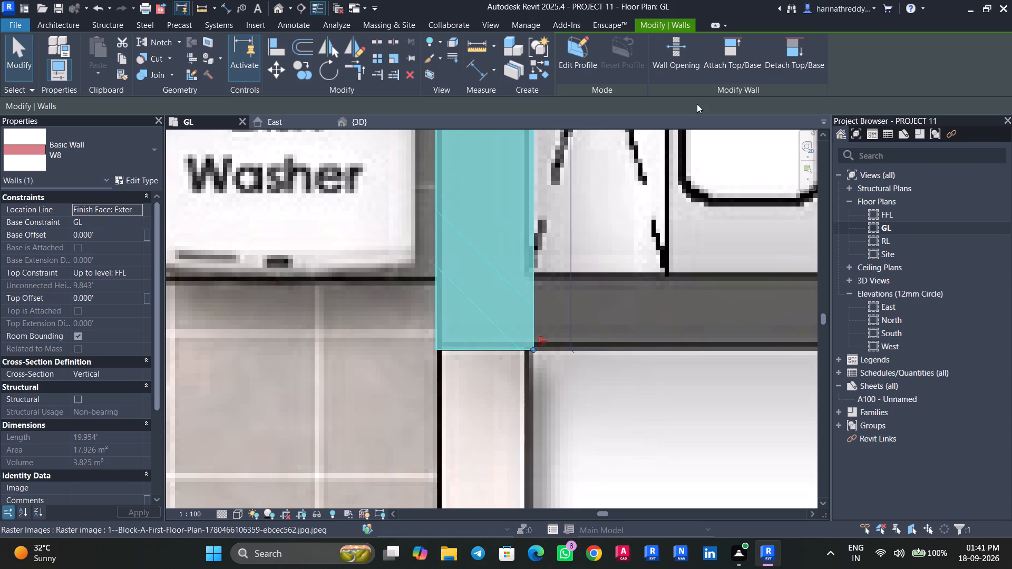
pyautogui.scroll(-7, 622, 237)
pyautogui.moveTo(613, 226); pyautogui.dragTo(458, 289, button='middle')
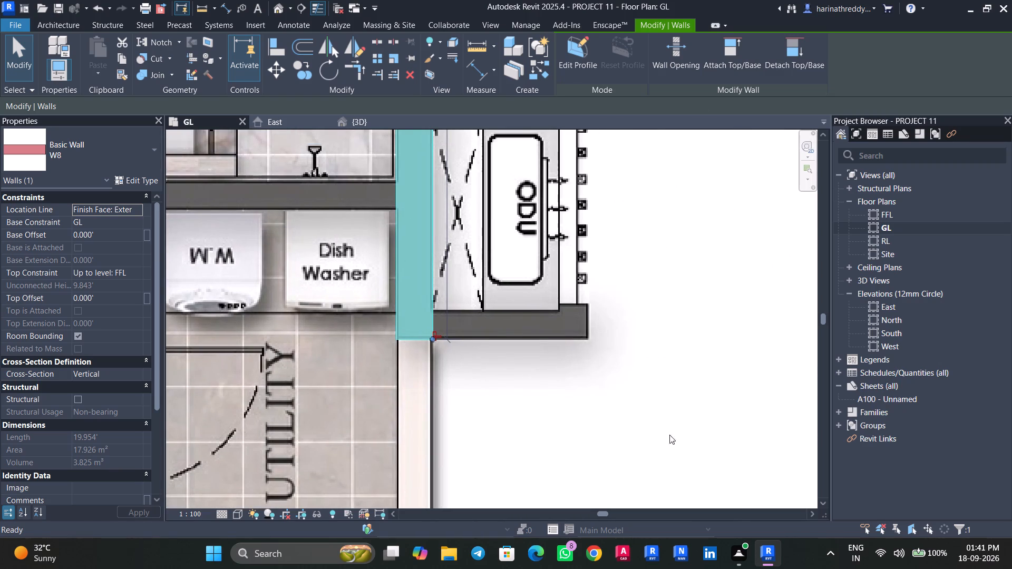
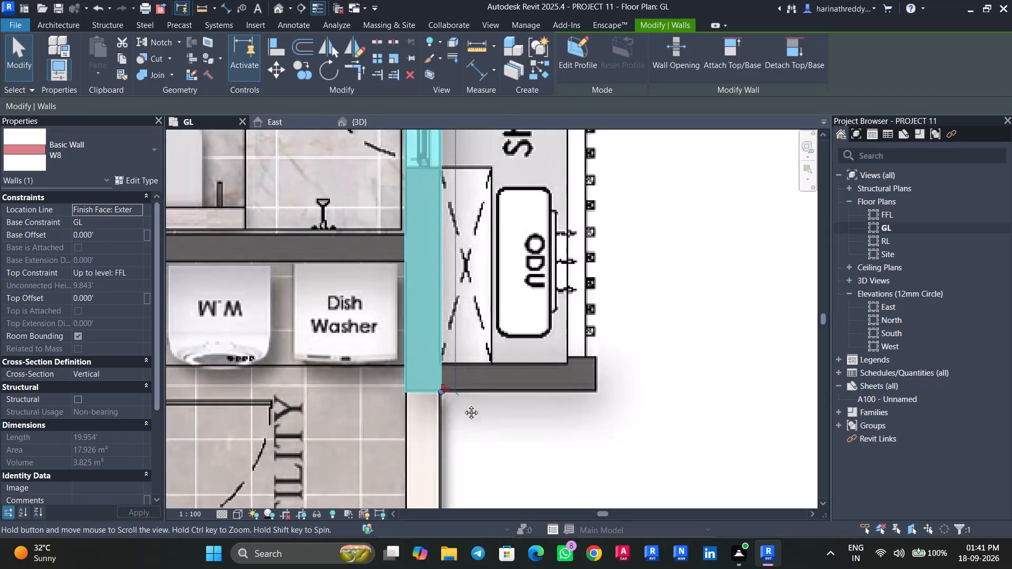
# Draw the side ODU shaft's bottom wall about 3.3 ft long, outward from the lower corner of the W8 side wall.
pyautogui.scroll(2, 463, 406)
pyautogui.press('Escape')
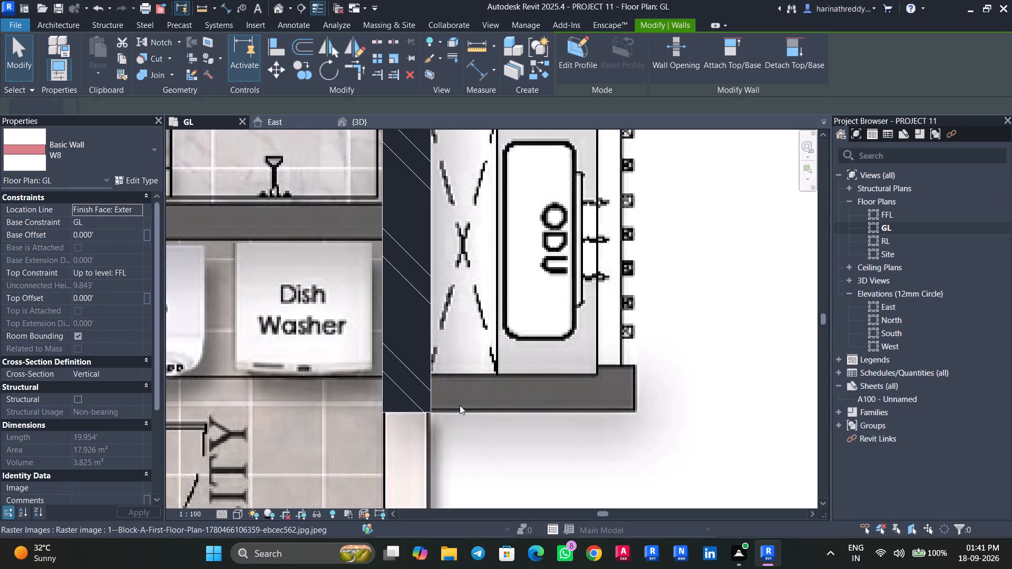
pyautogui.click(409, 391)
pyautogui.write('CS')
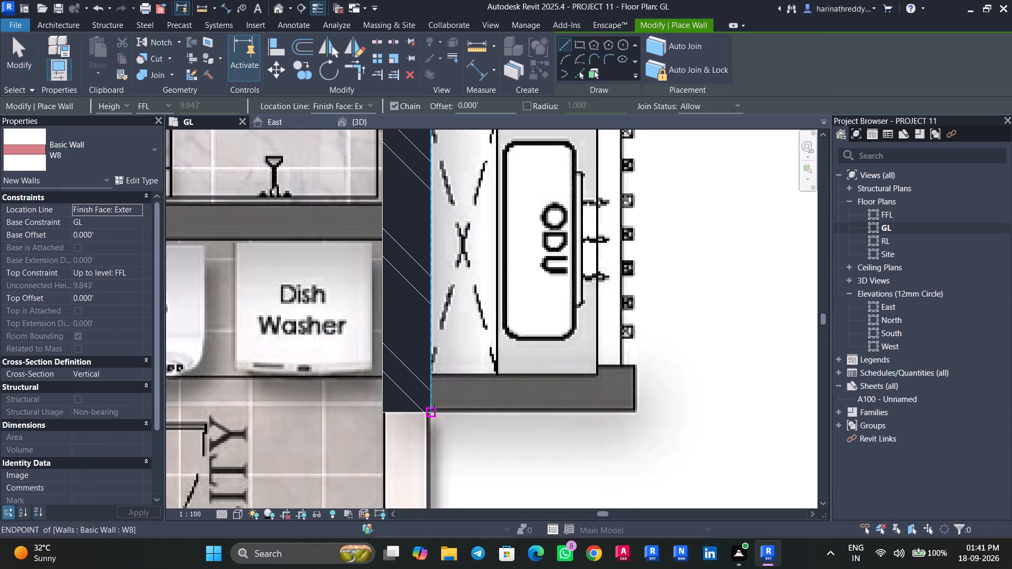
pyautogui.click(435, 411)
pyautogui.press('space')
pyautogui.scroll(5, 615, 411)
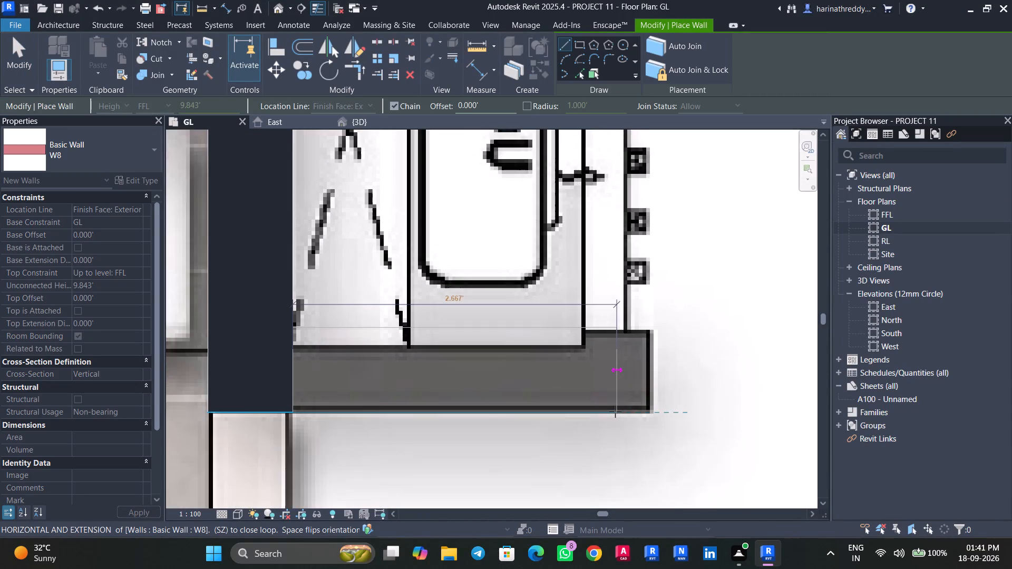
pyautogui.click(656, 404)
pyautogui.press('Escape')
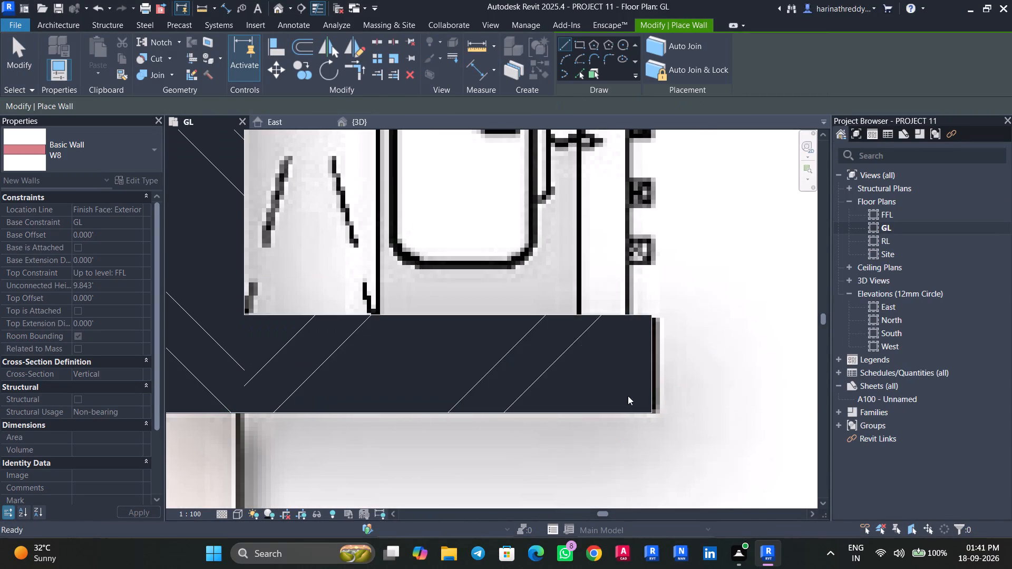
pyautogui.press('Escape')
# Change the side ODU shaft's bottom wall to type W2.
pyautogui.click(542, 367)
pyautogui.click(37, 142)
pyautogui.scroll(4, 41, 252)
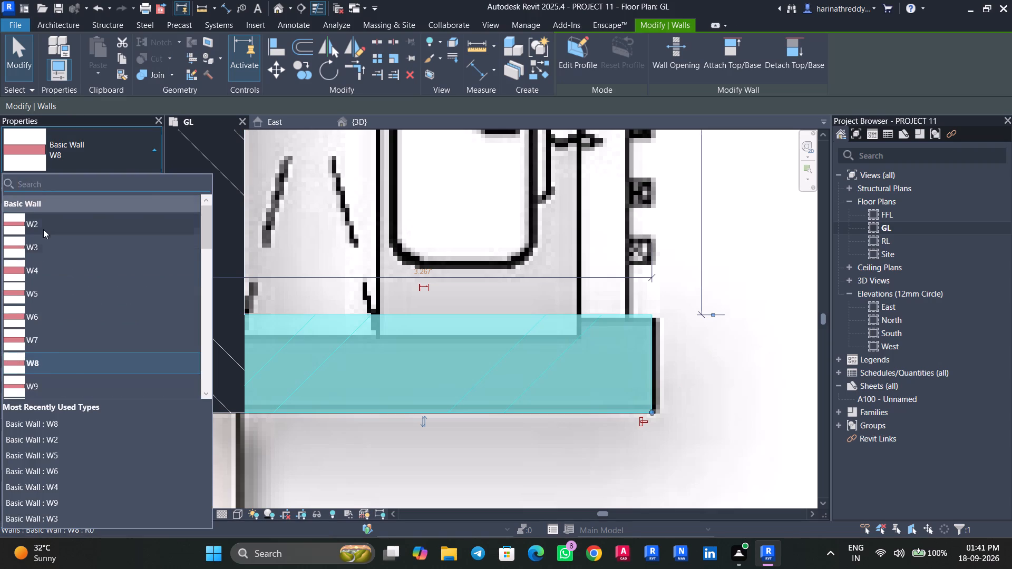
pyautogui.click(43, 225)
# Draw a W2 wall about 3.3 ft long along the side ODU shaft's top edge, outward from the W8 side wall.
pyautogui.scroll(-5, 346, 322)
pyautogui.moveTo(367, 331); pyautogui.dragTo(369, 492, button='middle')
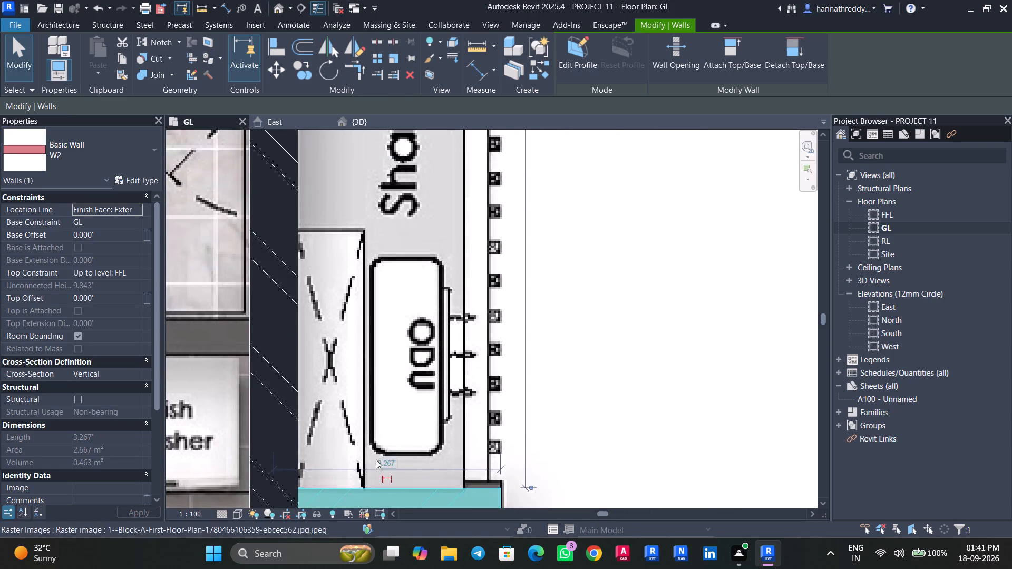
pyautogui.scroll(-6, 376, 451)
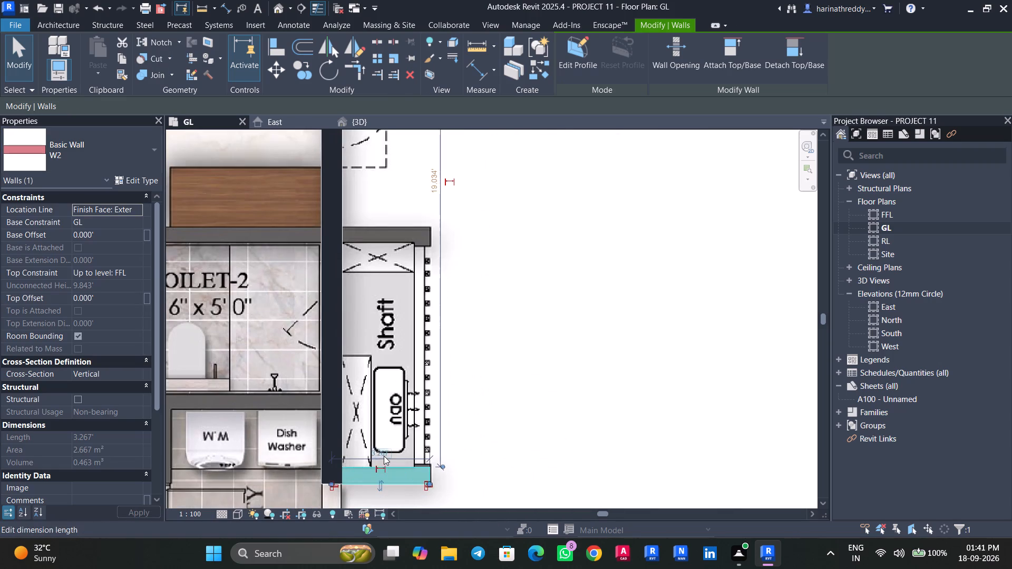
pyautogui.scroll(1, 421, 472)
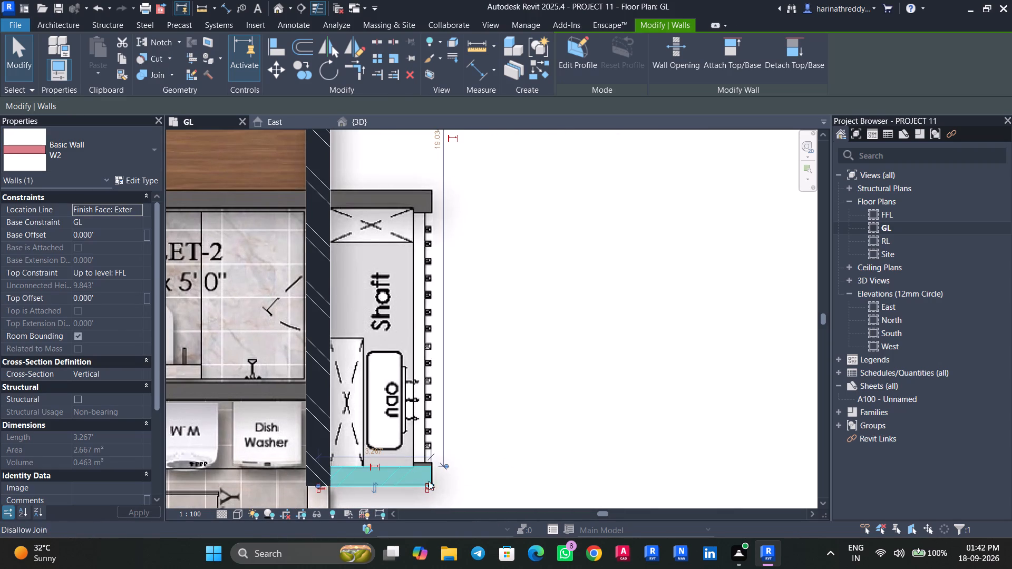
pyautogui.press('Escape')
pyautogui.click(384, 470)
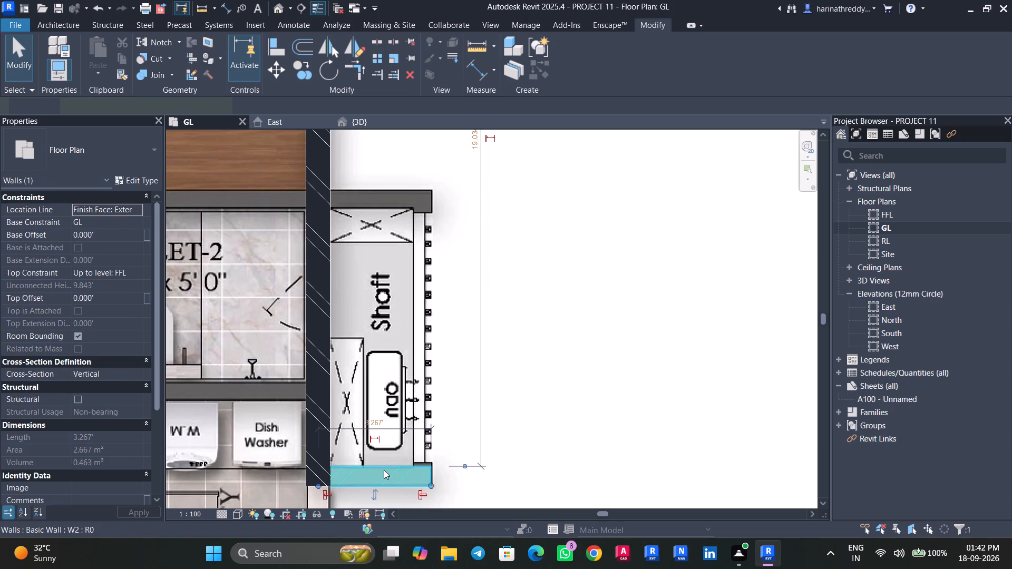
pyautogui.write('CS')
pyautogui.scroll(5, 326, 192)
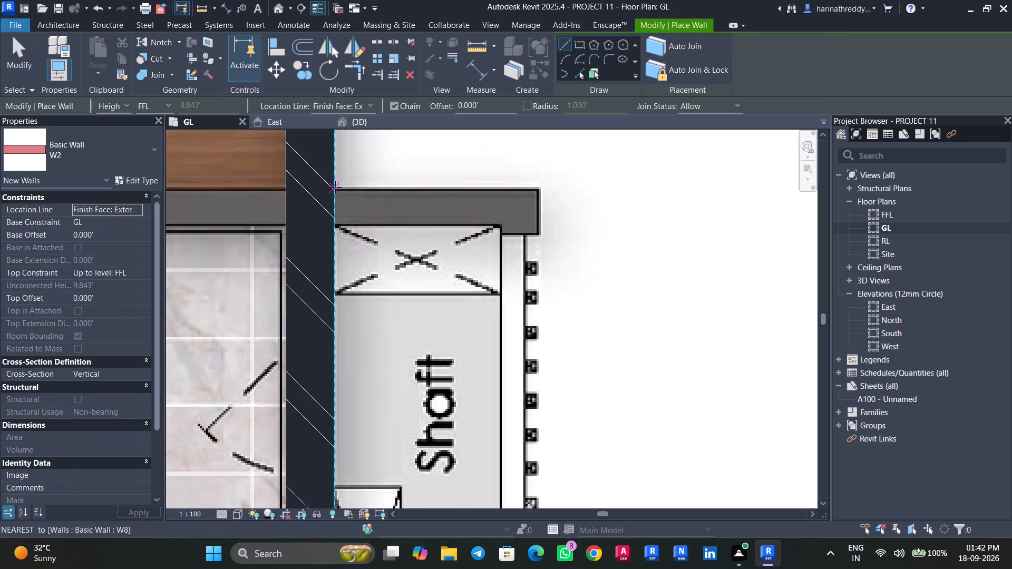
pyautogui.scroll(2, 334, 189)
pyautogui.click(334, 189)
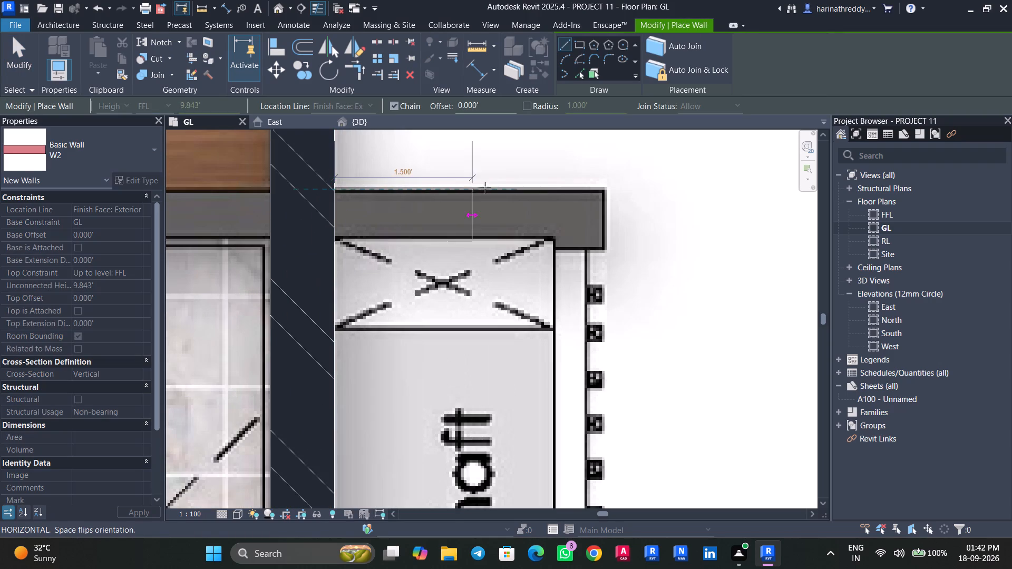
pyautogui.click(602, 188)
pyautogui.press('Escape')
pyautogui.press('Escape')
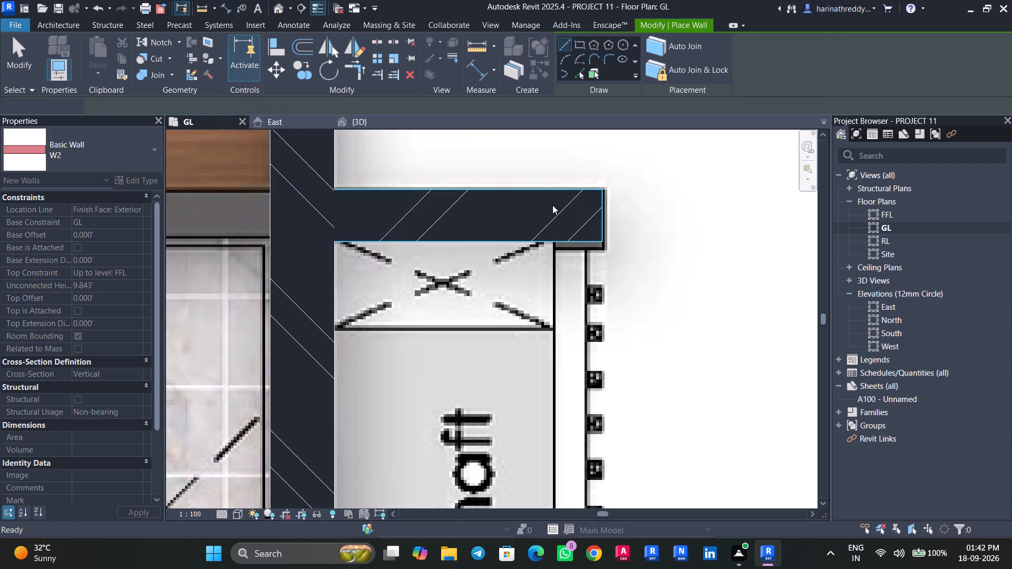
# Nudge the shaft's top W2 wall slightly outward to match its drawn end in the plan image.
pyautogui.click(552, 205)
pyautogui.press('Up')
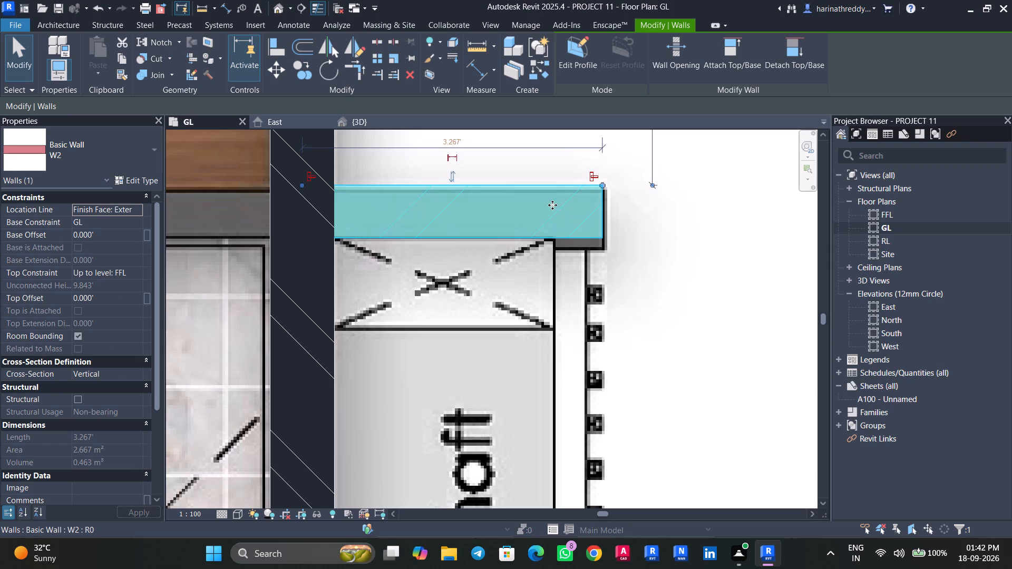
pyautogui.press('Right')
pyautogui.press('Right')
pyautogui.press('Left')
pyautogui.press('Down')
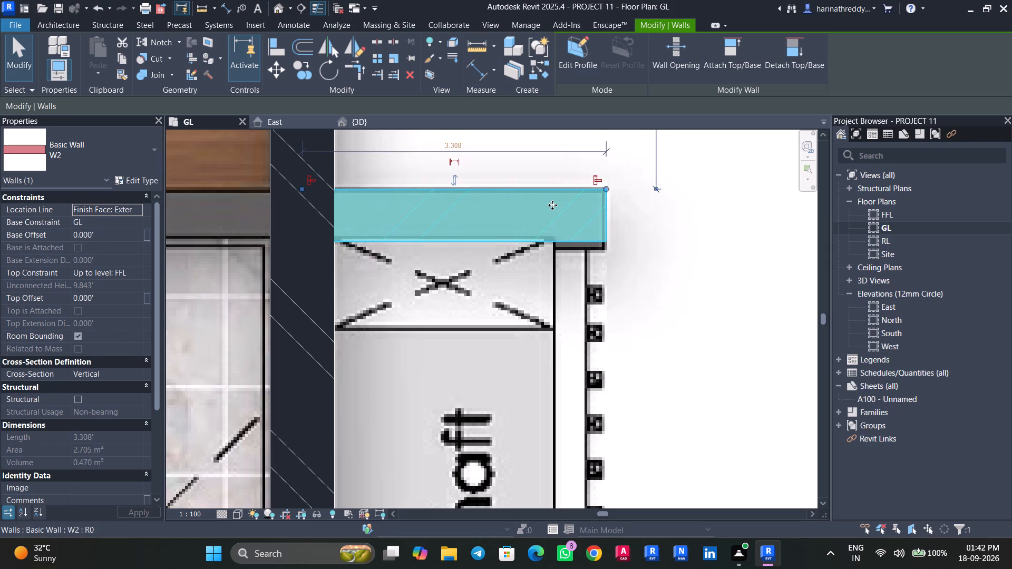
pyautogui.press('Escape')
# Draw a W2 outer wall about 8 ft long closing the side ODU shaft between its bottom and top walls.
pyautogui.click(551, 205)
pyautogui.scroll(1, 558, 222)
pyautogui.scroll(-7, 558, 222)
pyautogui.moveTo(605, 302); pyautogui.dragTo(582, 221, button='middle')
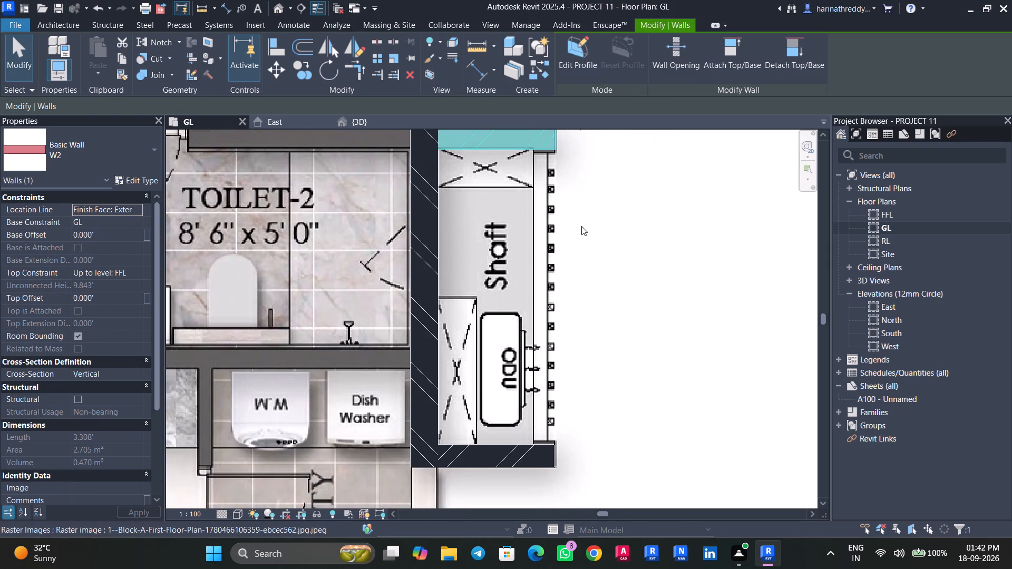
pyautogui.press('c')
pyautogui.press('s')
pyautogui.click(556, 449)
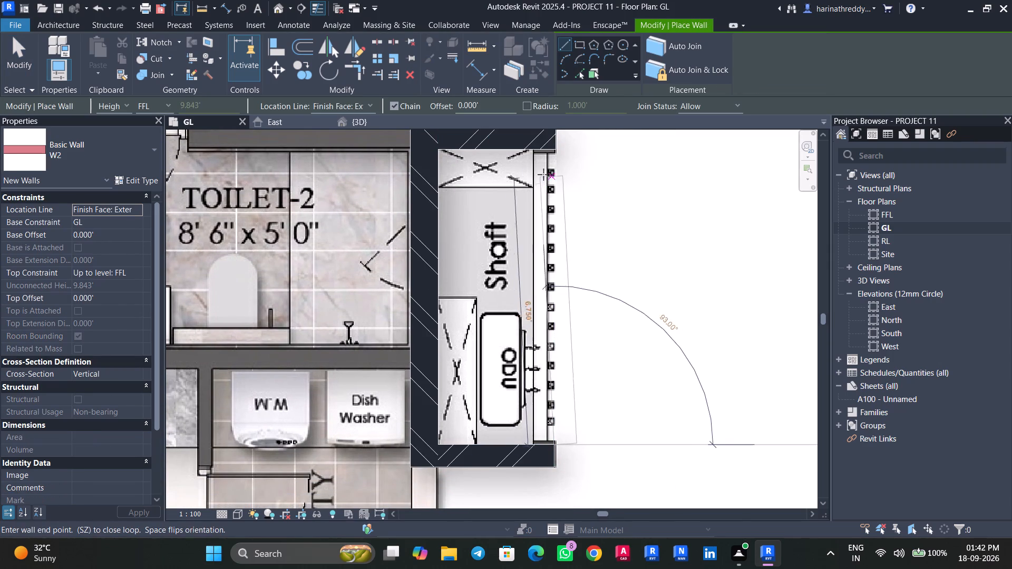
pyautogui.press('space')
pyautogui.click(555, 148)
pyautogui.press('Escape')
pyautogui.press('Escape')
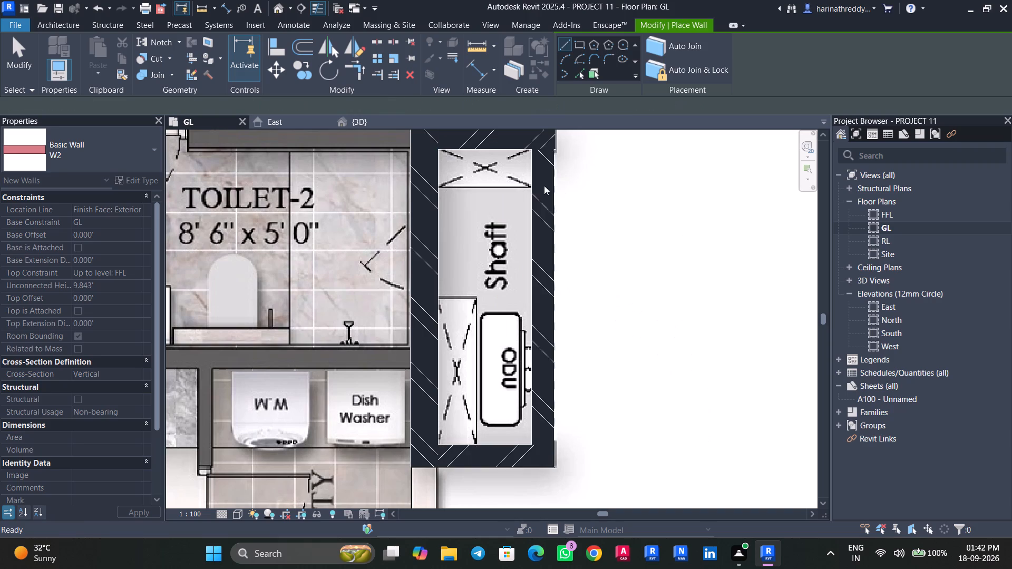
# Nudge the shaft's outer W2 wall outward to line up with the ends of the top and bottom walls.
pyautogui.click(544, 197)
pyautogui.scroll(4, 544, 197)
pyautogui.moveTo(550, 190); pyautogui.dragTo(549, 364, button='middle')
pyautogui.scroll(2, 548, 344)
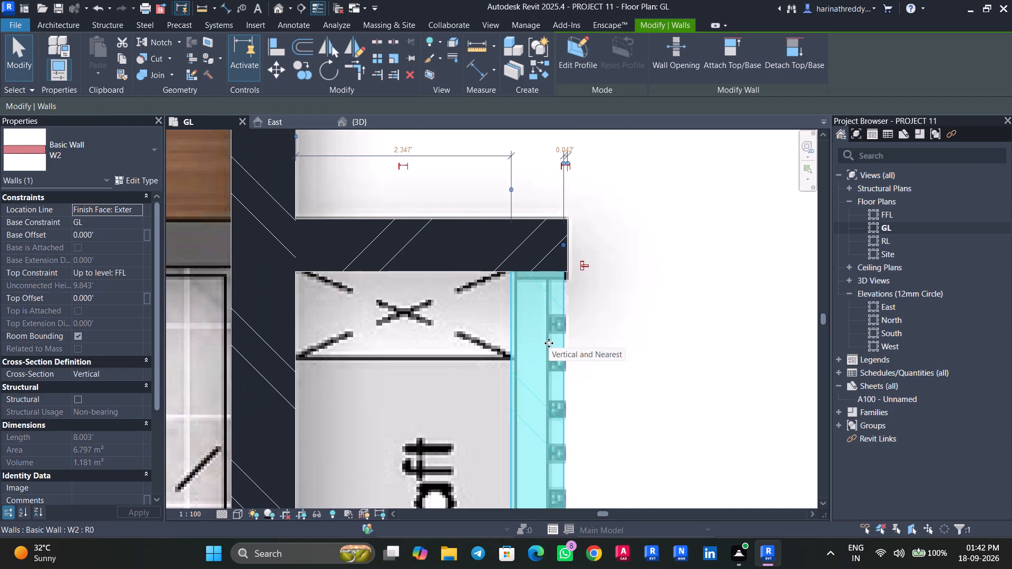
pyautogui.press('Right')
pyautogui.moveTo(593, 343); pyautogui.dragTo(557, 0, button='middle')
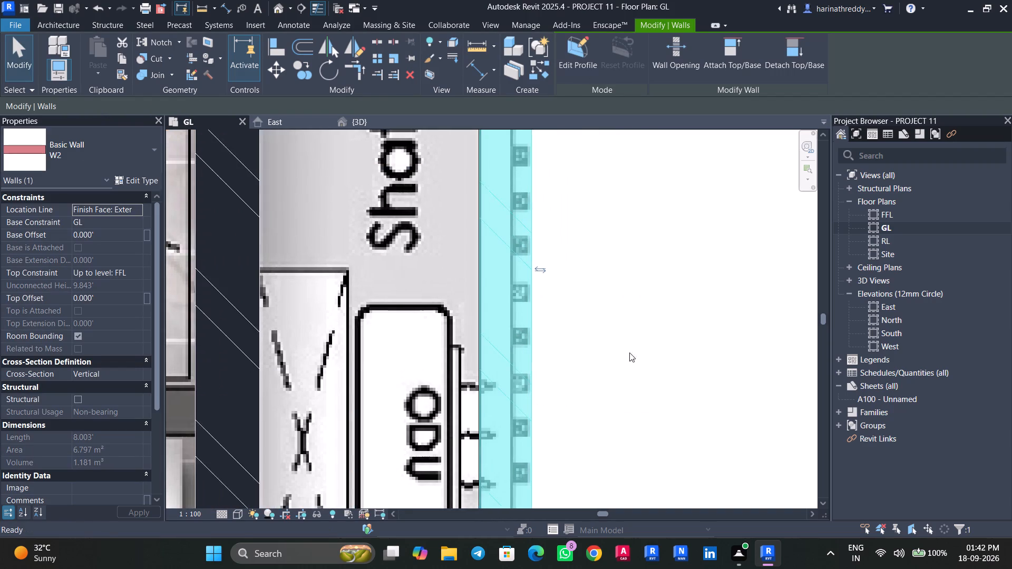
pyautogui.moveTo(629, 352); pyautogui.dragTo(629, 13, button='middle')
pyautogui.press('Escape')
# Split the shaft's outer W2 wall just above the bottom wall and just below the top wall.
pyautogui.click(511, 293)
pyautogui.moveTo(513, 290); pyautogui.dragTo(533, 346, button='middle')
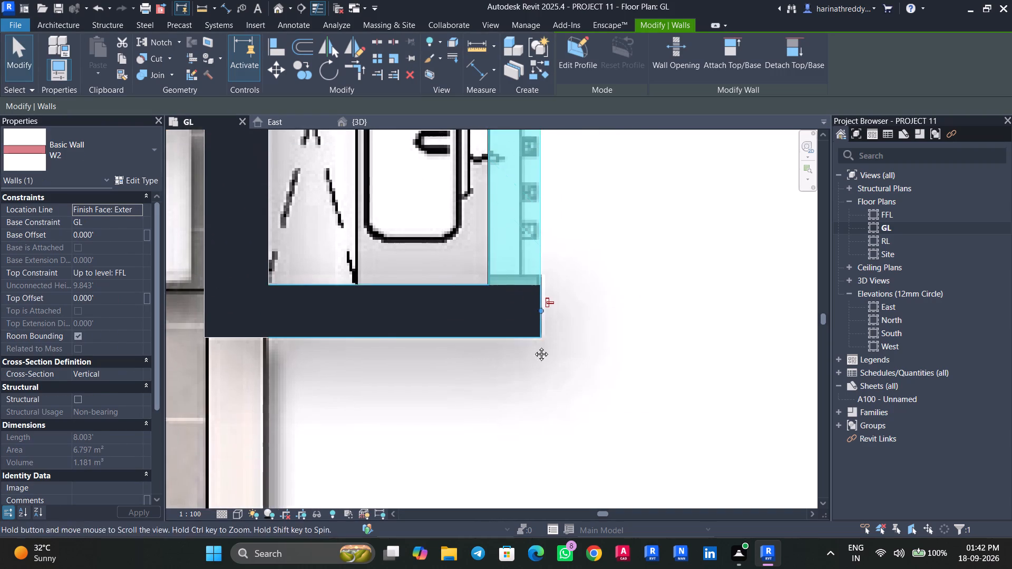
pyautogui.moveTo(533, 346); pyautogui.dragTo(551, 416, button='middle')
pyautogui.write('SL')
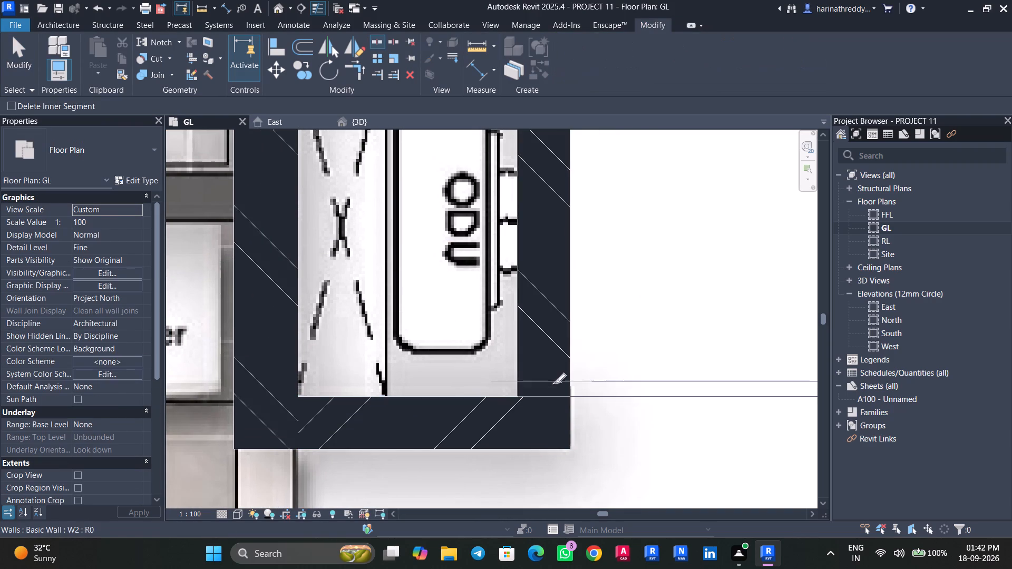
pyautogui.click(554, 381)
pyautogui.moveTo(590, 249); pyautogui.dragTo(667, 521, button='middle')
pyautogui.scroll(-3, 653, 291)
pyautogui.moveTo(629, 159); pyautogui.dragTo(625, 325, button='middle')
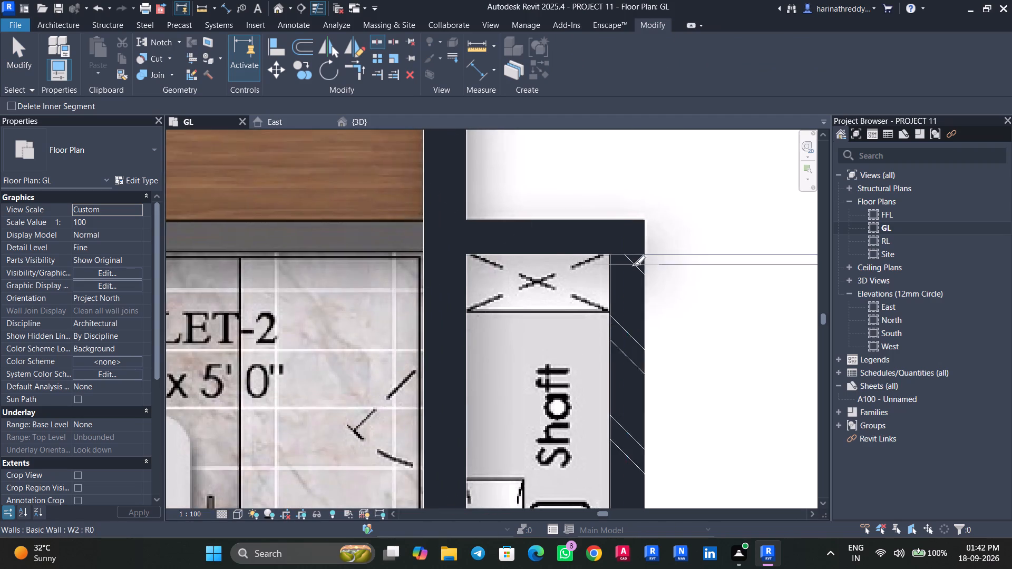
pyautogui.scroll(5, 634, 264)
pyautogui.click(634, 264)
pyautogui.press('Escape')
pyautogui.press('Escape')
# Nudge the middle segment of the shaft's outer wall down and up to position its split joints near the bottom and top walls.
pyautogui.click(630, 320)
pyautogui.scroll(-6, 630, 320)
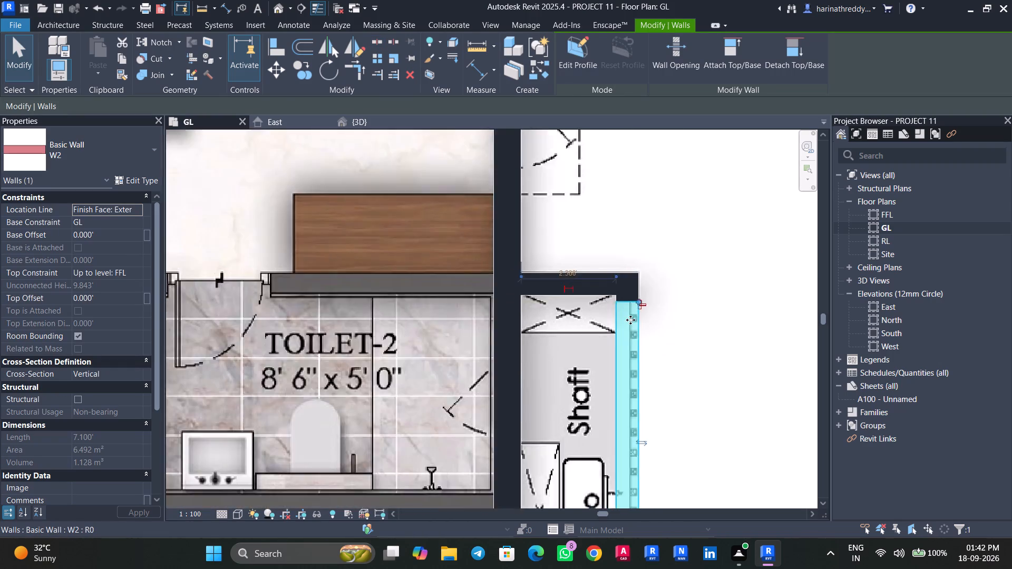
pyautogui.scroll(-5, 630, 320)
pyautogui.moveTo(630, 320); pyautogui.dragTo(614, 190, button='middle')
pyautogui.scroll(11, 629, 356)
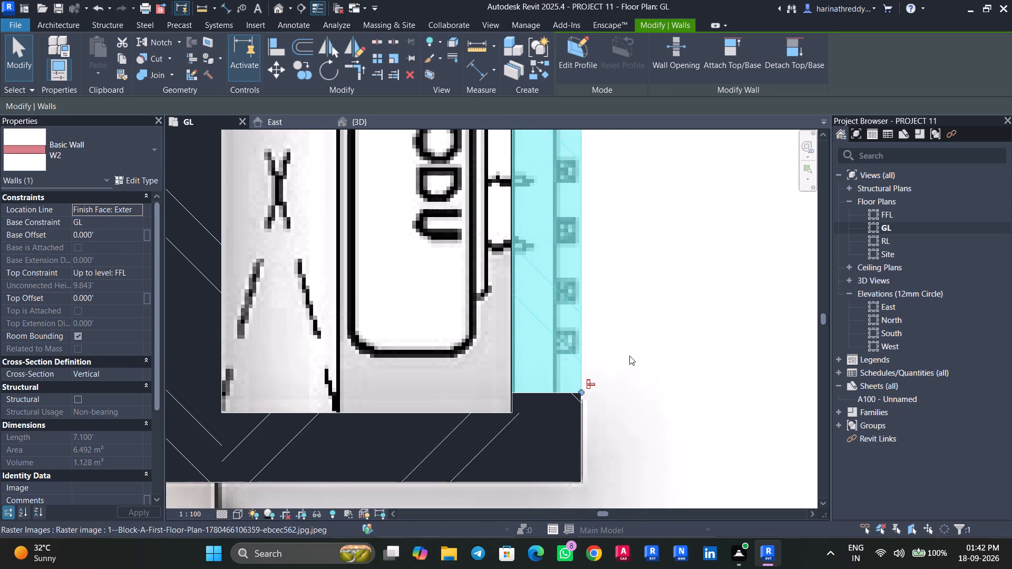
pyautogui.press('Down')
pyautogui.press('Down')
pyautogui.press('Down')
pyautogui.press('Down')
pyautogui.press('Down')
pyautogui.press('Up')
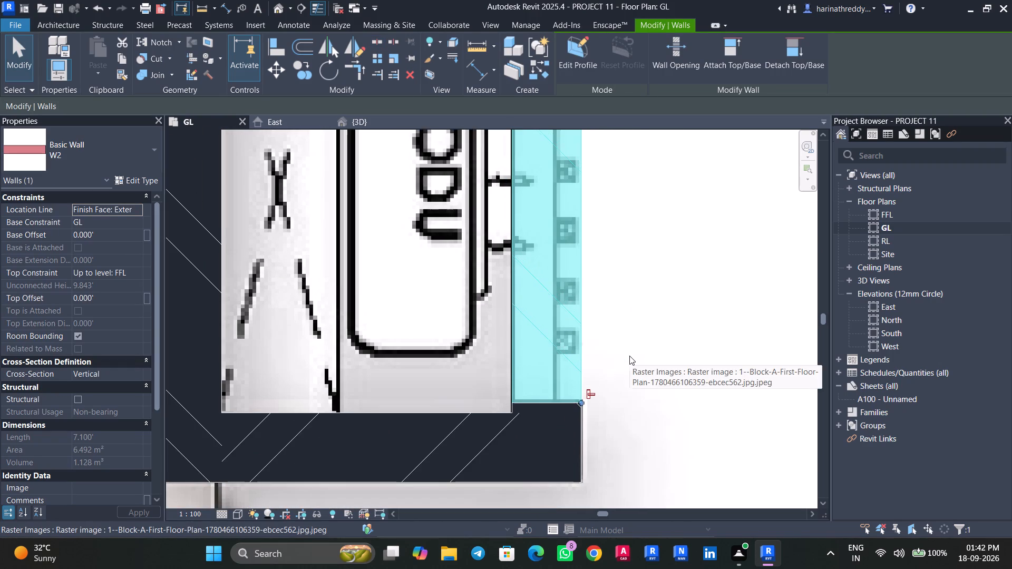
pyautogui.press('Up')
pyautogui.scroll(-6, 631, 356)
pyautogui.moveTo(631, 181); pyautogui.dragTo(644, 509, button='middle')
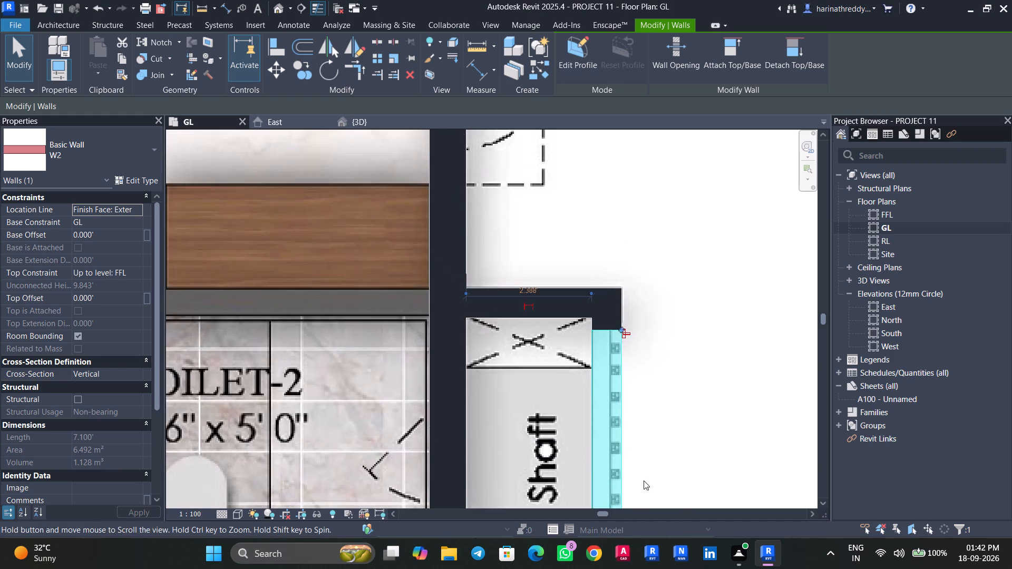
pyautogui.scroll(5, 609, 355)
pyautogui.press('Up')
pyautogui.press('Up')
pyautogui.press('Up')
pyautogui.press('Up')
pyautogui.press('Up')
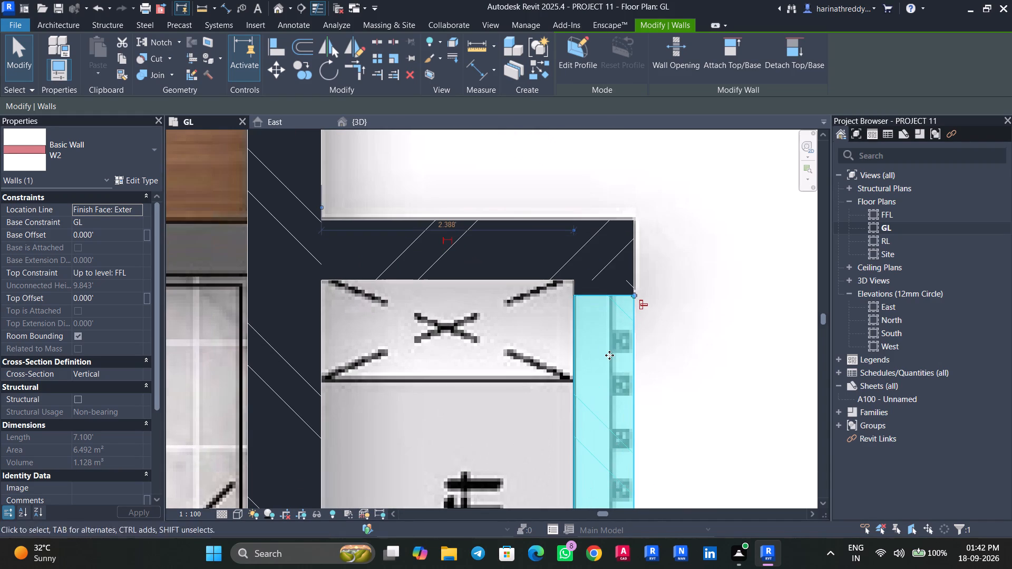
pyautogui.press('Up')
pyautogui.press('Up')
pyautogui.press('Up')
pyautogui.press('Up')
pyautogui.press('Down')
pyautogui.press('Down')
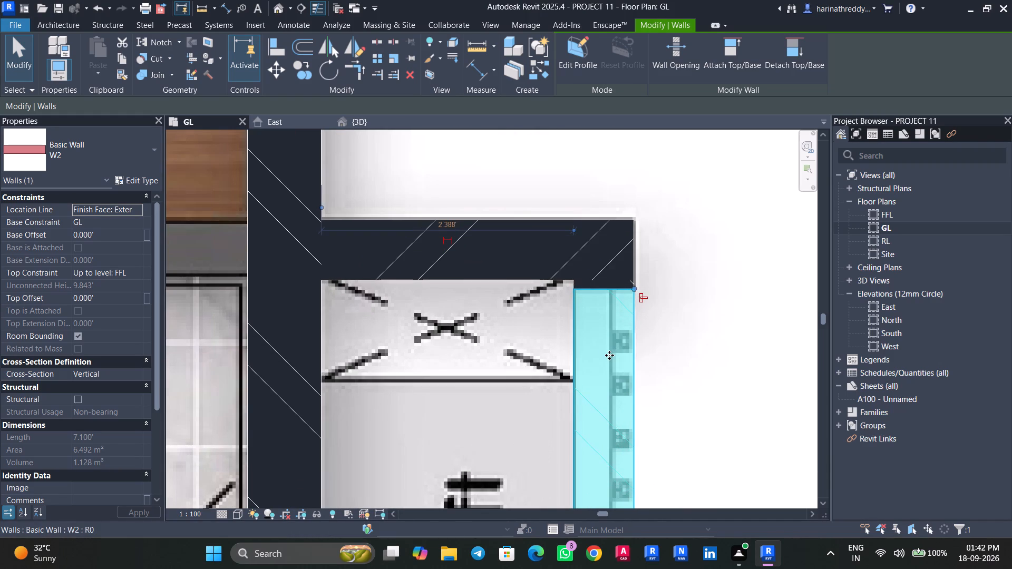
# Set the top offset of the shaft's middle outer wall segment to -6'.
pyautogui.scroll(-7, 608, 364)
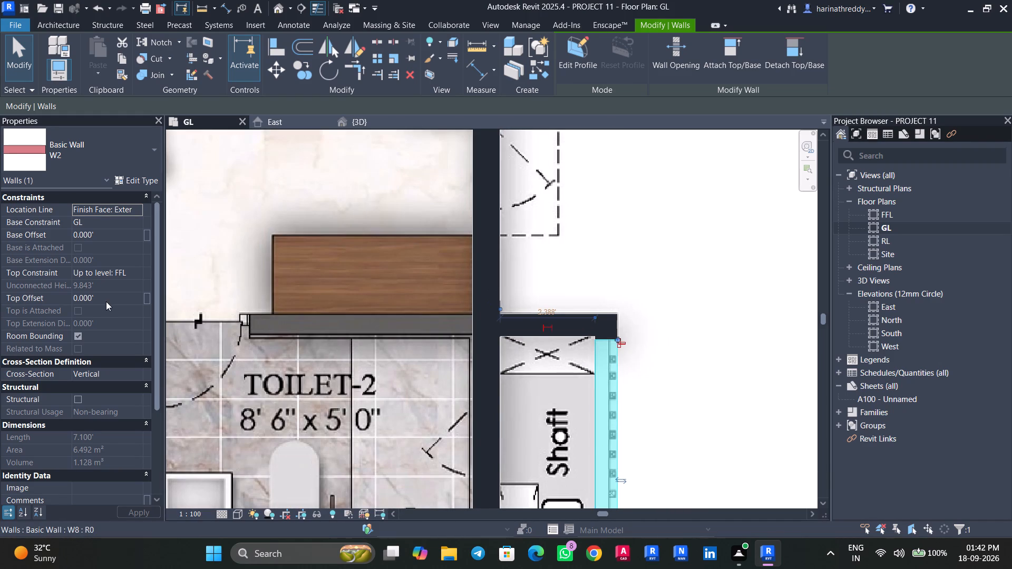
pyautogui.click(106, 301)
pyautogui.write("-6'")
pyautogui.press('Return')
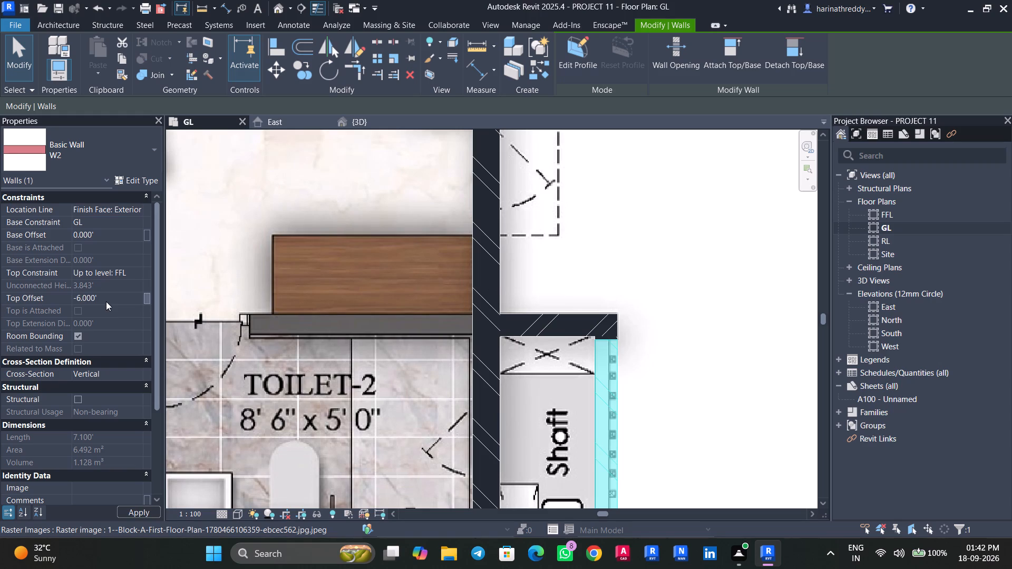
pyautogui.press('Escape')
# Extend the outer W8 wall beside the shaft down along the utility to meet the wall below the kitchen.
pyautogui.moveTo(678, 381); pyautogui.dragTo(586, 216, button='middle')
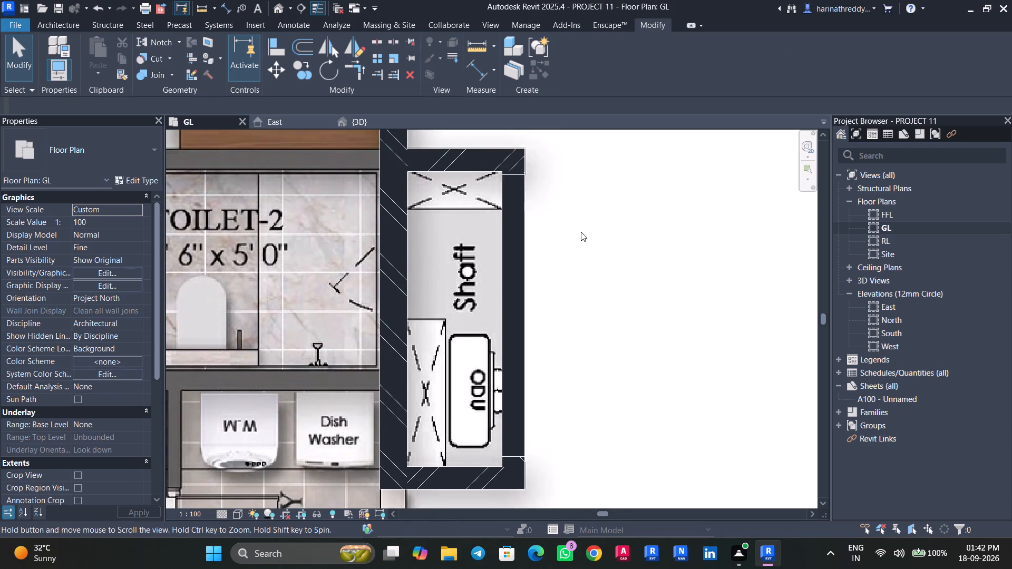
pyautogui.scroll(-8, 581, 232)
pyautogui.scroll(3, 526, 364)
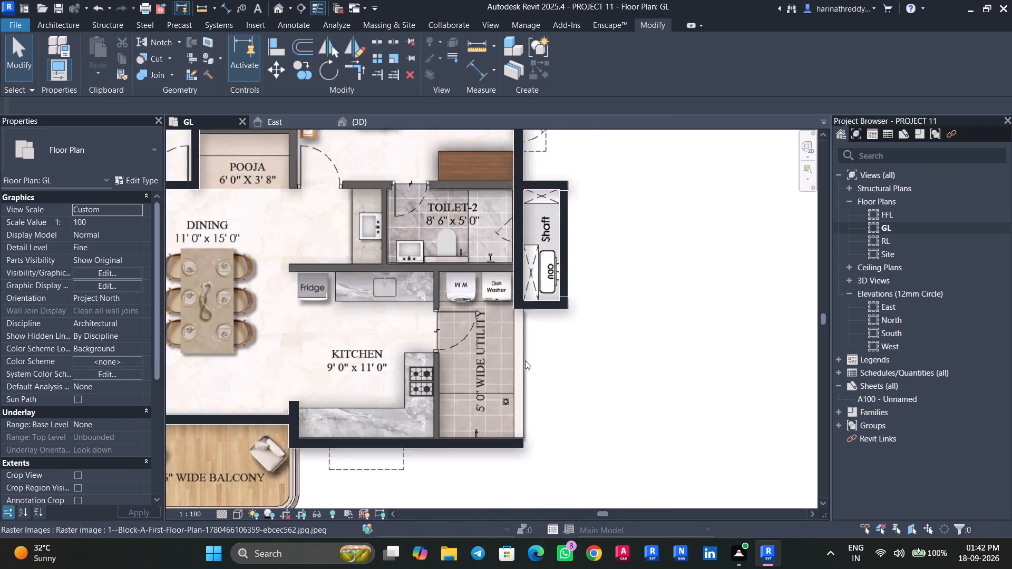
pyautogui.scroll(1, 525, 360)
pyautogui.moveTo(518, 332); pyautogui.dragTo(515, 315, button='middle')
pyautogui.click(503, 238)
pyautogui.scroll(5, 513, 274)
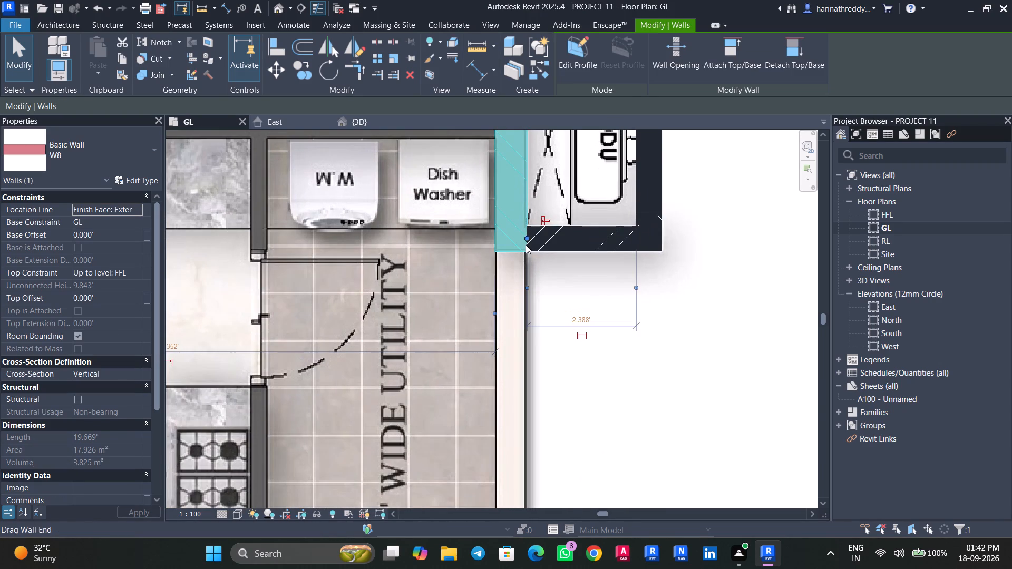
pyautogui.moveTo(526, 238); pyautogui.dragTo(514, 422)
pyautogui.moveTo(513, 422); pyautogui.dragTo(505, 108, button='middle')
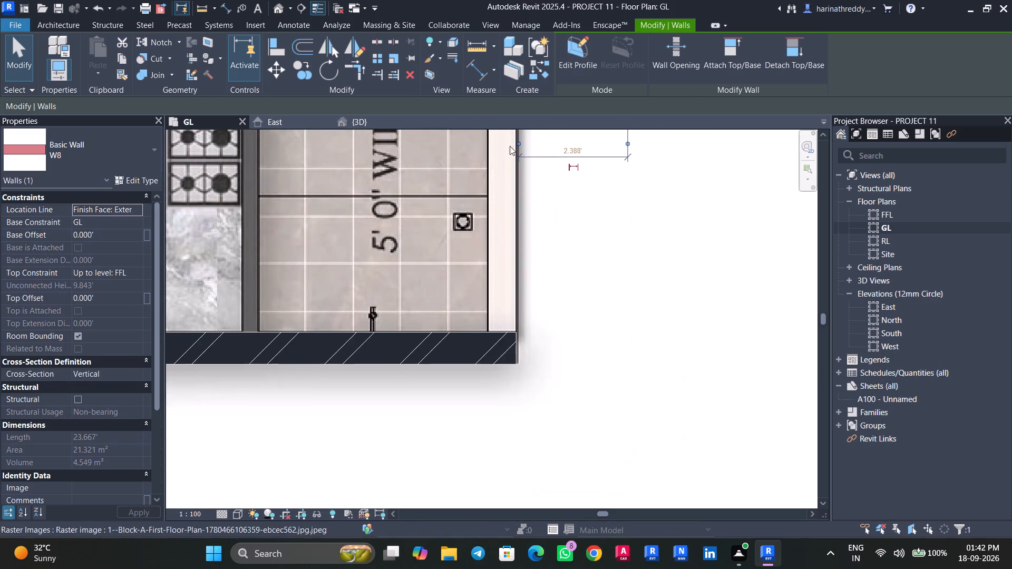
pyautogui.moveTo(520, 189); pyautogui.dragTo(531, 290, button='middle')
pyautogui.moveTo(529, 205); pyautogui.dragTo(517, 388)
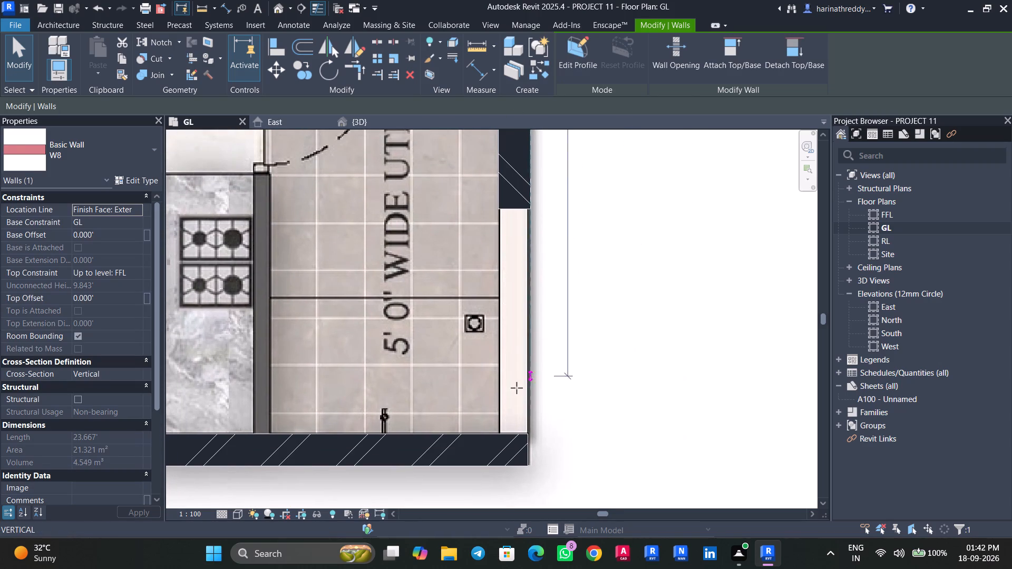
pyautogui.moveTo(517, 388); pyautogui.dragTo(519, 436)
pyautogui.scroll(-3, 553, 334)
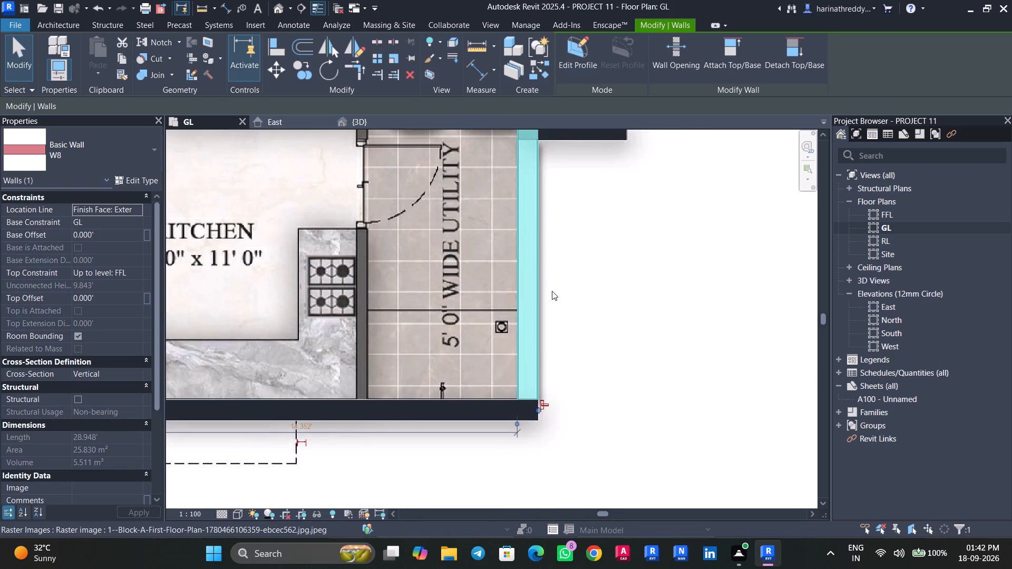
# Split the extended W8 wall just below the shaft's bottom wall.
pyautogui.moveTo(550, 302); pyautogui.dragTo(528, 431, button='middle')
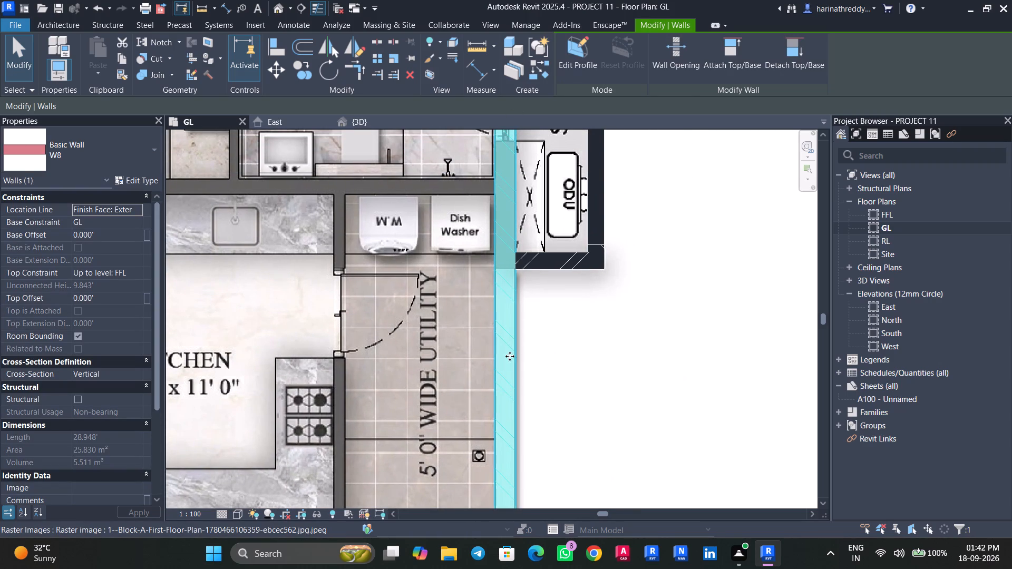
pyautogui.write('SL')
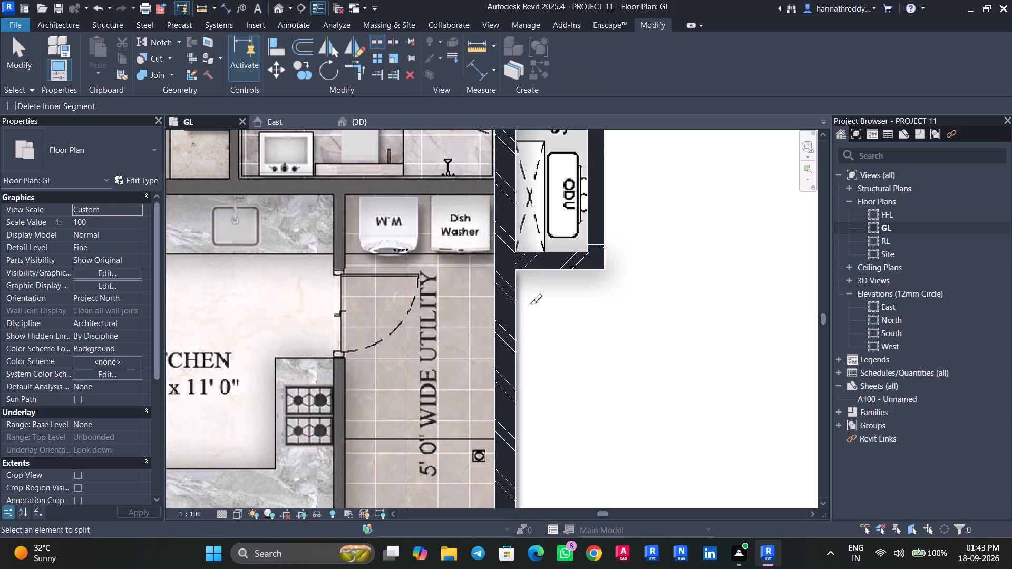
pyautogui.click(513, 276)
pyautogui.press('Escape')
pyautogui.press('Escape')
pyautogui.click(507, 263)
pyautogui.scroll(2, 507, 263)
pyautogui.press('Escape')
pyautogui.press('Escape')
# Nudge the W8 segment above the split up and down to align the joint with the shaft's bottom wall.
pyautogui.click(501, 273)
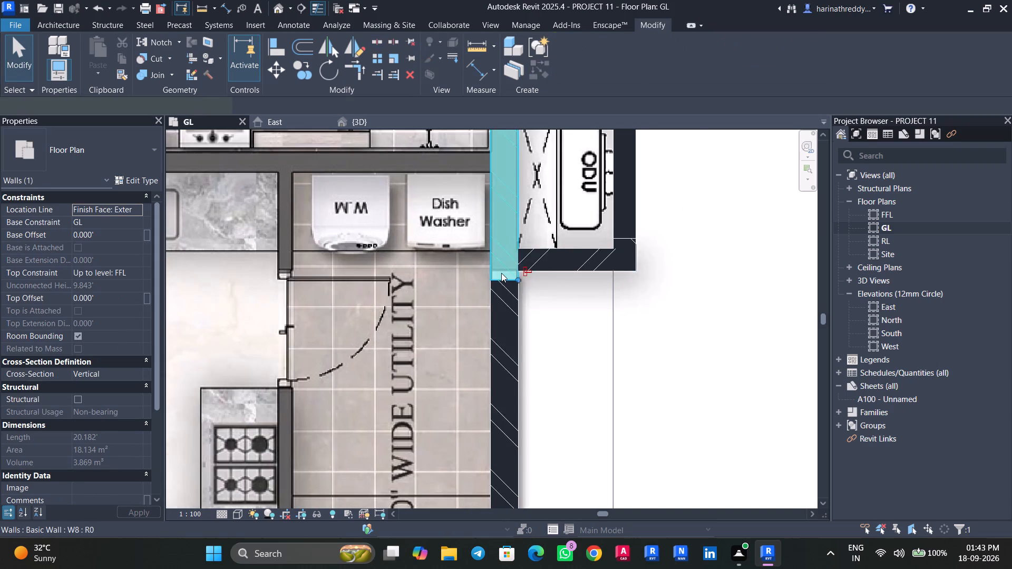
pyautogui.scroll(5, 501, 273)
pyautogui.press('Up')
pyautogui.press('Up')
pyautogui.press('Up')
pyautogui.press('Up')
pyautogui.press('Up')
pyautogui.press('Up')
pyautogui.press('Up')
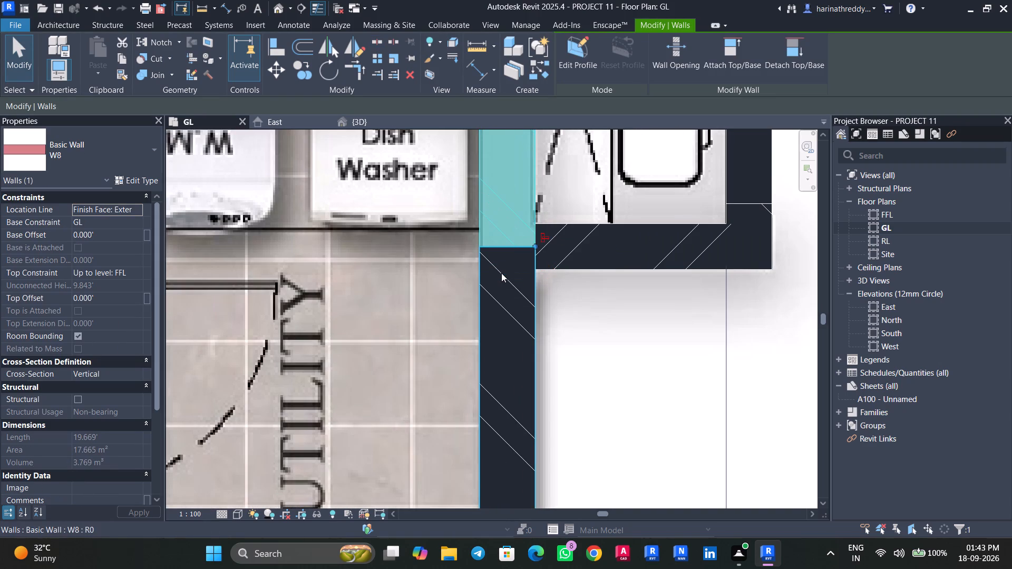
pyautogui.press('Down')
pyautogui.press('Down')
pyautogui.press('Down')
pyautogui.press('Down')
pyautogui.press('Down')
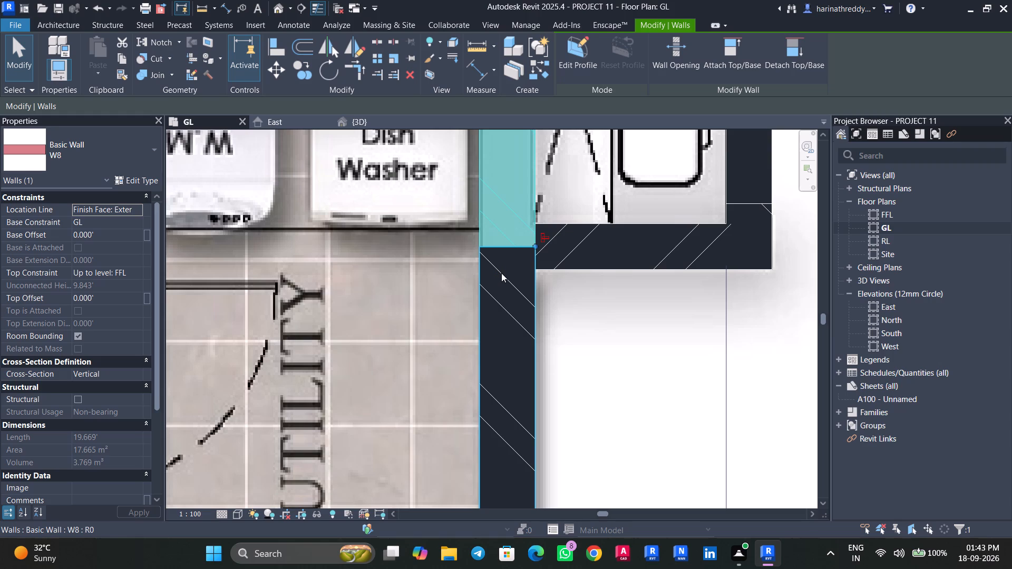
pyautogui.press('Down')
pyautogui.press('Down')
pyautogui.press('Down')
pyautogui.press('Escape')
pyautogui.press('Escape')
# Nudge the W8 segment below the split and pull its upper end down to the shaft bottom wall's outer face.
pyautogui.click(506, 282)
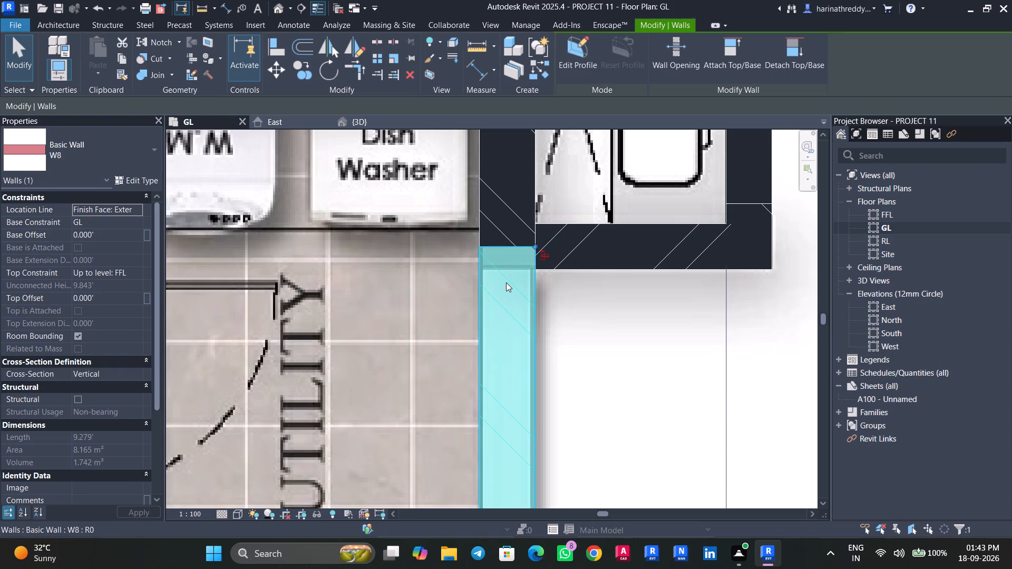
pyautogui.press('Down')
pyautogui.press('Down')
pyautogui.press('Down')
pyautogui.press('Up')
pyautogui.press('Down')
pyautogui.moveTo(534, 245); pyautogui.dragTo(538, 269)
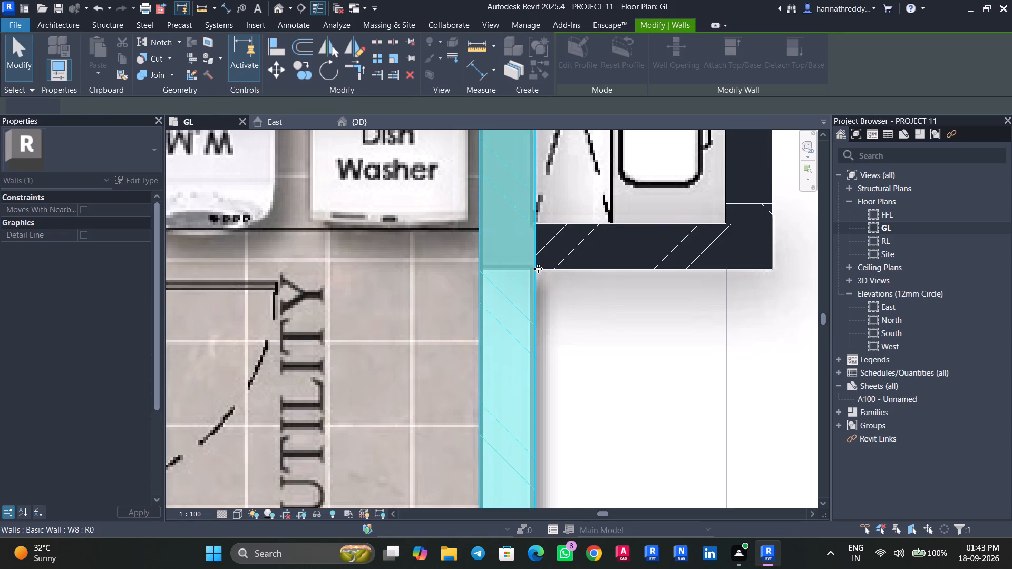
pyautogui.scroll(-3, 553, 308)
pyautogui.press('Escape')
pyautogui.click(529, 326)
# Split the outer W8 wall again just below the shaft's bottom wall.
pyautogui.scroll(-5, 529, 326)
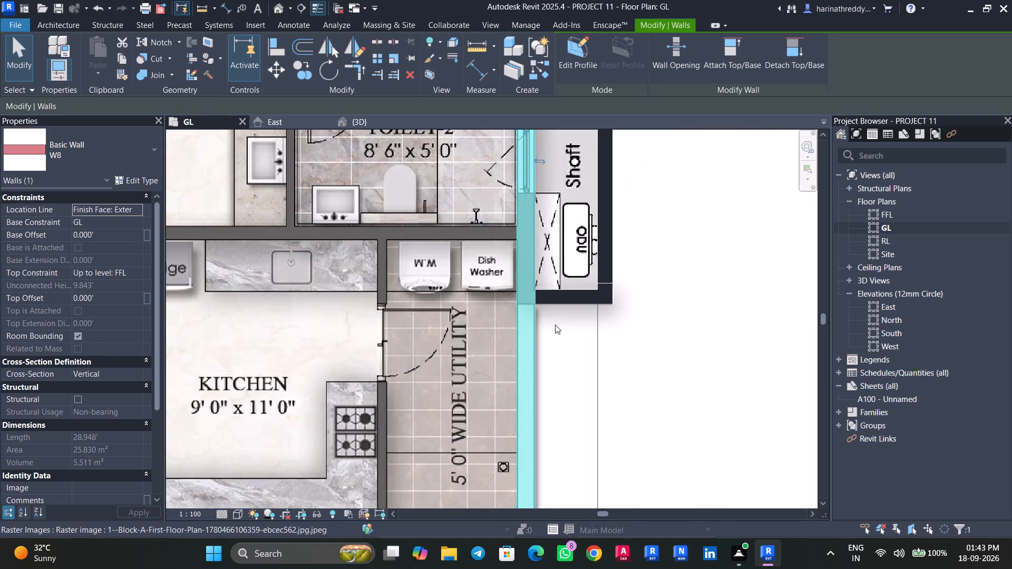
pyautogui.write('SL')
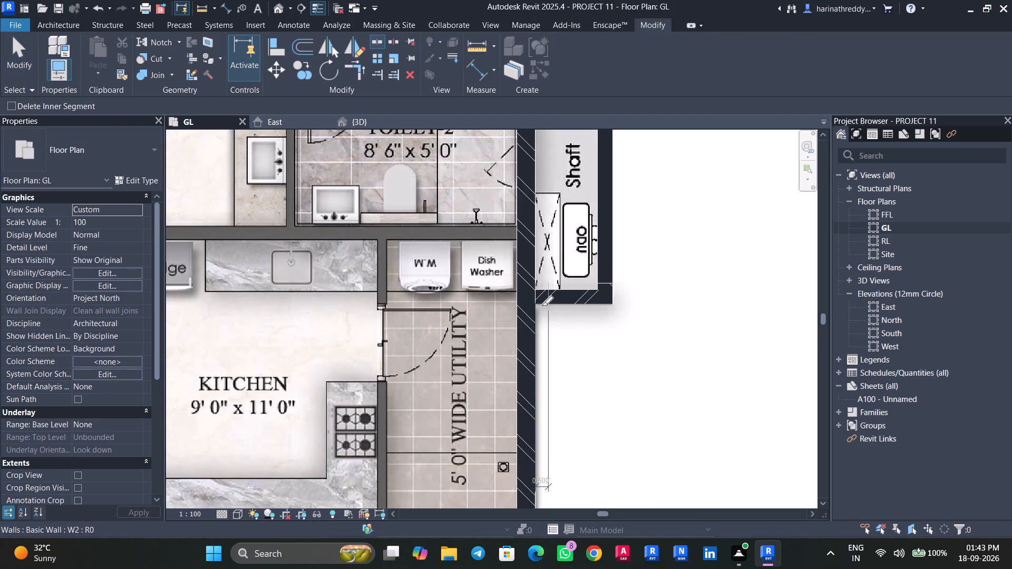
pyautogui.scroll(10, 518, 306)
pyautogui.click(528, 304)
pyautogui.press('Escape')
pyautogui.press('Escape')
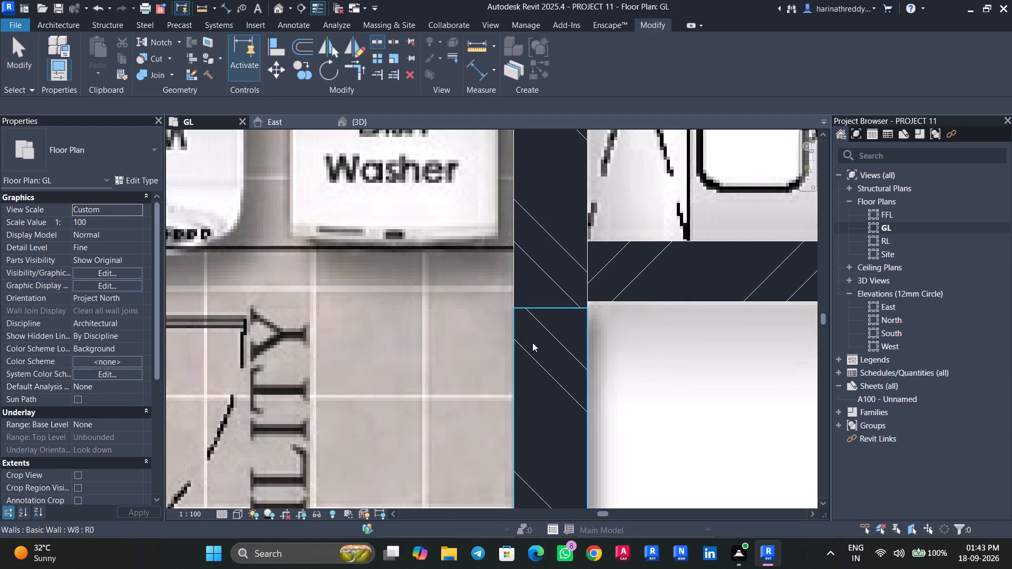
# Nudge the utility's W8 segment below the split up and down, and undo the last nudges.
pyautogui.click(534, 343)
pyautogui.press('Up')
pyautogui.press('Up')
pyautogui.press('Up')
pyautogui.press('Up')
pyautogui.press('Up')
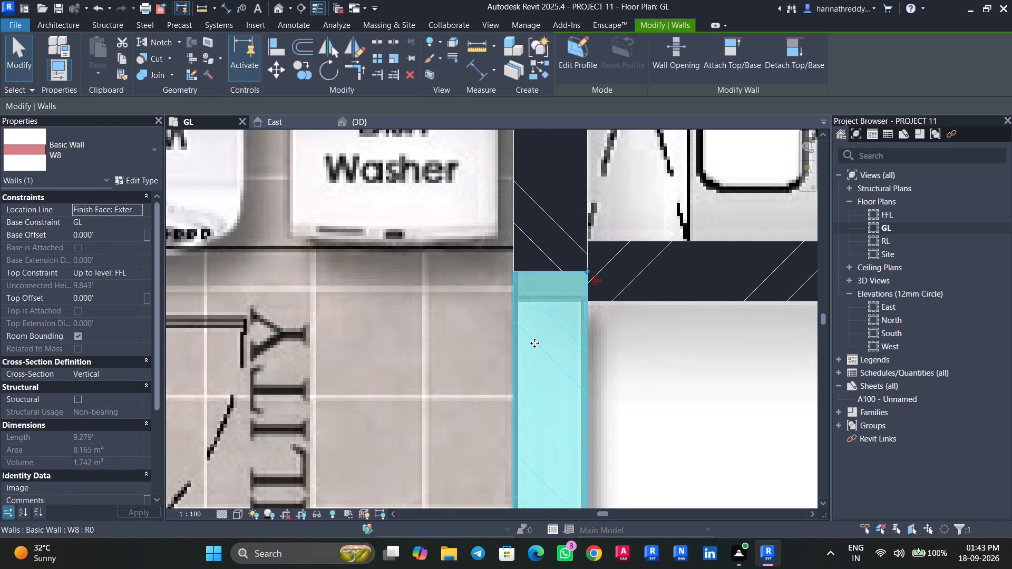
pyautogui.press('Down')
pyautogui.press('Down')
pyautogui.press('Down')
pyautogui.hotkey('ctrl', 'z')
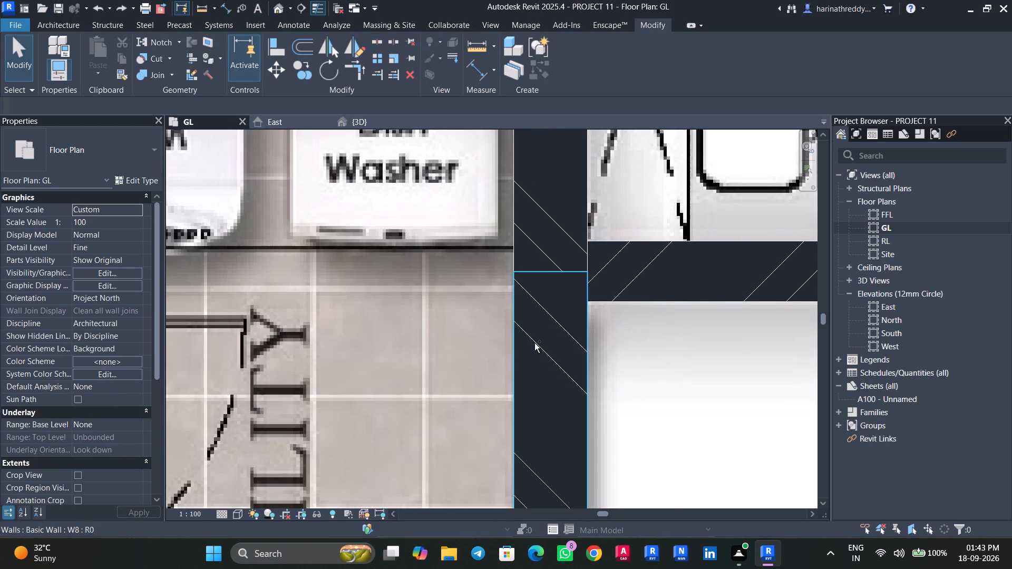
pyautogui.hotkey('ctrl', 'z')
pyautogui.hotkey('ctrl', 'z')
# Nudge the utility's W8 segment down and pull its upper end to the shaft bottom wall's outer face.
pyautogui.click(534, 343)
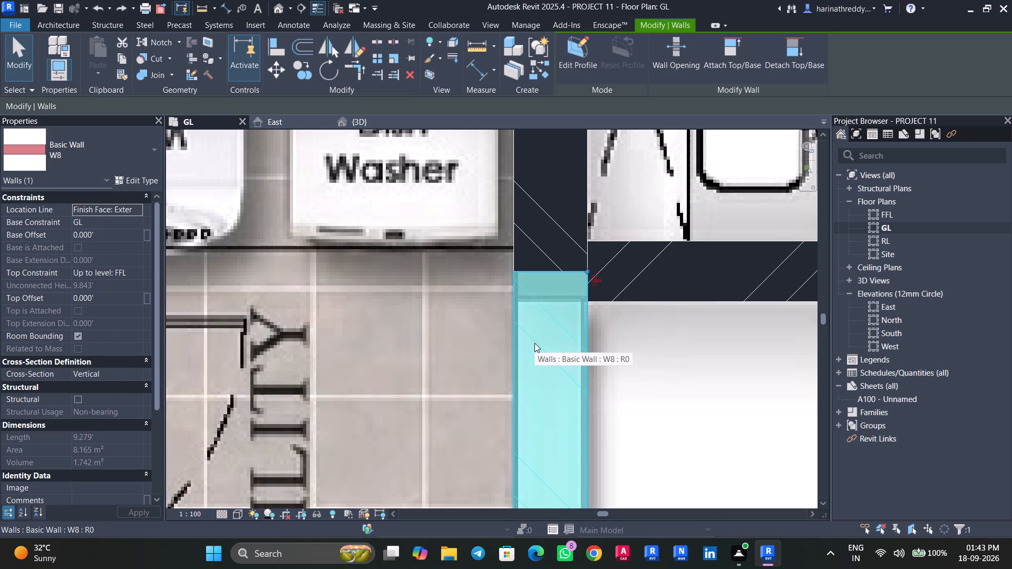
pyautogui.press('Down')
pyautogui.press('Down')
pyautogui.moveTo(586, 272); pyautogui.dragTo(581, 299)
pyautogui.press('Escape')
# Split the outer W8 wall at the shaft bottom wall's outer face and just above the wall below the utility.
pyautogui.write('SL')
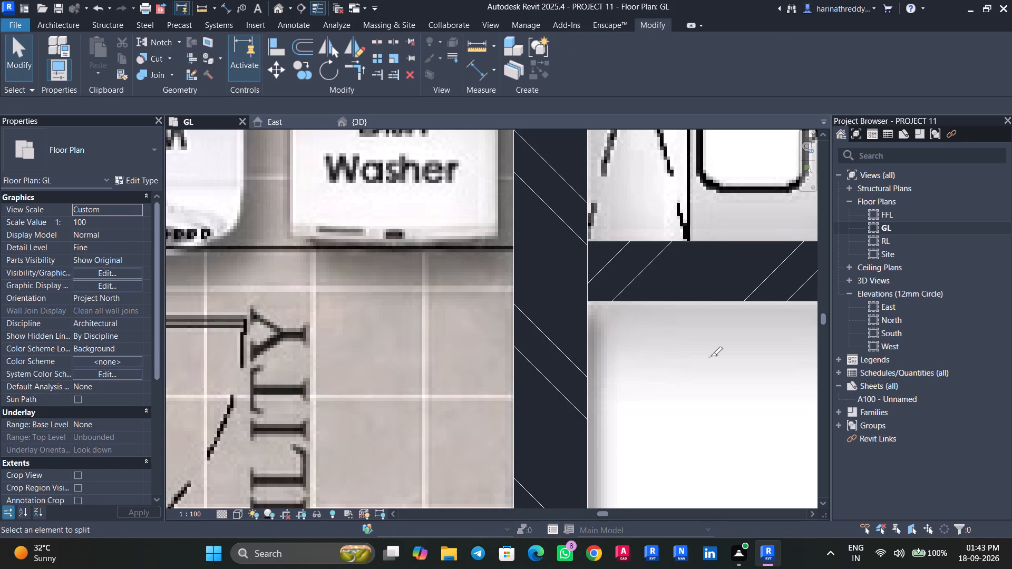
pyautogui.click(558, 301)
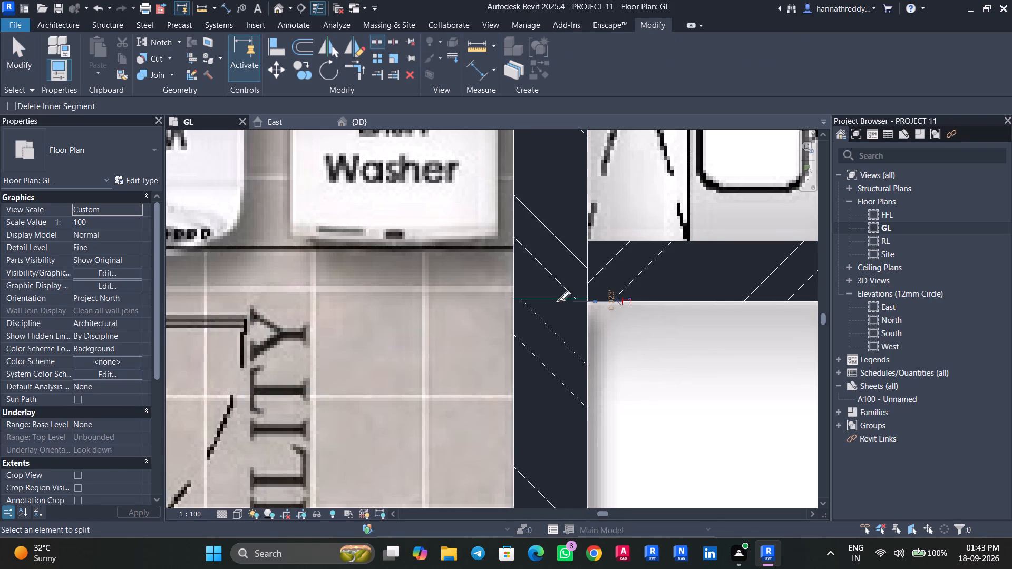
pyautogui.scroll(-7, 564, 378)
pyautogui.moveTo(606, 419); pyautogui.dragTo(597, 135, button='middle')
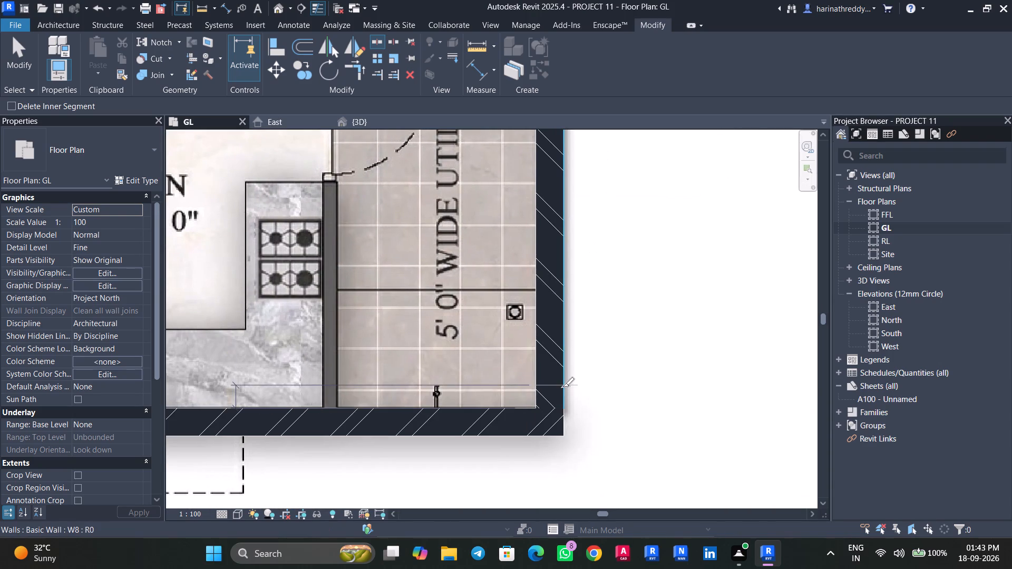
pyautogui.click(557, 400)
pyautogui.press('Escape')
pyautogui.press('Escape')
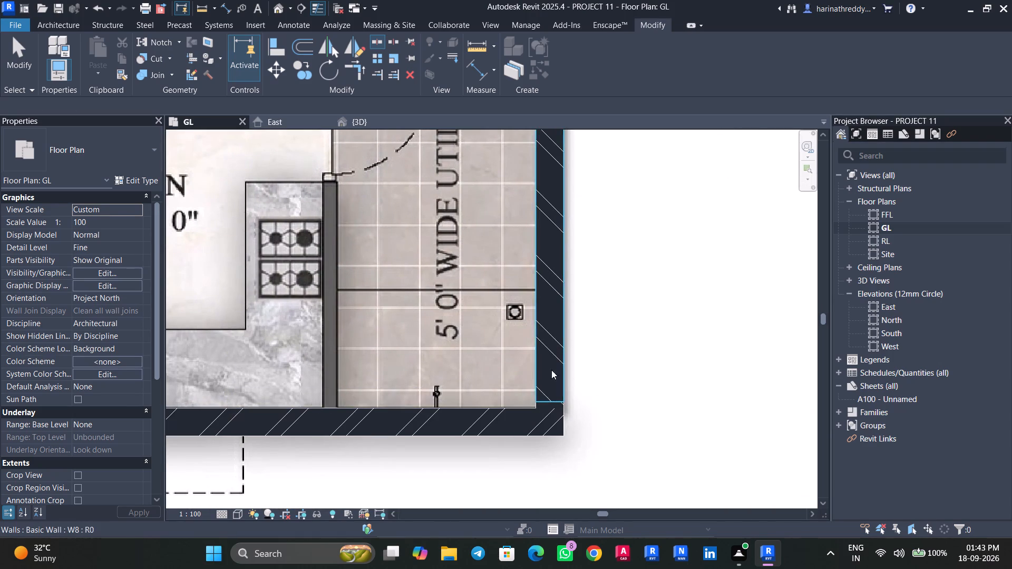
# Nudge the utility's W8 segment down toward the bottom wall, and undo the nudge that required unjoining the walls.
pyautogui.click(551, 351)
pyautogui.press('Down')
pyautogui.press('Down')
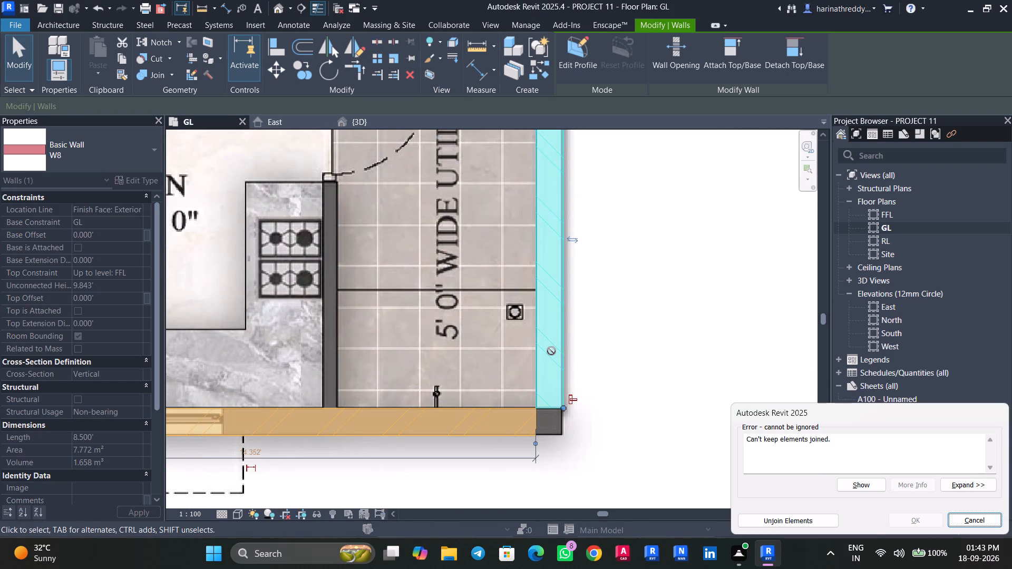
pyautogui.press('Up')
pyautogui.click(787, 519)
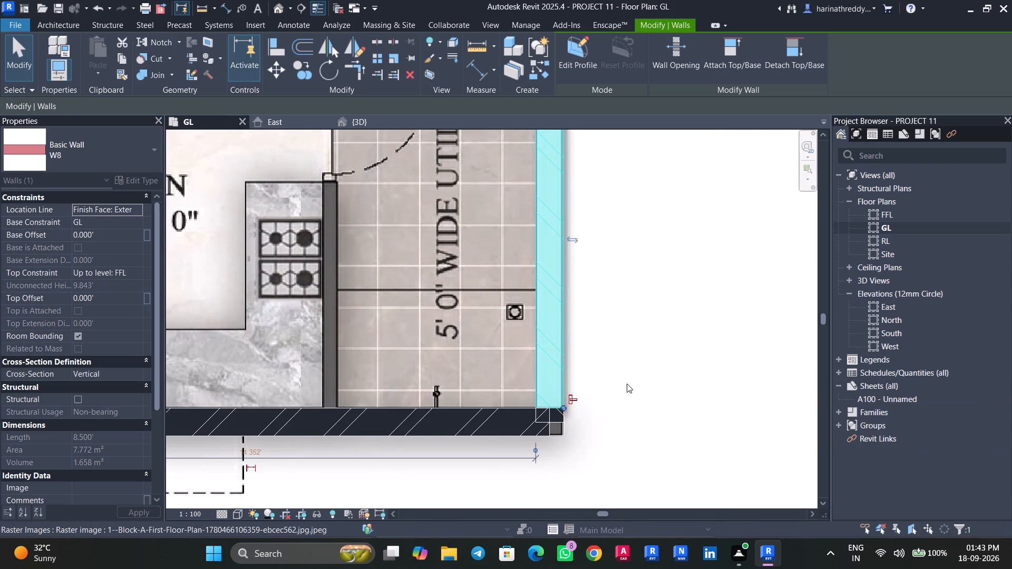
pyautogui.hotkey('ctrl', 'z')
# Set the top offset of the utility's outer W8 wall segment to -6'.
pyautogui.click(556, 379)
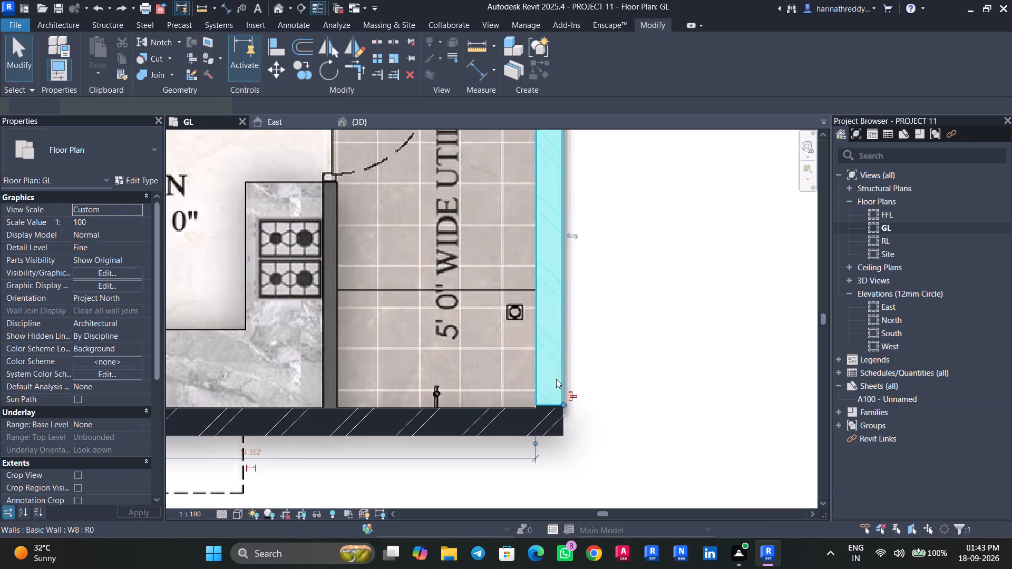
pyautogui.scroll(-4, 556, 379)
pyautogui.moveTo(623, 184); pyautogui.dragTo(624, 359, button='middle')
pyautogui.scroll(8, 570, 357)
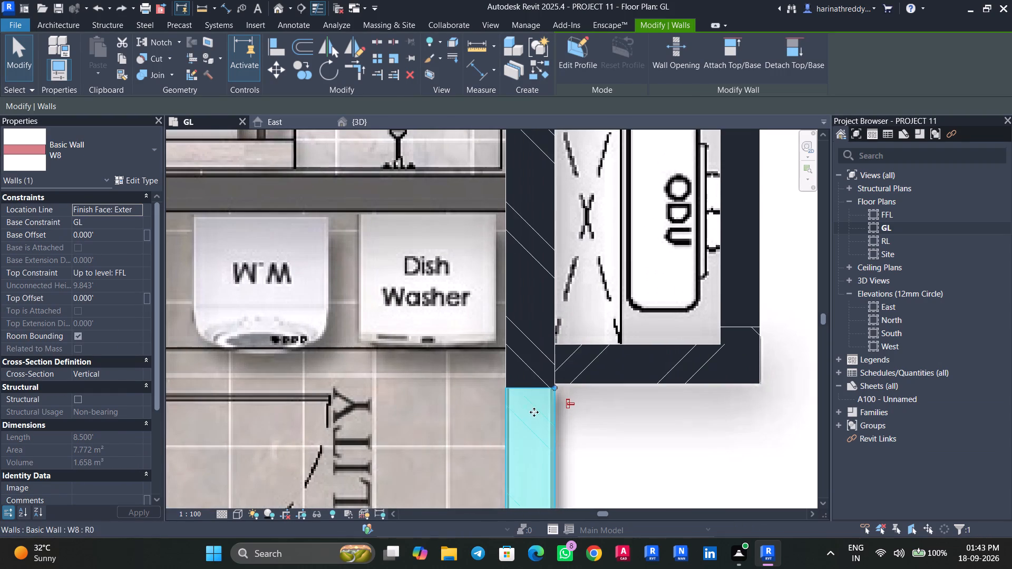
pyautogui.click(115, 302)
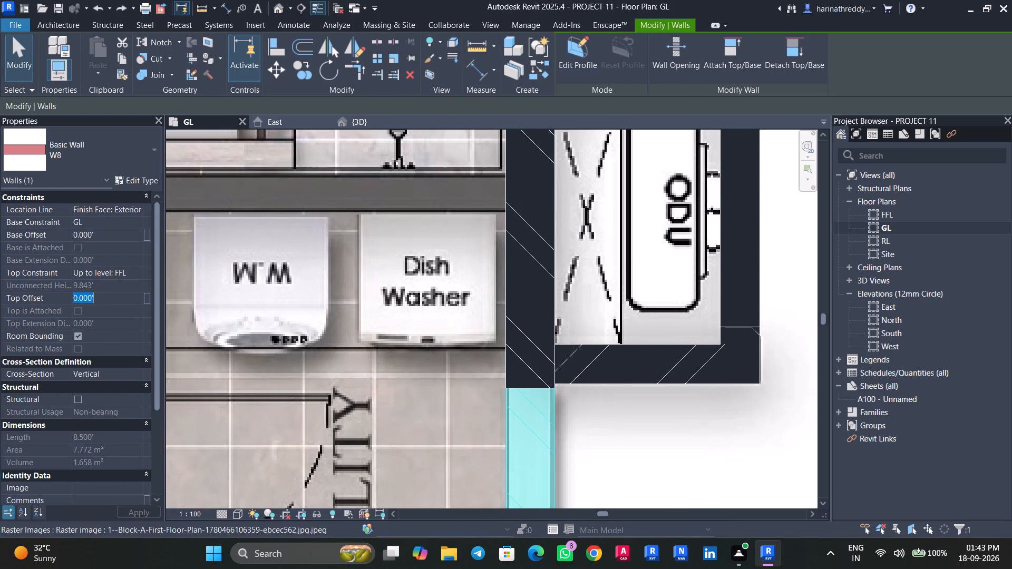
pyautogui.write("-6'")
pyautogui.press('Return')
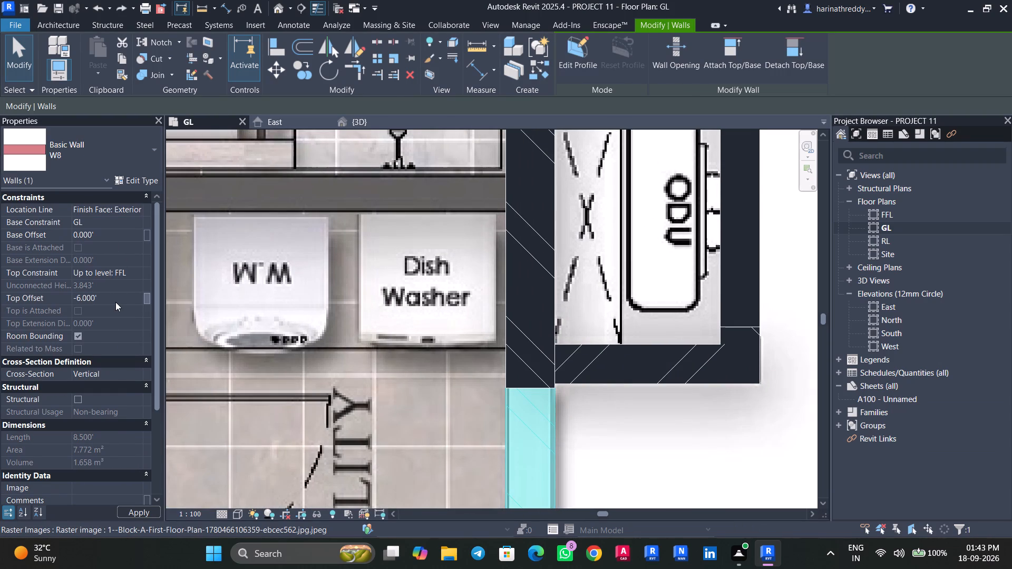
pyautogui.press('Escape')
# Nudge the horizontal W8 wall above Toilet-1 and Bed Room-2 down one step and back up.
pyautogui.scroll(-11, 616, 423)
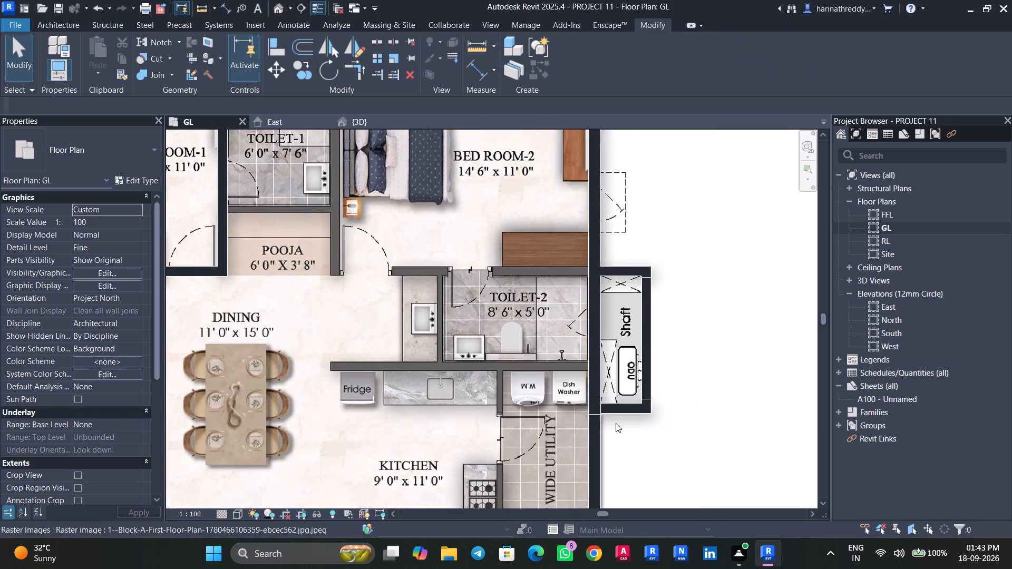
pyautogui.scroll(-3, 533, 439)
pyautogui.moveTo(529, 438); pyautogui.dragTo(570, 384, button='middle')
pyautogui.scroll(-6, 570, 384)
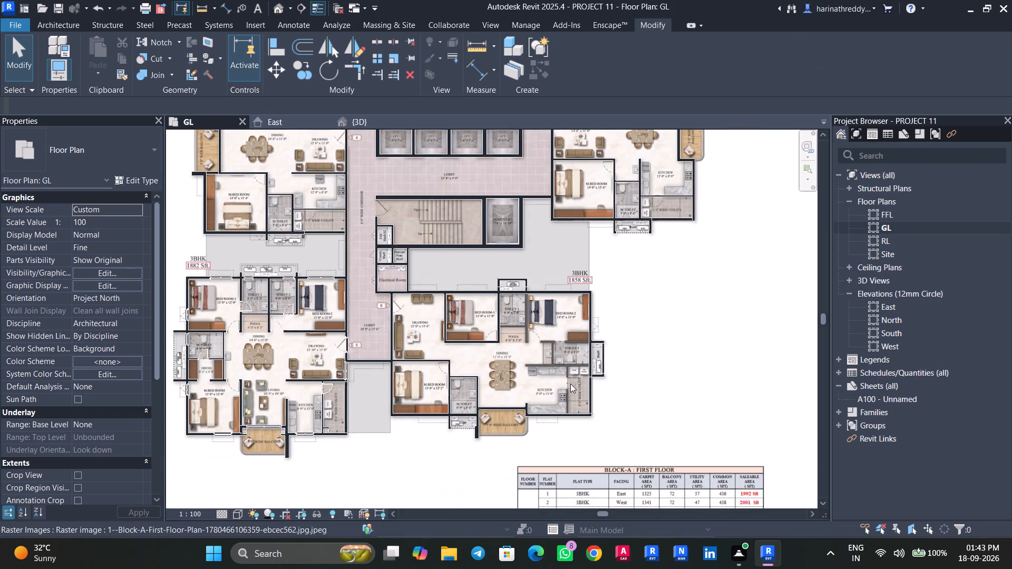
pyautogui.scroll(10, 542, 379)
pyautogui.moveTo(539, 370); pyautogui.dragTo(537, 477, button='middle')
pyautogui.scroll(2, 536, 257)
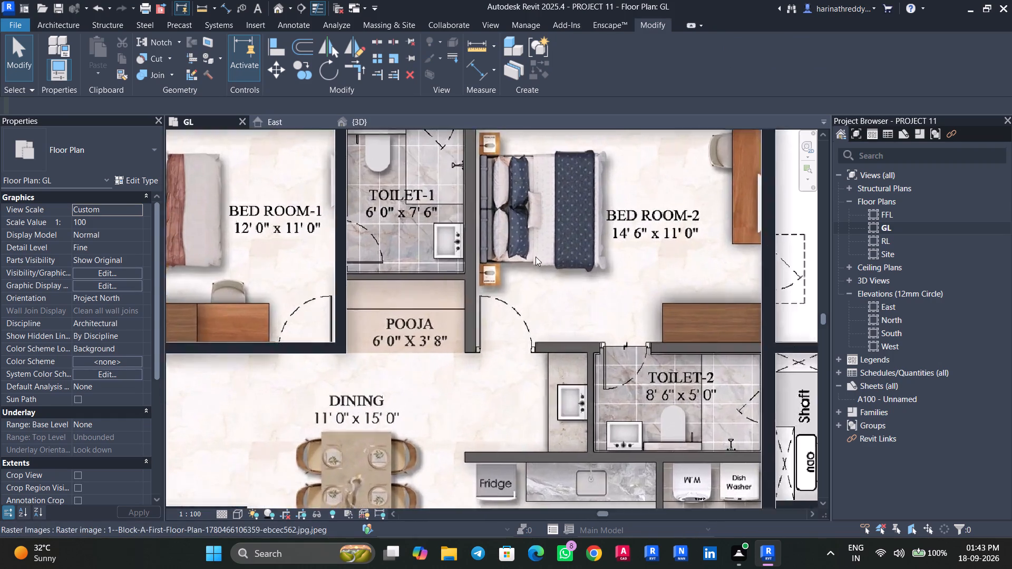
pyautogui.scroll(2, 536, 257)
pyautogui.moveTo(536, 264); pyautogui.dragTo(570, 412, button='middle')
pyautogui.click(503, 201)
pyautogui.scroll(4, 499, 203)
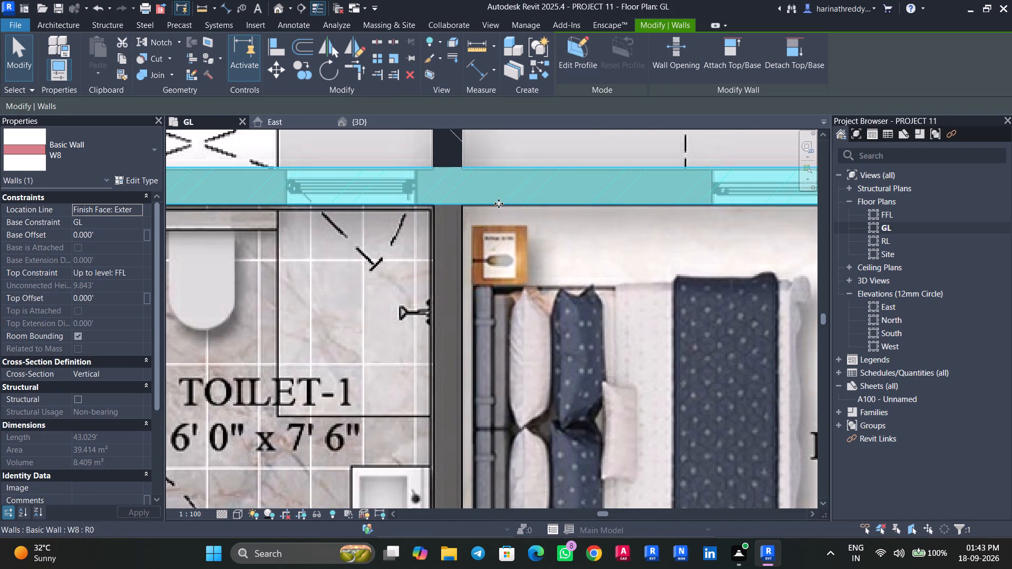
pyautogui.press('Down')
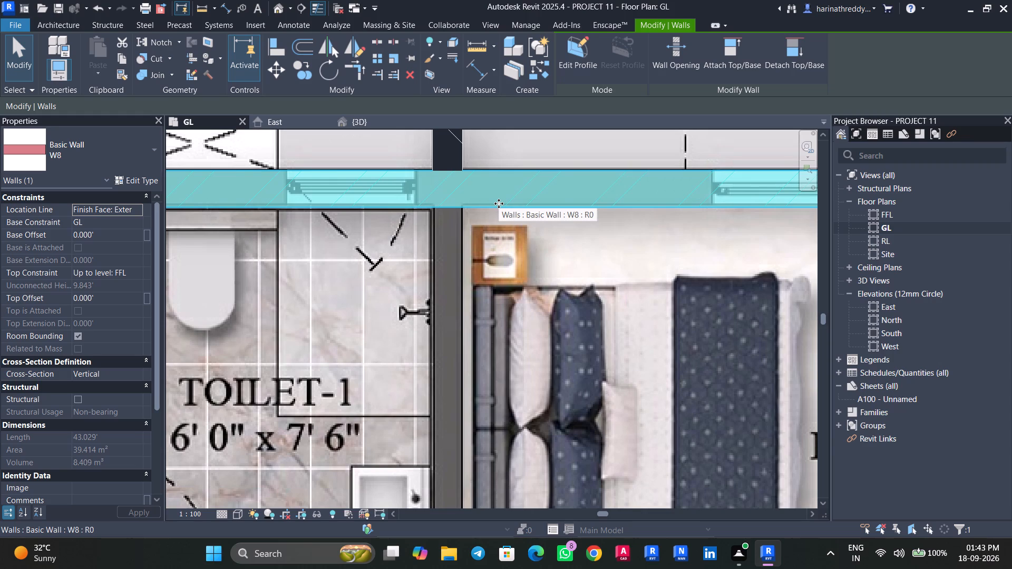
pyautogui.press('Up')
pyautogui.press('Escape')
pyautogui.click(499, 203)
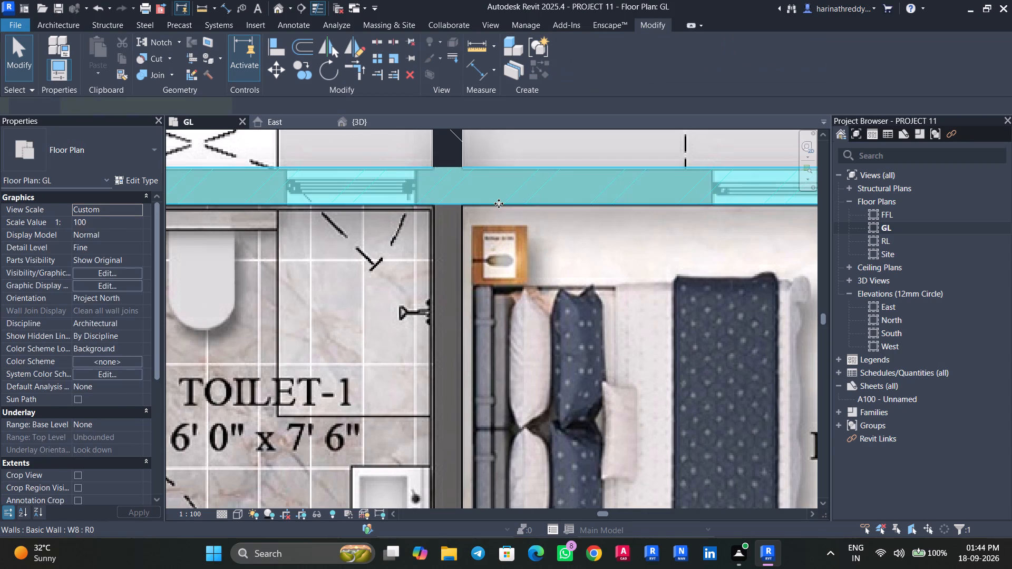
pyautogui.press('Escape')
# Extend the W2 shaft wall down between Toilet-1 and Bed Room-2 to the Pooja's lower corner beside the bedroom door.
pyautogui.click(437, 143)
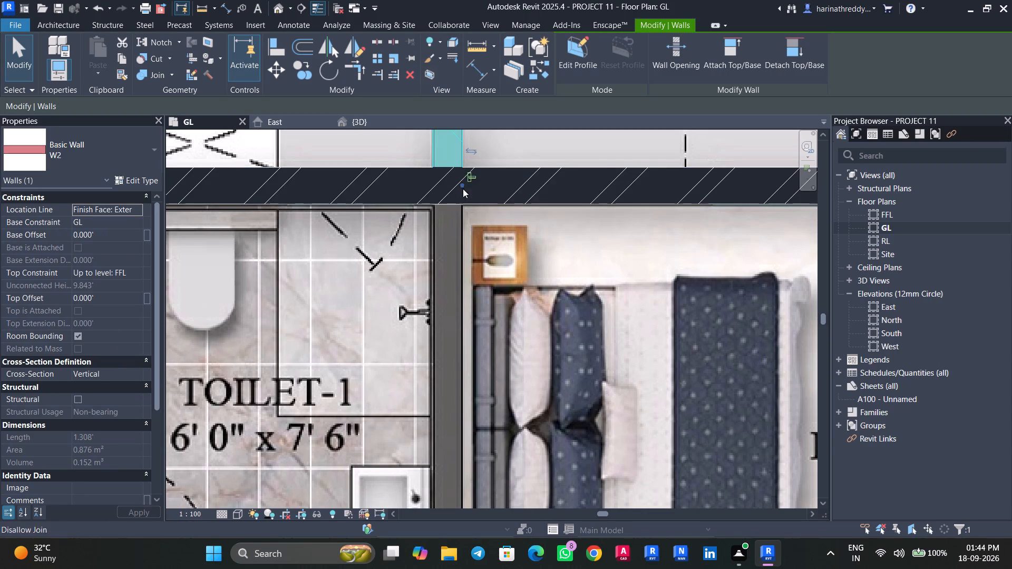
pyautogui.moveTo(460, 183); pyautogui.dragTo(460, 295)
pyautogui.moveTo(462, 295); pyautogui.dragTo(473, 120, button='middle')
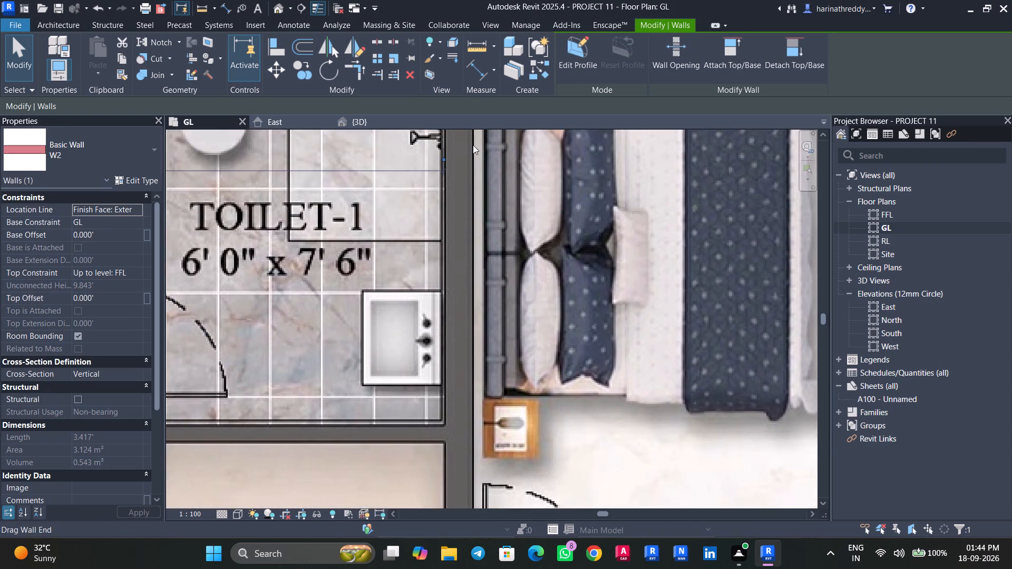
pyautogui.scroll(-7, 473, 159)
pyautogui.moveTo(474, 133); pyautogui.dragTo(470, 361)
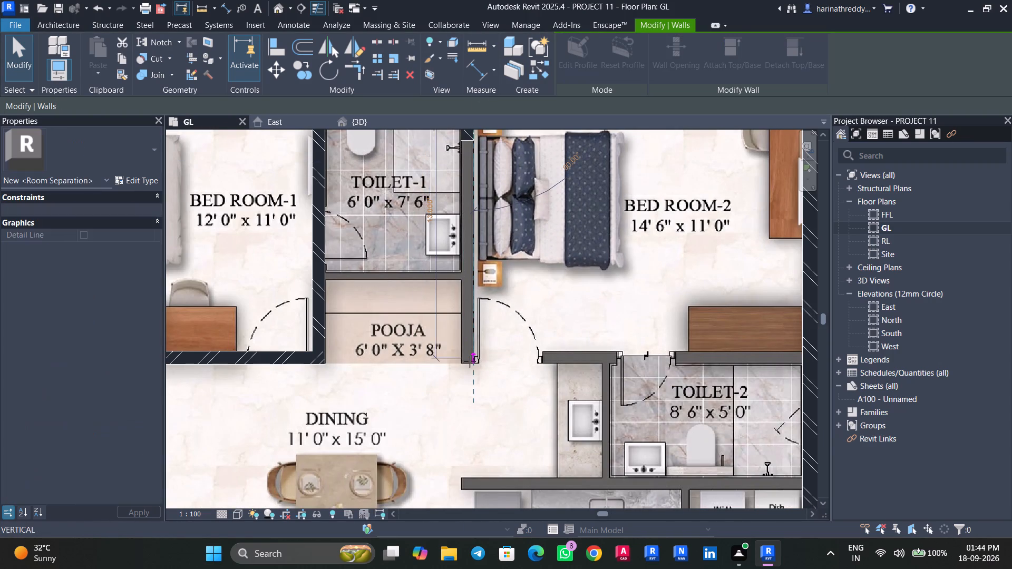
pyautogui.moveTo(470, 361); pyautogui.dragTo(473, 363)
pyautogui.scroll(6, 475, 364)
pyautogui.moveTo(472, 350); pyautogui.dragTo(472, 364)
pyautogui.scroll(-2, 478, 360)
pyautogui.moveTo(480, 371); pyautogui.dragTo(494, 456, button='middle')
pyautogui.press('Escape')
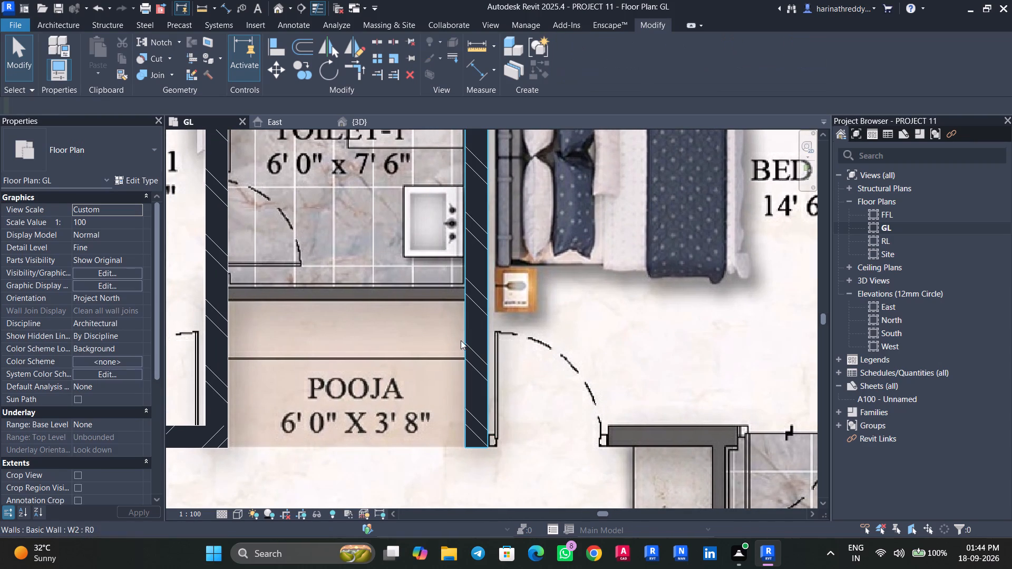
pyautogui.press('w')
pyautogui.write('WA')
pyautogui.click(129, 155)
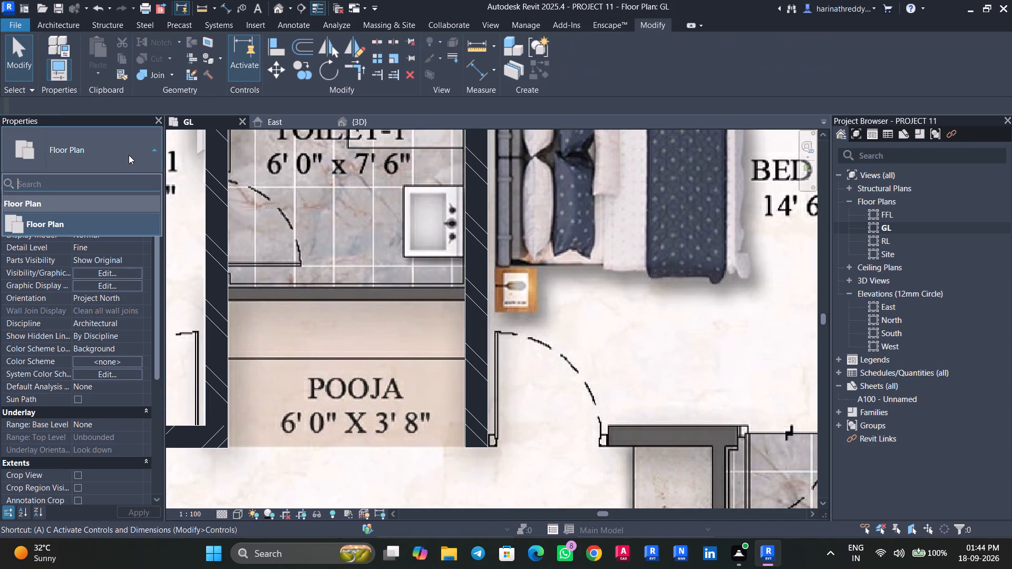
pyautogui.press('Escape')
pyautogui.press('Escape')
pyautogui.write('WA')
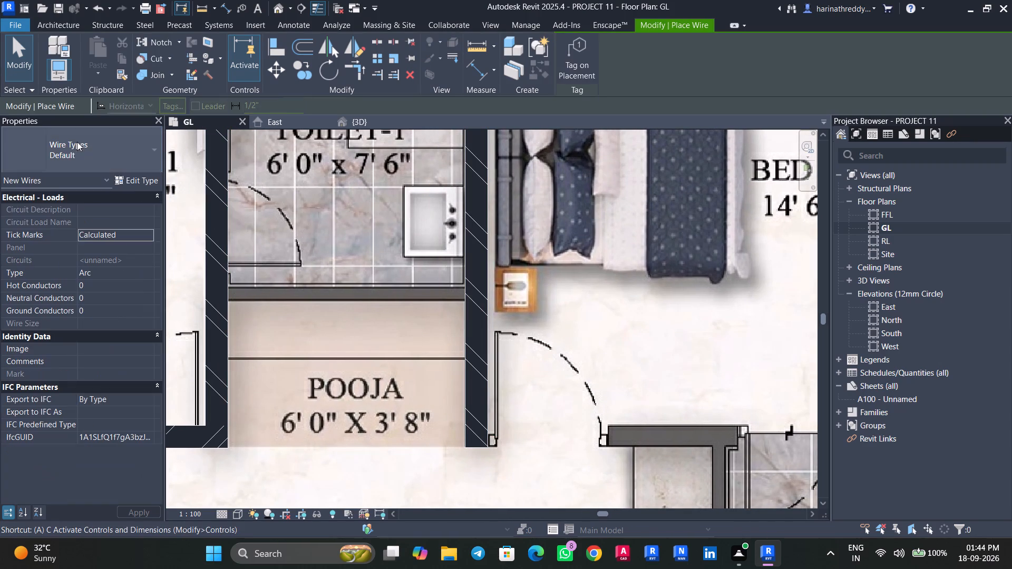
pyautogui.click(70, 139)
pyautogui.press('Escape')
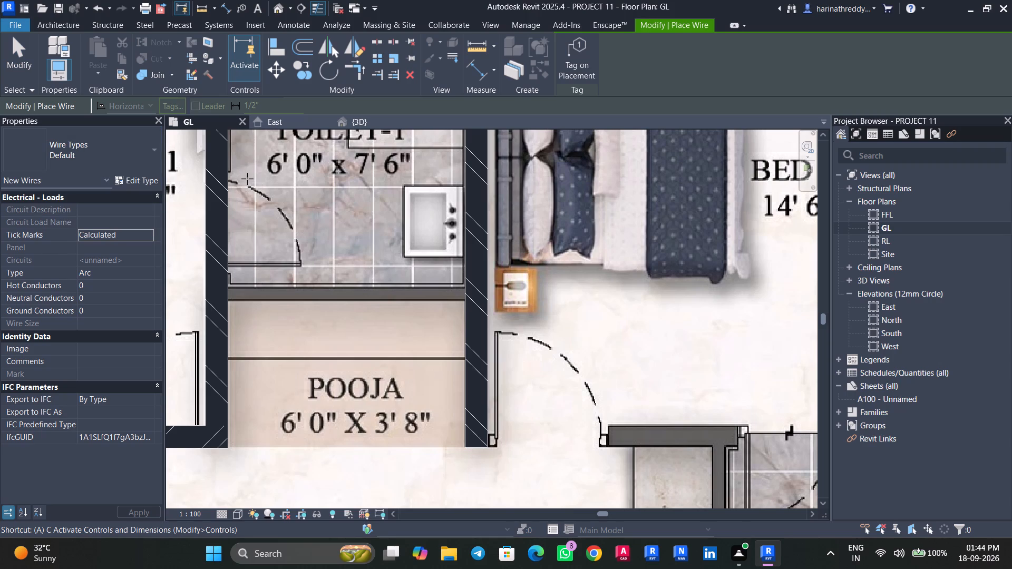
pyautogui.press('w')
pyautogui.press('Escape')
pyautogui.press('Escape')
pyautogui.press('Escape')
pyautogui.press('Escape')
# Draw a horizontal W3 wall about 6.54' long between Toilet-1 and Pooja, flipped to cover the plan's grey wall.
pyautogui.write('WA')
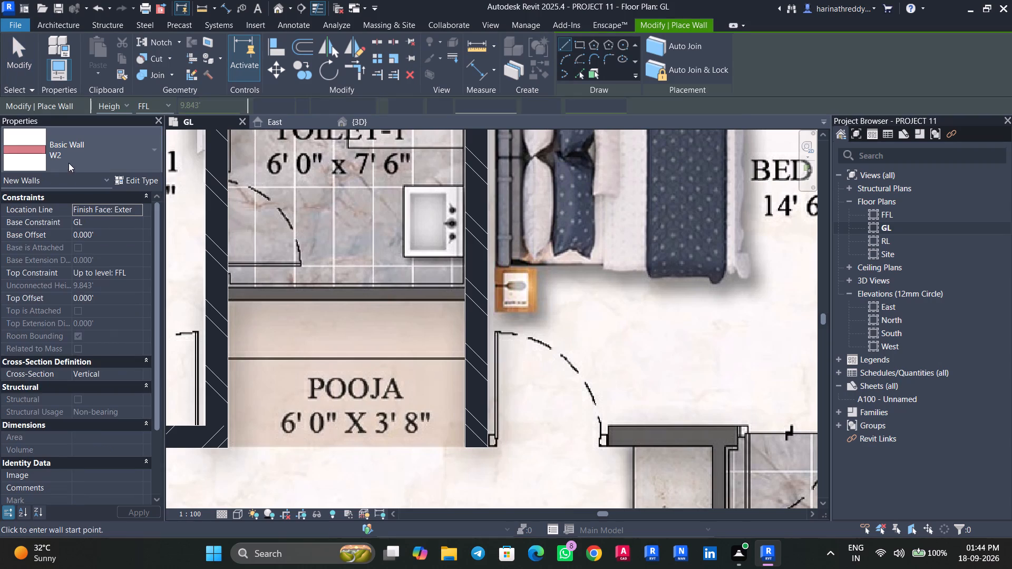
pyautogui.click(76, 152)
pyautogui.scroll(6, 89, 223)
pyautogui.click(79, 249)
pyautogui.scroll(8, 270, 292)
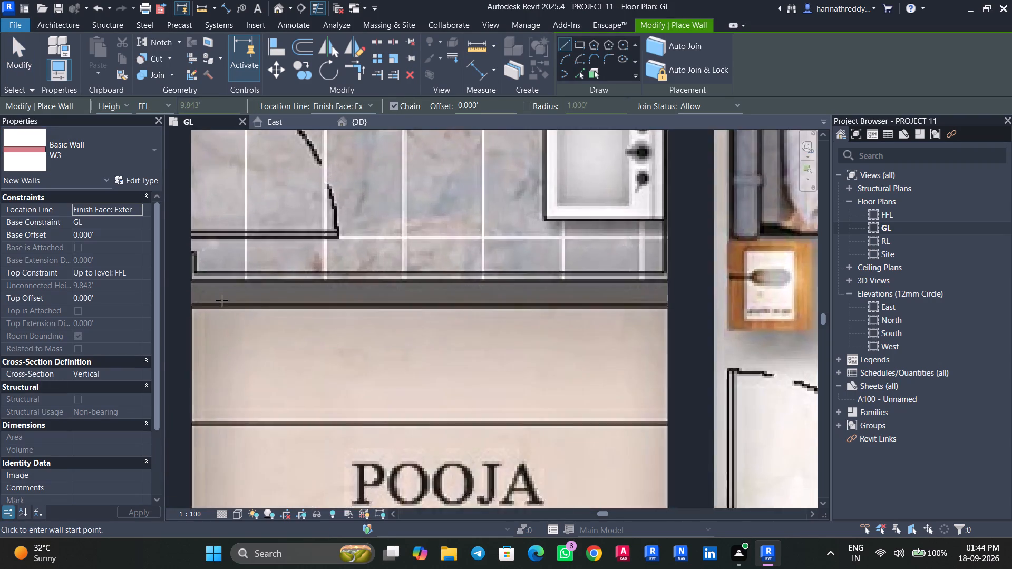
pyautogui.moveTo(228, 310); pyautogui.dragTo(256, 331, button='middle')
pyautogui.click(207, 331)
pyautogui.press('space')
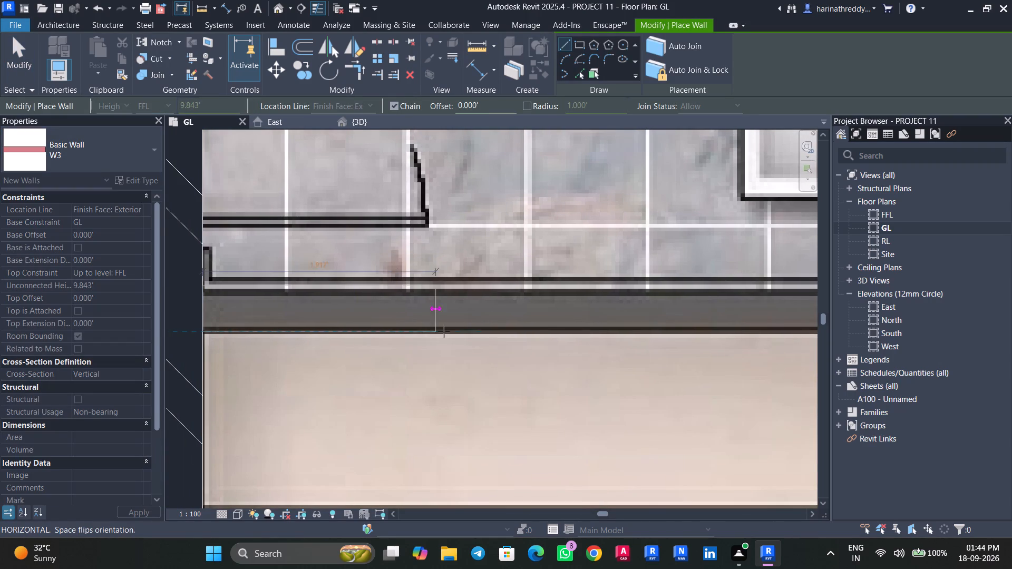
pyautogui.moveTo(444, 331); pyautogui.dragTo(205, 324, button='middle')
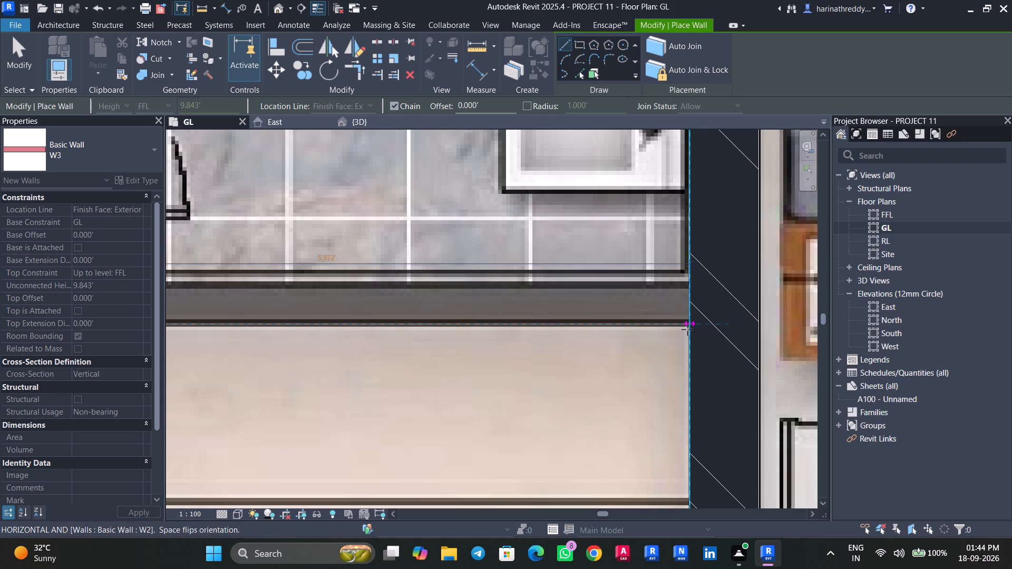
pyautogui.click(687, 329)
pyautogui.press('Escape')
pyautogui.press('Escape')
pyautogui.press('Escape')
pyautogui.click(583, 315)
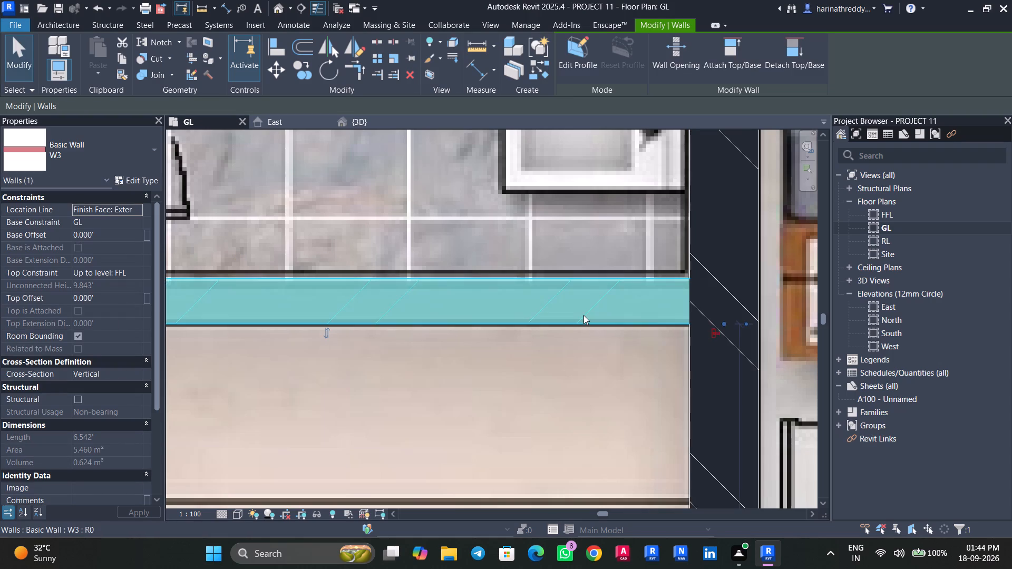
pyautogui.scroll(-6, 583, 315)
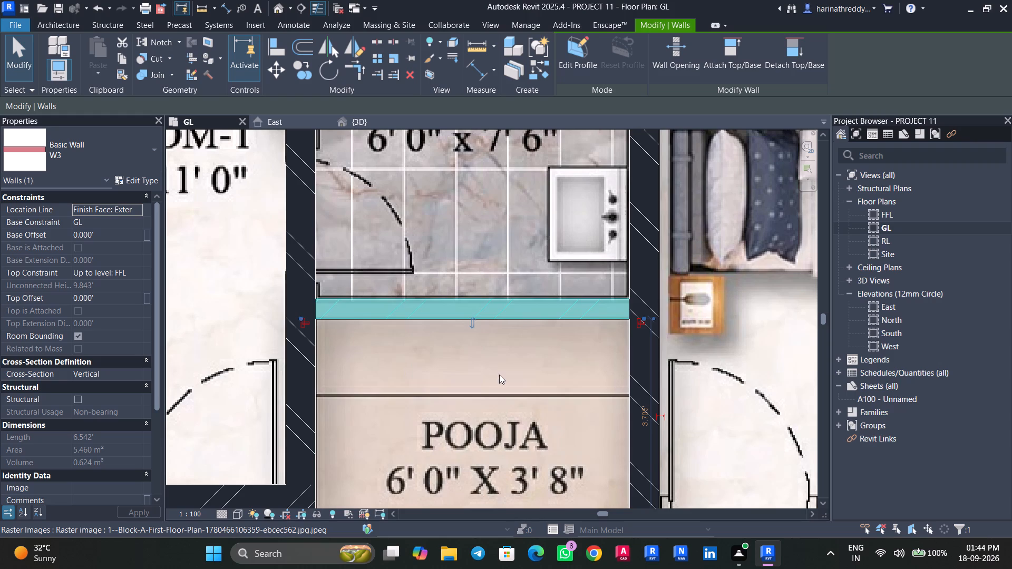
pyautogui.scroll(-6, 362, 390)
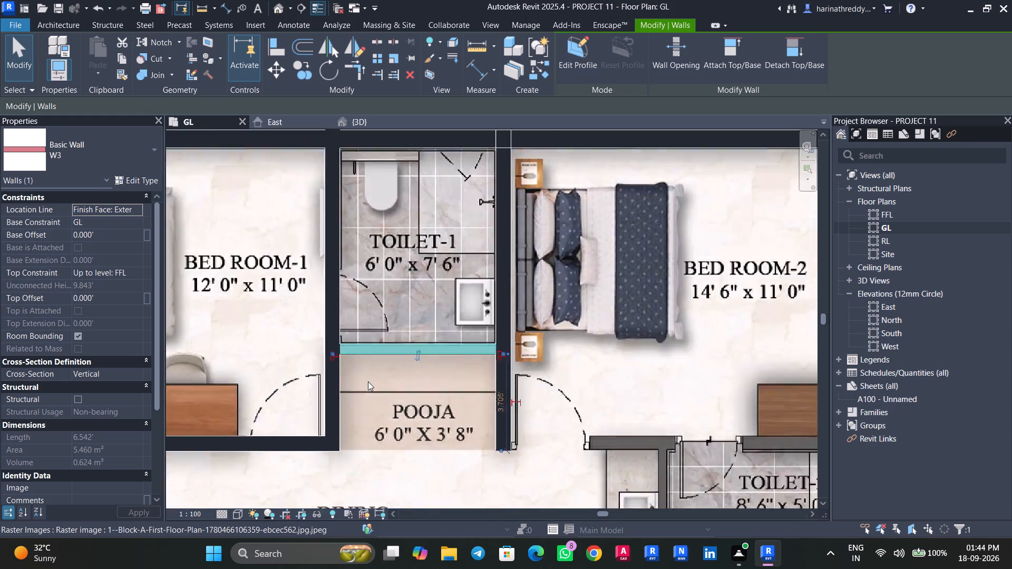
pyautogui.scroll(-1, 368, 381)
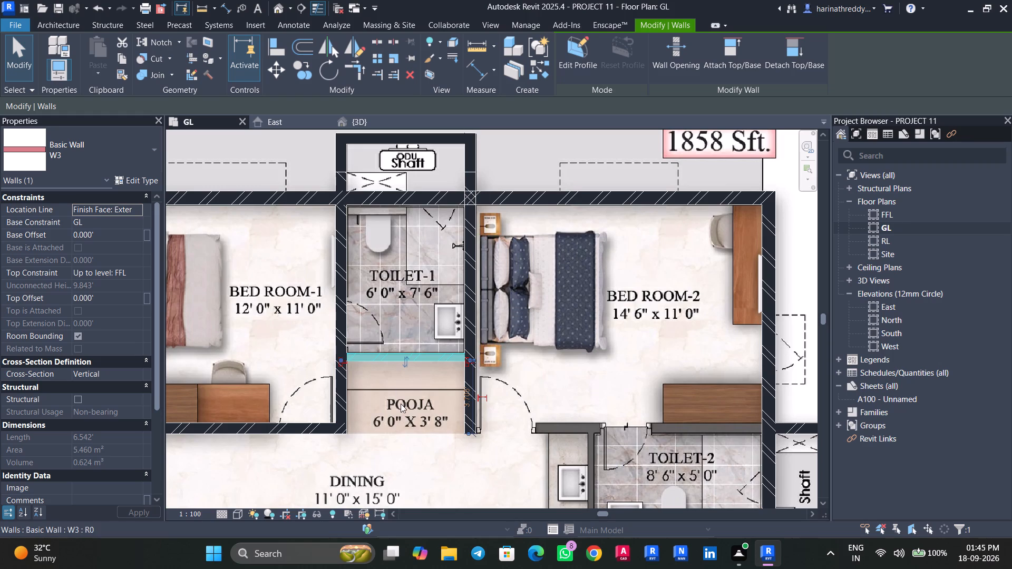
pyautogui.moveTo(400, 413); pyautogui.dragTo(330, 401, button='middle')
pyautogui.moveTo(327, 401); pyautogui.dragTo(305, 416, button='middle')
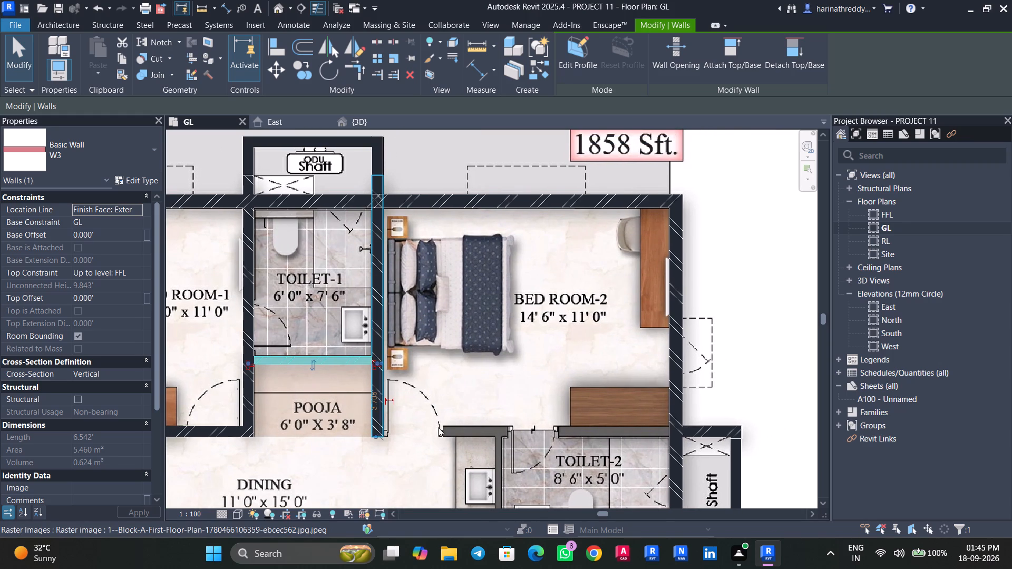
pyautogui.press('Escape')
# Draw a W2 wall about 15.12' long along Bed Room-2's lower edge, from the outer W8 wall to the Pooja's W2 wall.
pyautogui.click(382, 407)
pyautogui.press('c')
pyautogui.press('s')
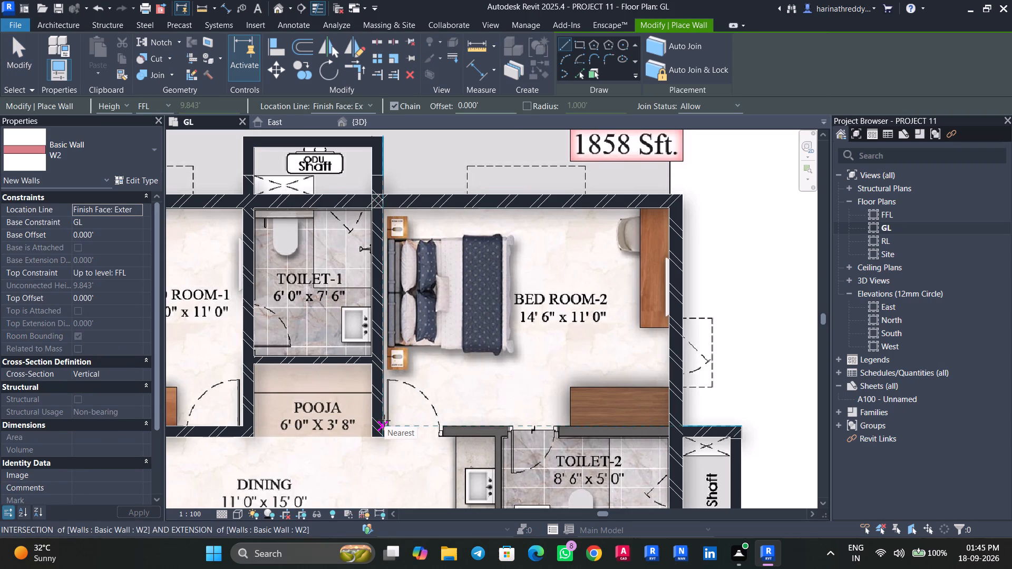
pyautogui.scroll(4, 610, 496)
pyautogui.scroll(-1, 637, 424)
pyautogui.scroll(2, 640, 419)
pyautogui.moveTo(646, 409); pyautogui.dragTo(598, 406, button='middle')
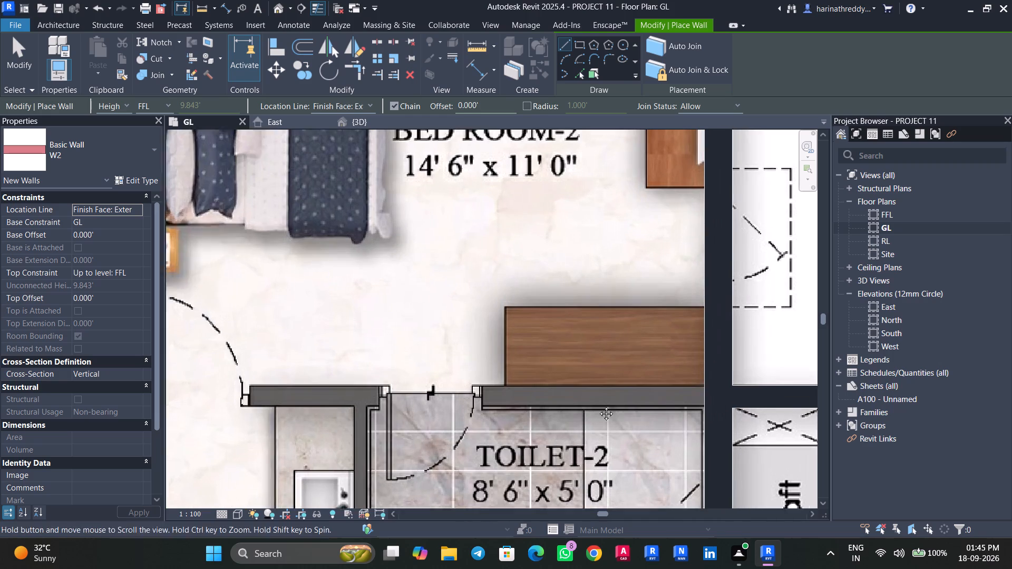
pyautogui.moveTo(598, 406); pyautogui.dragTo(519, 404, button='middle')
pyautogui.scroll(6, 588, 404)
pyautogui.scroll(-1, 588, 404)
pyautogui.click(592, 399)
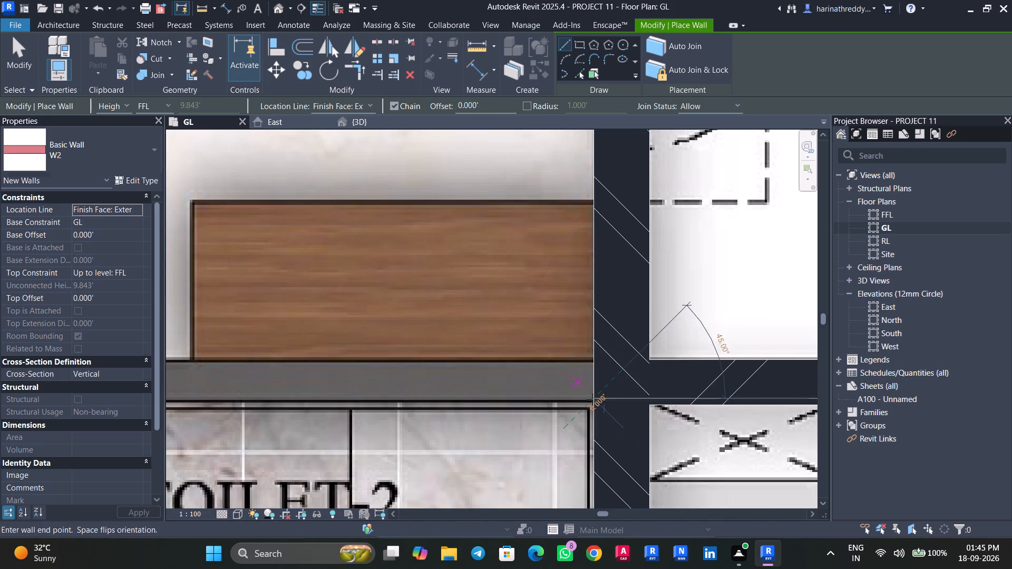
pyautogui.moveTo(420, 404); pyautogui.dragTo(700, 356, button='middle')
pyautogui.moveTo(433, 355); pyautogui.dragTo(697, 356, button='middle')
pyautogui.moveTo(476, 363); pyautogui.dragTo(792, 364, button='middle')
pyautogui.click(292, 358)
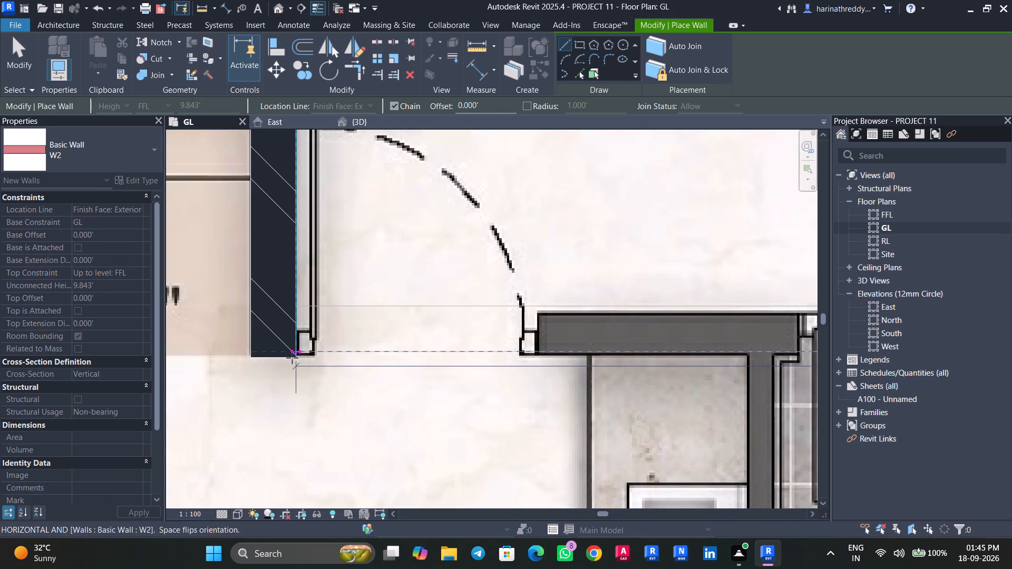
pyautogui.press('Escape')
pyautogui.press('Escape')
pyautogui.press('Escape')
# Nudge the W2 wall between Bed Room-2 and Toilet-2 down to match the plan's wall lines.
pyautogui.click(491, 341)
pyautogui.moveTo(601, 335); pyautogui.dragTo(356, 314, button='middle')
pyautogui.scroll(1, 356, 314)
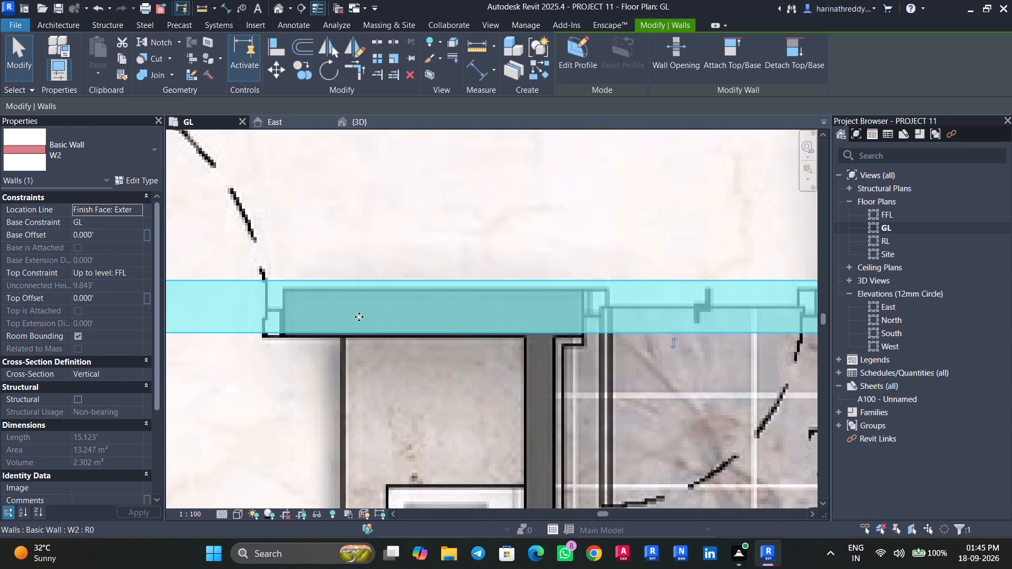
pyautogui.press('Down')
pyautogui.press('Down')
pyautogui.press('Up')
pyautogui.press('Down')
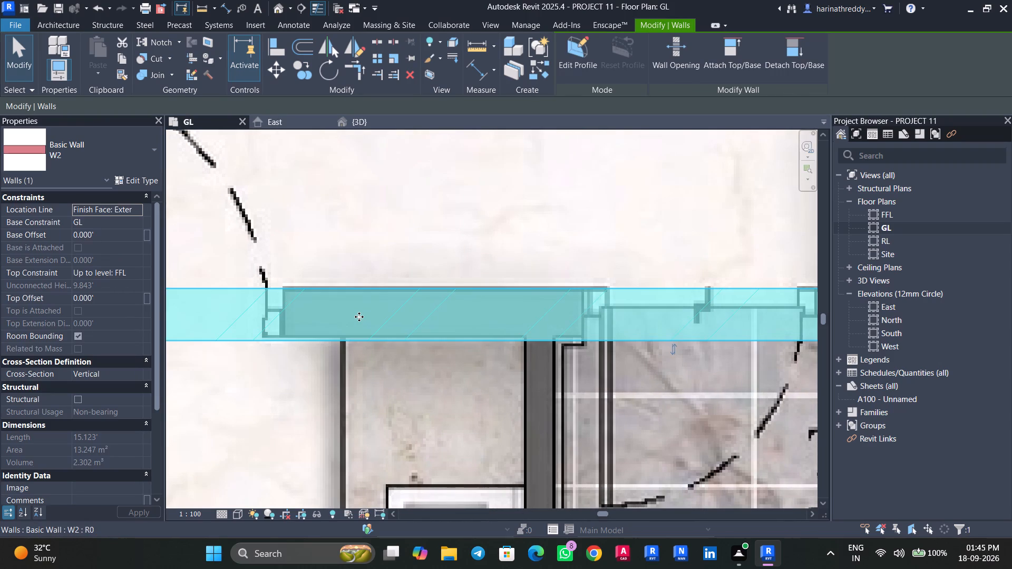
pyautogui.scroll(-7, 361, 316)
pyautogui.moveTo(577, 351); pyautogui.dragTo(515, 264, button='middle')
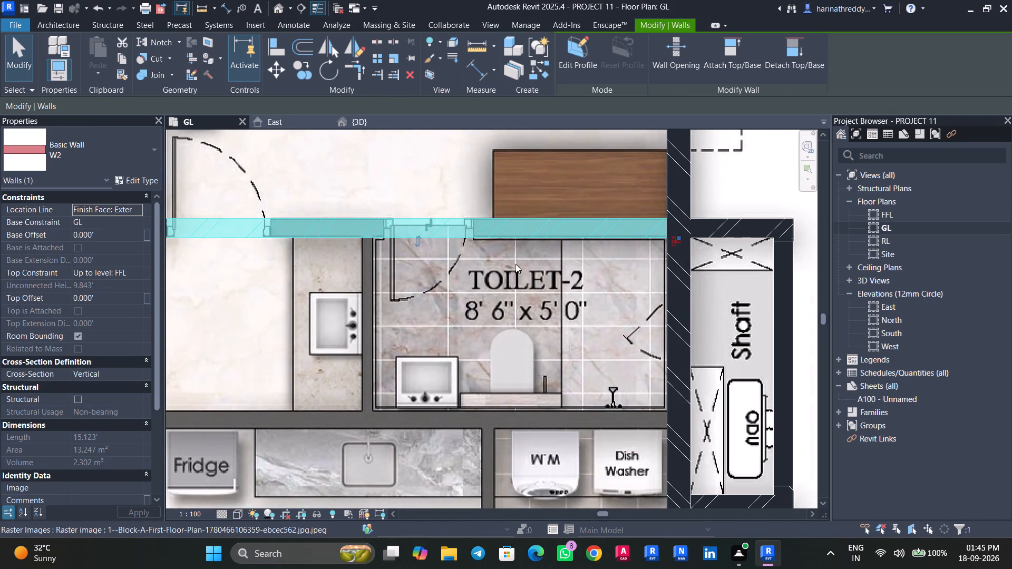
pyautogui.press('Escape')
# Draw a vertical W3 wall about 5.31' long between the wash basin area and Toilet-2, down to the kitchen's upper wall.
pyautogui.write('WA')
pyautogui.click(37, 148)
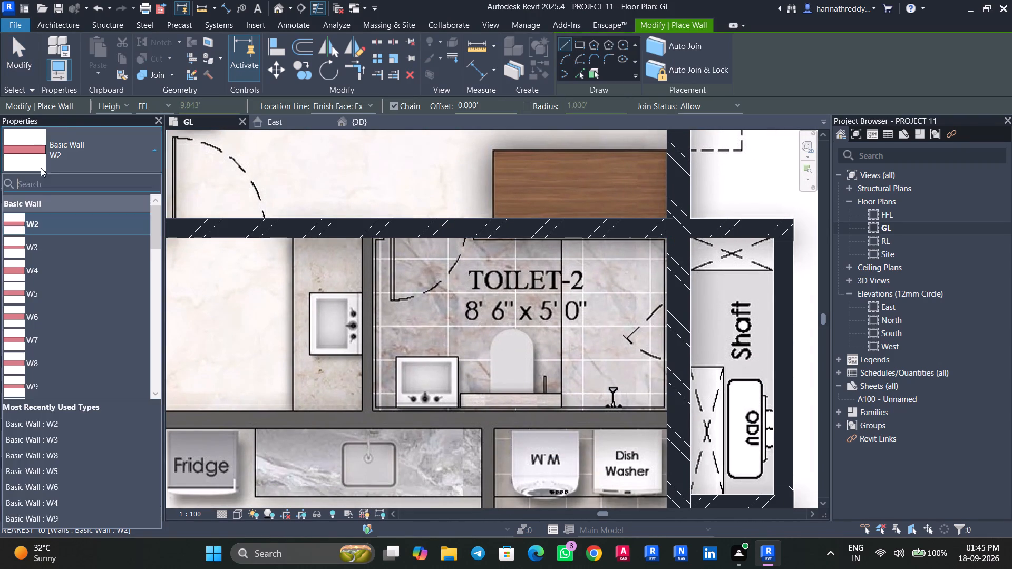
pyautogui.scroll(2, 56, 244)
pyautogui.click(57, 246)
pyautogui.scroll(11, 362, 228)
pyautogui.click(358, 260)
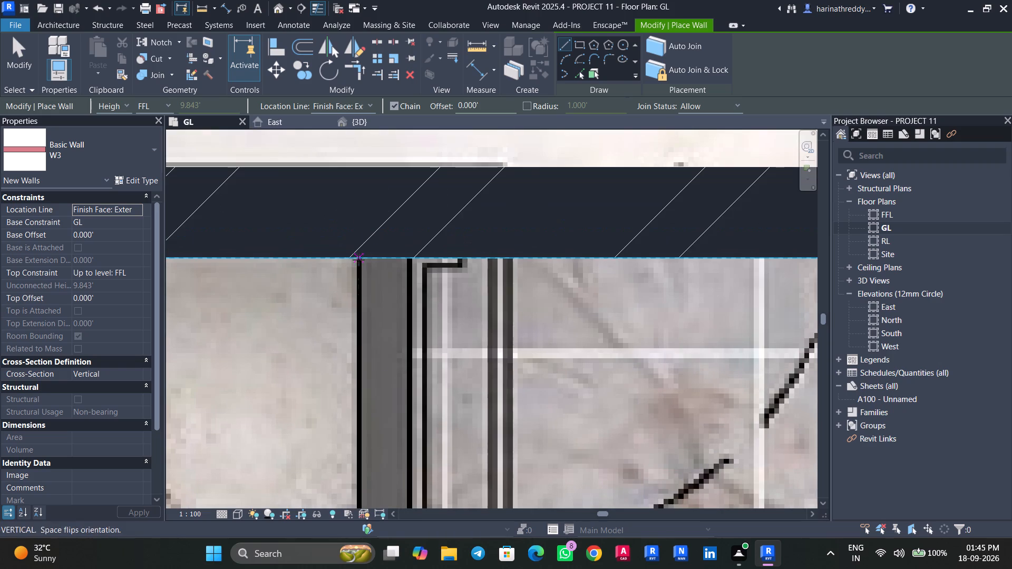
pyautogui.press('space')
pyautogui.moveTo(362, 392); pyautogui.dragTo(382, 23, button='middle')
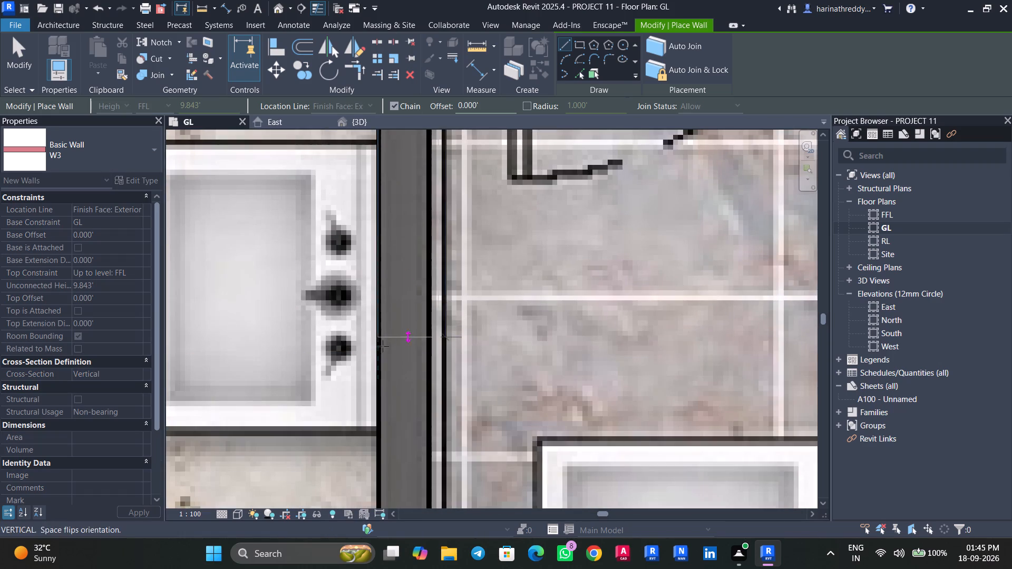
pyautogui.moveTo(383, 347); pyautogui.dragTo(383, 88, button='middle')
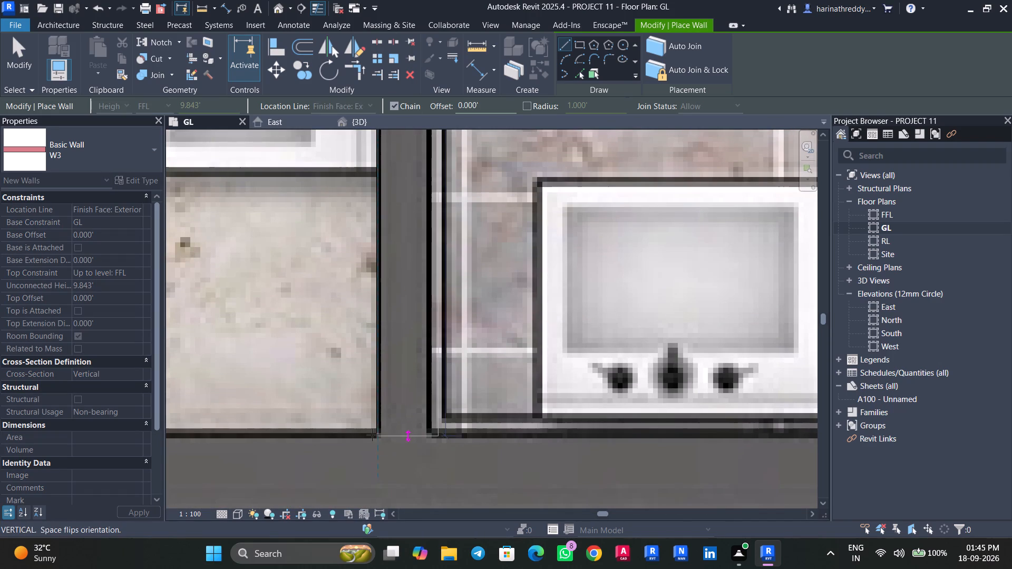
pyautogui.click(372, 435)
pyautogui.press('Escape')
pyautogui.press('Escape')
pyautogui.press('Escape')
# Nudge the W3 wall between the wash basin area and Toilet-2 one step left.
pyautogui.click(414, 353)
pyautogui.scroll(-4, 412, 353)
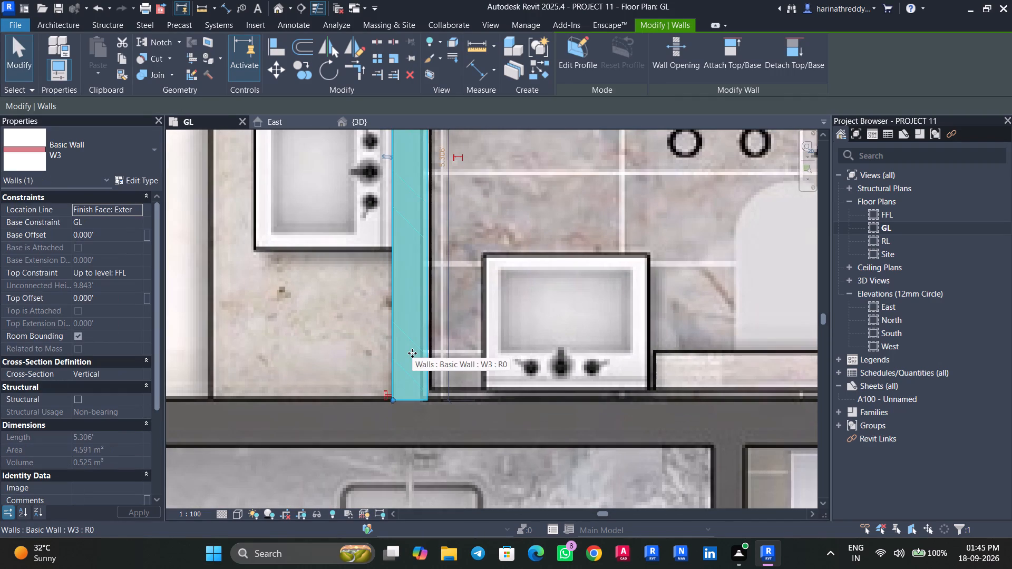
pyautogui.press('Left')
pyautogui.scroll(-4, 412, 353)
pyautogui.moveTo(468, 293); pyautogui.dragTo(410, 378, button='middle')
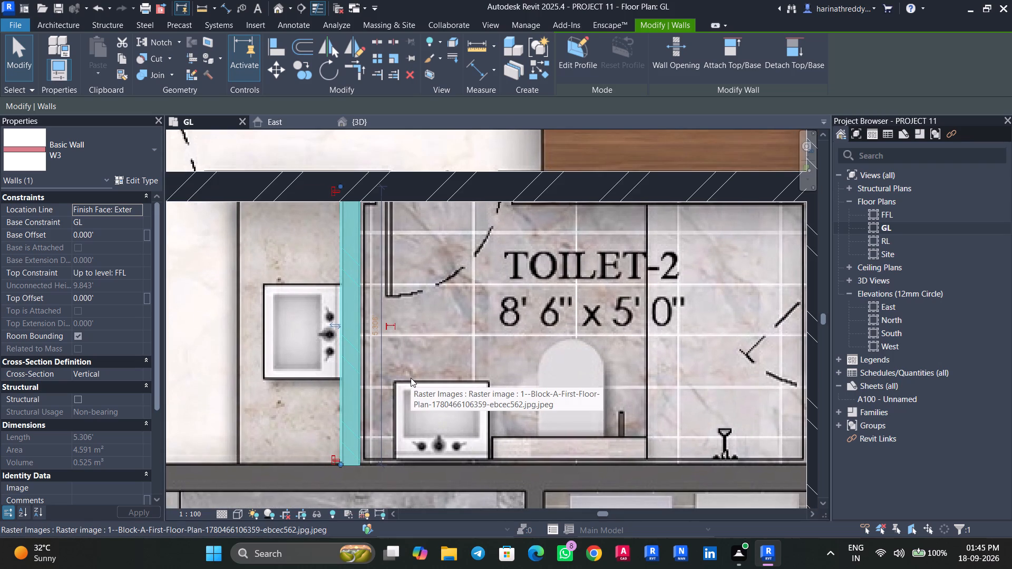
# Draw a W2 wall about 15.43' long along Toilet-2's lower edge, from the outer W8 wall to the plan wall's end above the Fridge.
pyautogui.moveTo(417, 390); pyautogui.dragTo(358, 275, button='middle')
pyautogui.press('Escape')
pyautogui.click(762, 380)
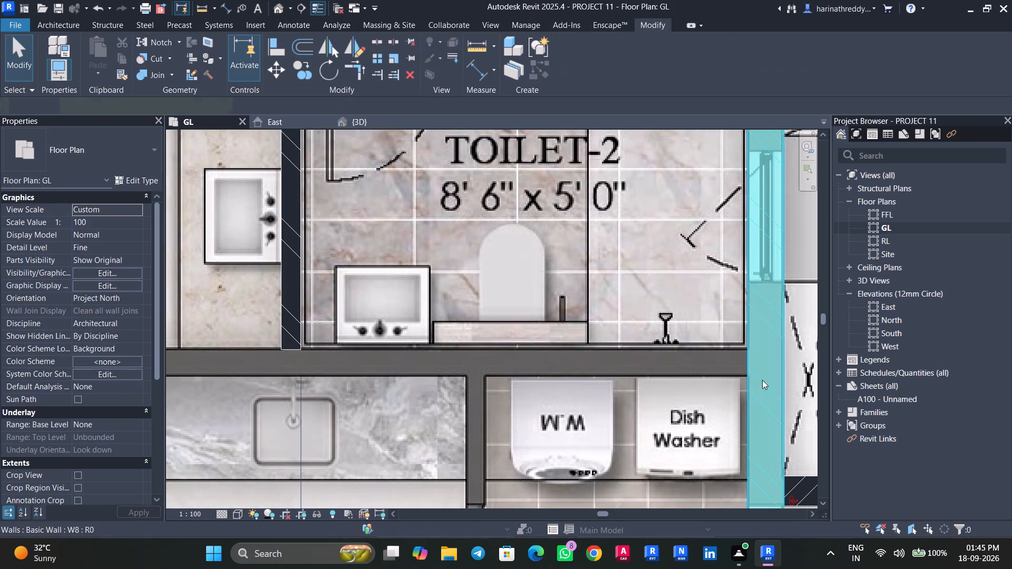
pyautogui.press('Escape')
pyautogui.write('WA')
pyautogui.click(0, 155)
pyautogui.click(42, 163)
pyautogui.scroll(2, 64, 237)
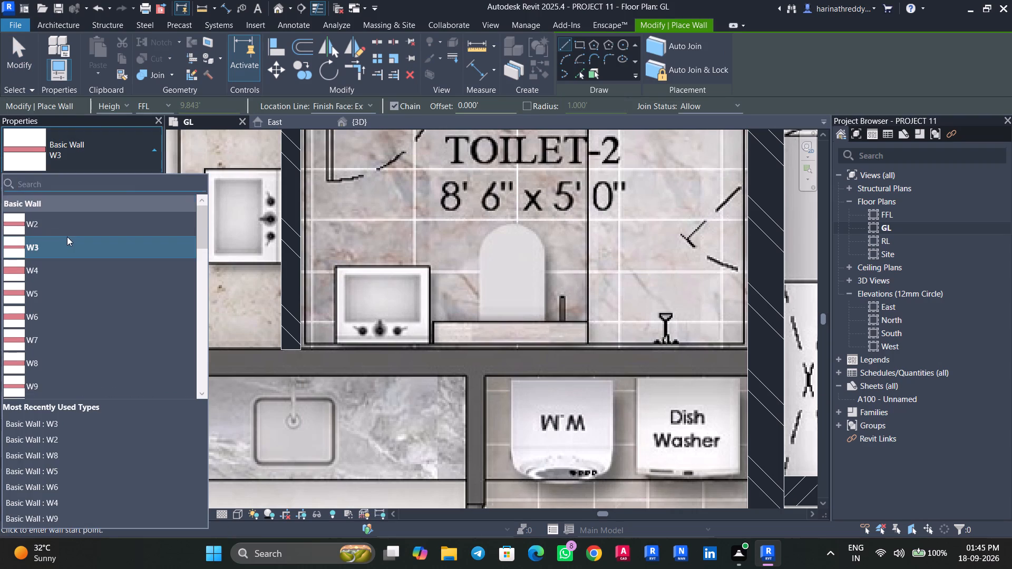
pyautogui.scroll(2, 67, 237)
pyautogui.click(64, 225)
pyautogui.click(748, 376)
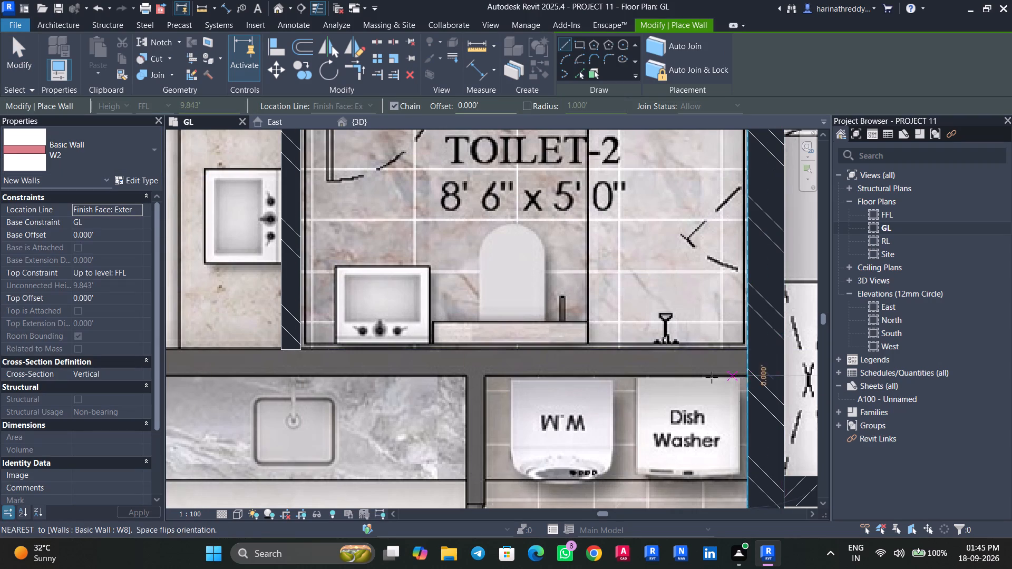
pyautogui.moveTo(534, 380); pyautogui.dragTo(763, 377, button='middle')
pyautogui.moveTo(486, 368); pyautogui.dragTo(718, 370, button='middle')
pyautogui.click(416, 374)
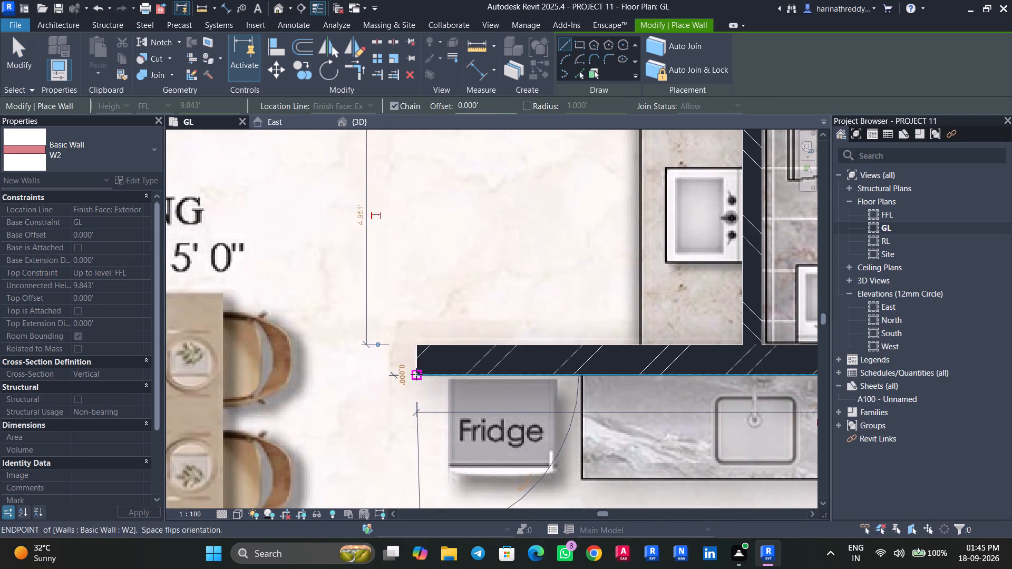
pyautogui.press('Escape')
pyautogui.press('Escape')
# Nudge the W2 wall between Toilet-2 and the Kitchen one step down.
pyautogui.click(503, 359)
pyautogui.moveTo(573, 362); pyautogui.dragTo(232, 266, button='middle')
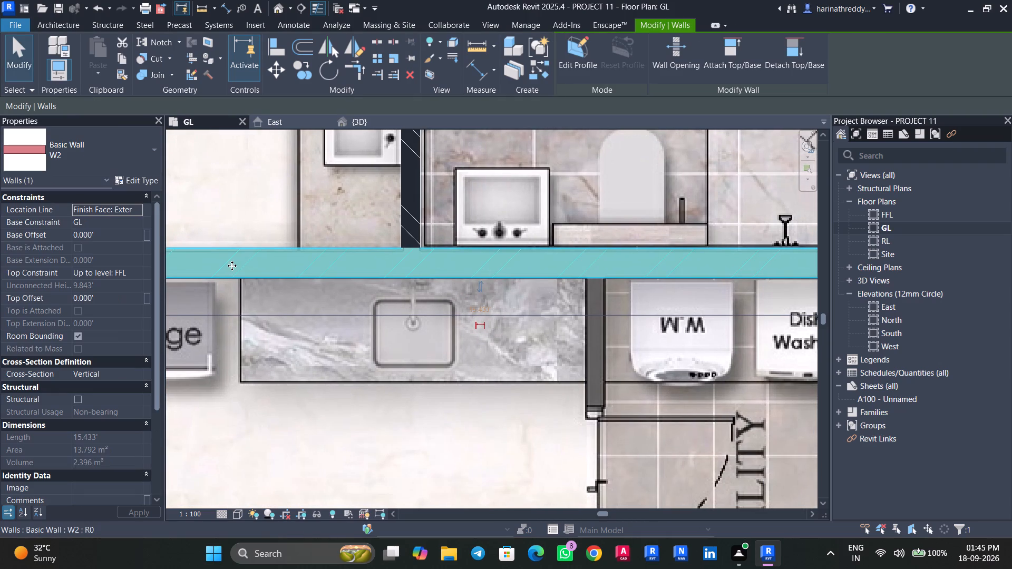
pyautogui.press('Down')
pyautogui.press('Up')
pyautogui.press('Down')
pyautogui.scroll(-5, 229, 259)
pyautogui.moveTo(364, 203); pyautogui.dragTo(364, 327, button='middle')
pyautogui.press('Escape')
pyautogui.press('Escape')
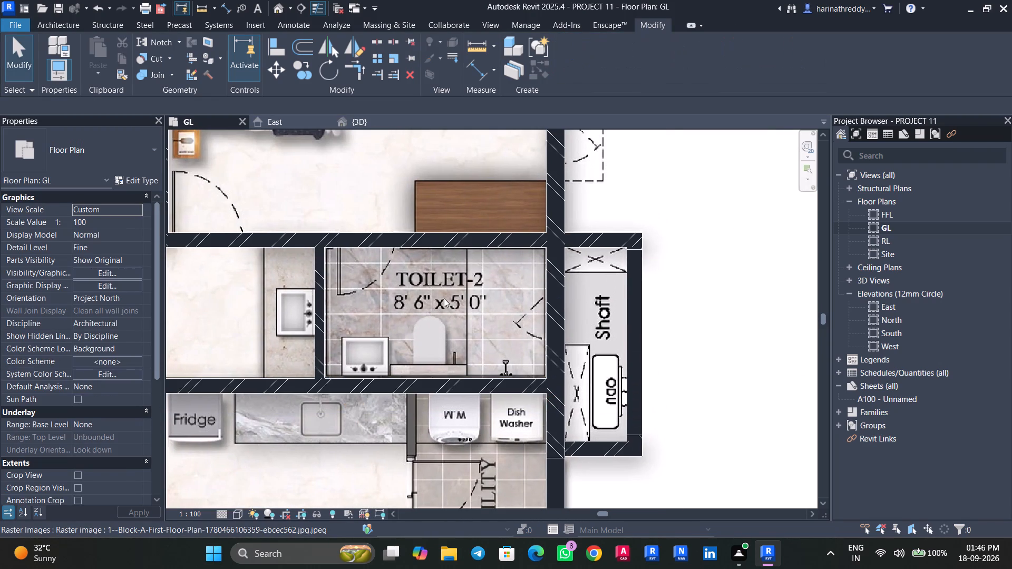
# Measure Toilet-2's clear depth between the inner faces of its upper and lower W2 walls, without placing a dimension.
pyautogui.write('DI')
pyautogui.scroll(9, 441, 229)
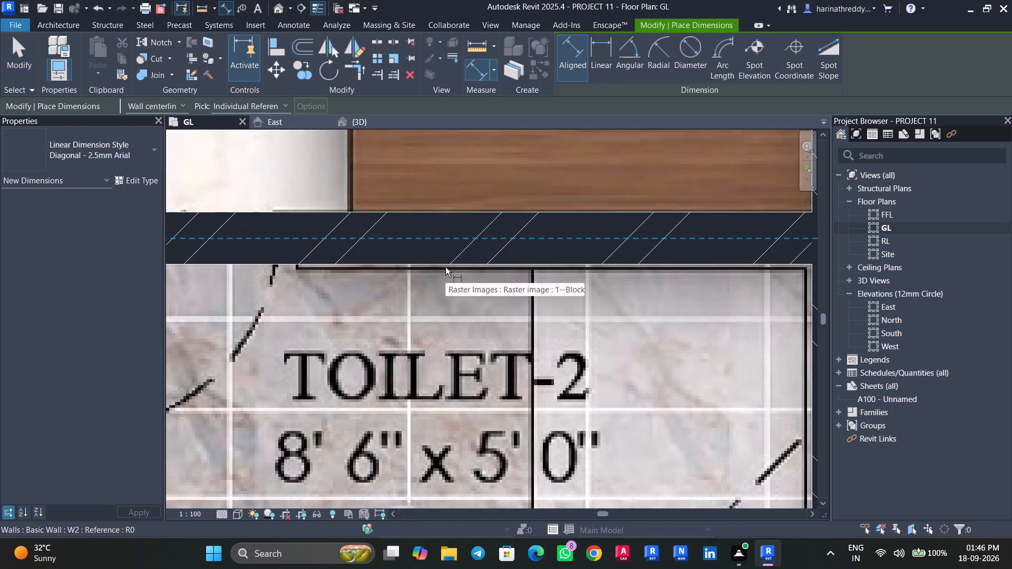
pyautogui.press('Tab')
pyautogui.click(445, 267)
pyautogui.scroll(-7, 478, 389)
pyautogui.moveTo(481, 409); pyautogui.dragTo(481, 313, button='middle')
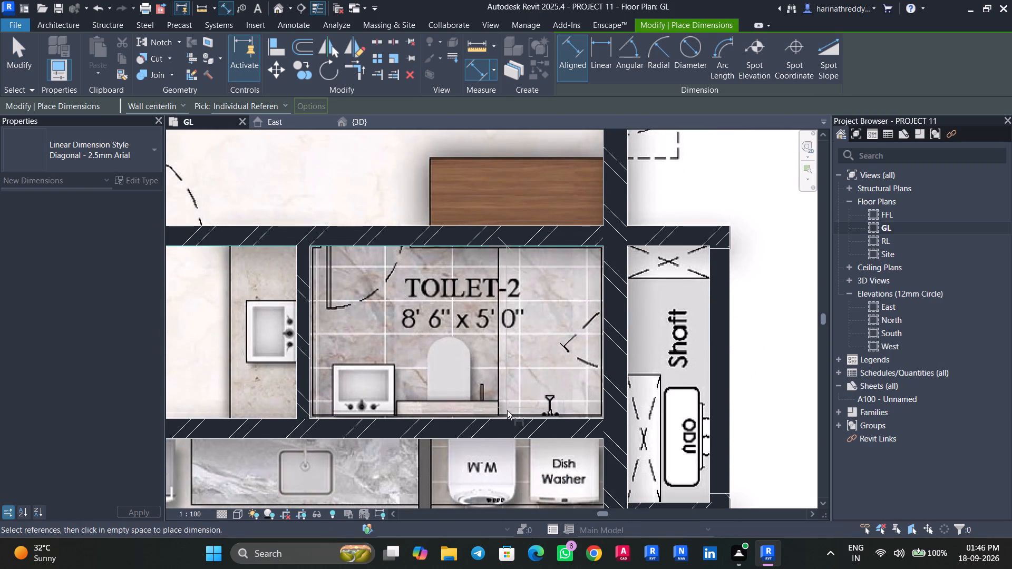
pyautogui.press('Tab')
pyautogui.click(508, 413)
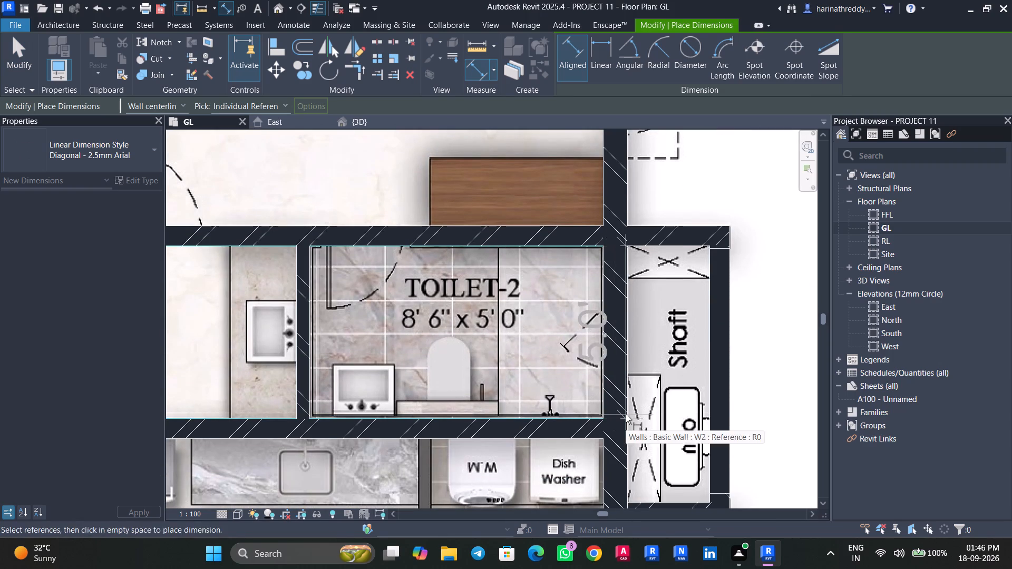
pyautogui.press('Escape')
# Measure Toilet-2's clear width between the inner faces of its W3 wall and the outer W8 wall, without placing a dimension.
pyautogui.scroll(-7, 406, 390)
pyautogui.moveTo(410, 379); pyautogui.dragTo(472, 332, button='middle')
pyautogui.scroll(5, 386, 376)
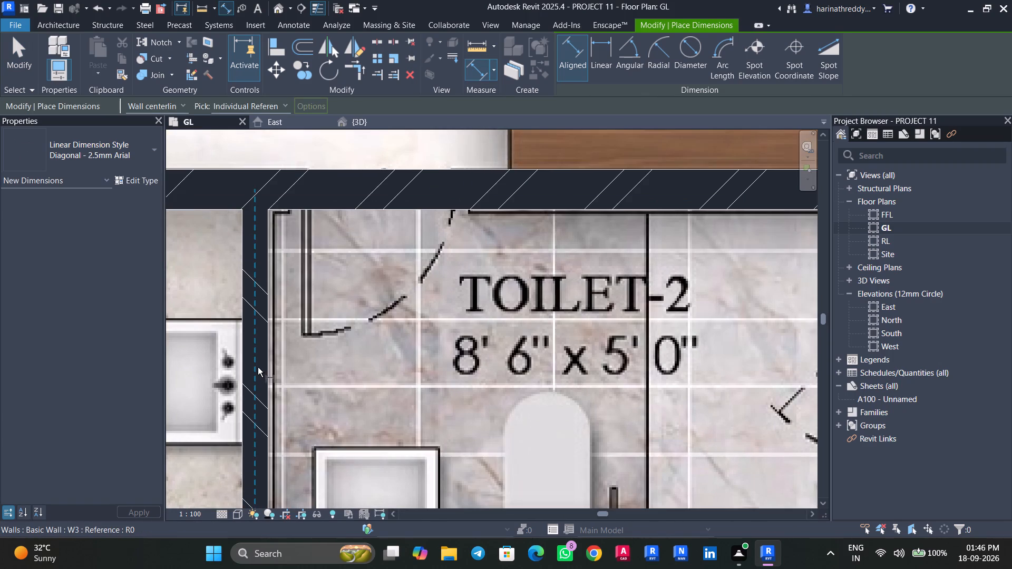
pyautogui.press('Tab')
pyautogui.click(270, 370)
pyautogui.scroll(-3, 499, 374)
pyautogui.moveTo(499, 374); pyautogui.dragTo(387, 370, button='middle')
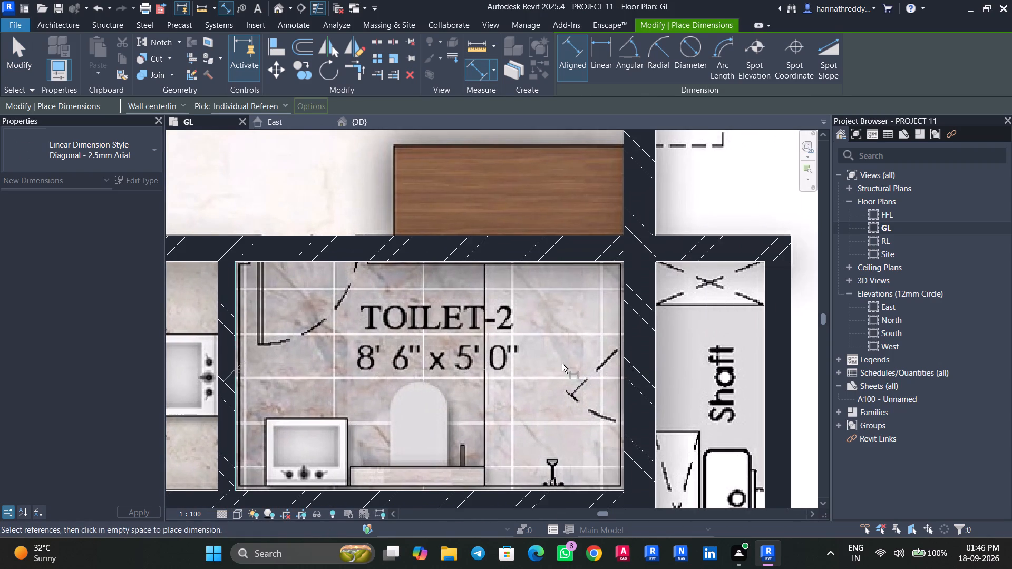
pyautogui.press('Tab')
pyautogui.click(619, 366)
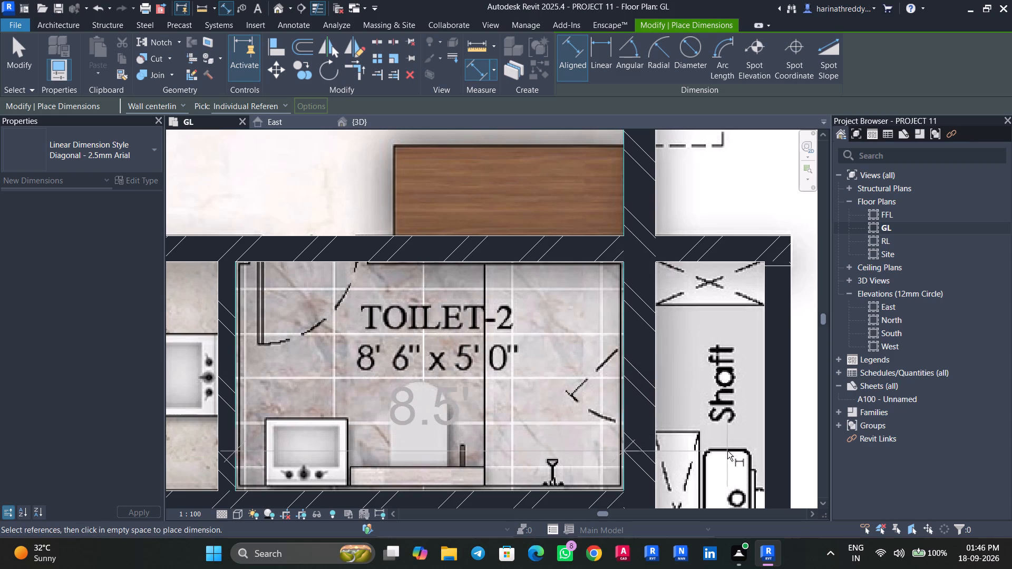
pyautogui.press('Escape')
pyautogui.press('Escape')
# Nudge the W3 wall between the wash basin area and Toilet-2 one step right overall to match the plan.
pyautogui.scroll(-8, 705, 421)
pyautogui.moveTo(705, 410); pyautogui.dragTo(664, 381, button='middle')
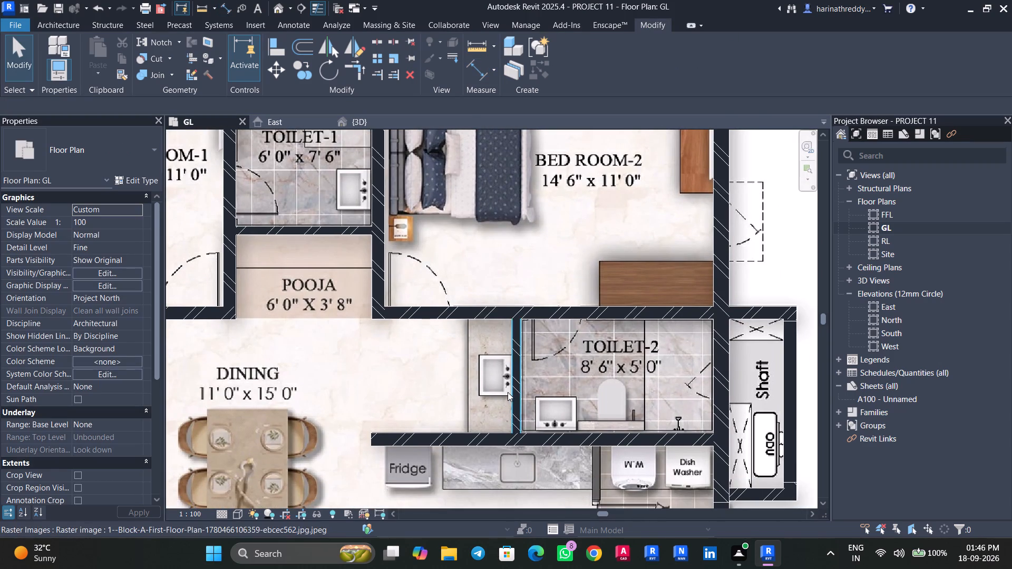
pyautogui.moveTo(546, 411); pyautogui.dragTo(477, 368, button='middle')
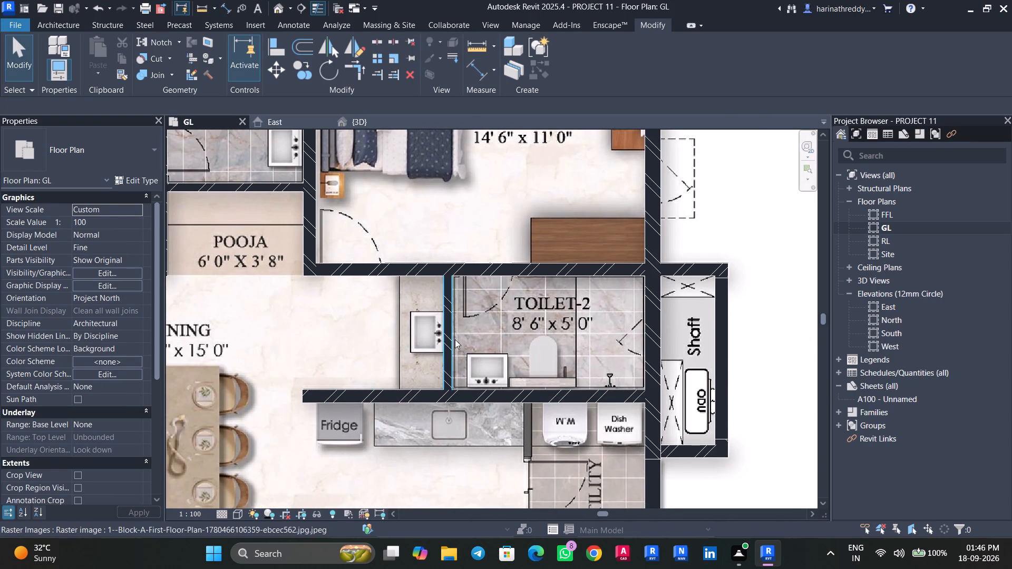
pyautogui.click(444, 339)
pyautogui.scroll(7, 444, 339)
pyautogui.press('Left')
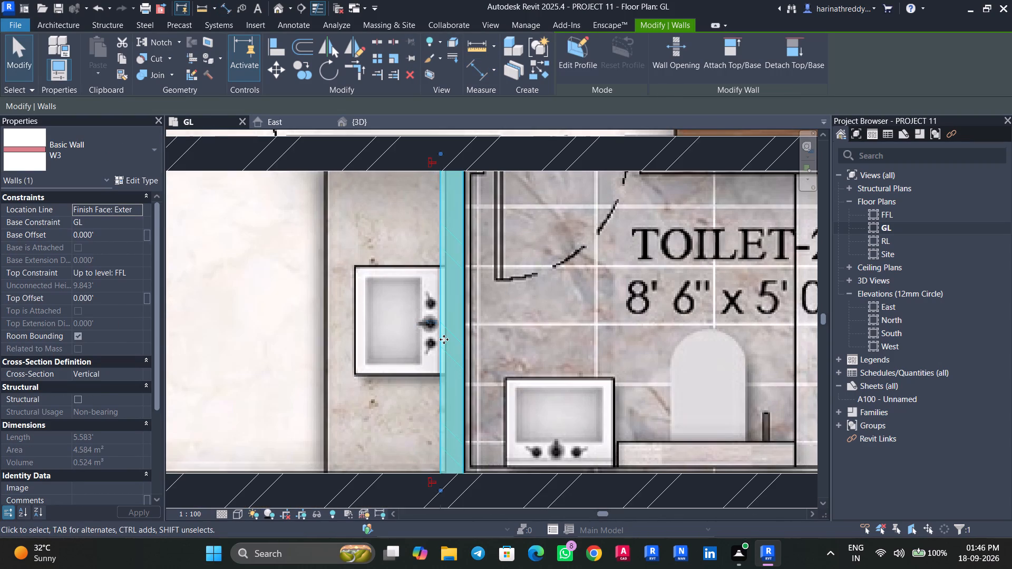
pyautogui.press('Right')
pyautogui.press('Right')
pyautogui.press('Right')
pyautogui.press('Left')
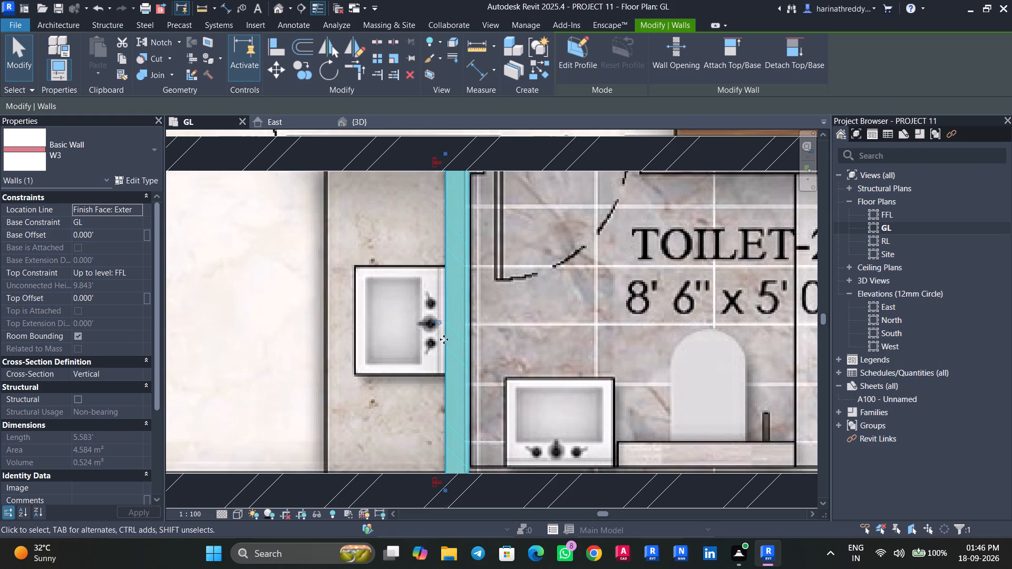
pyautogui.scroll(-5, 444, 339)
pyautogui.moveTo(552, 321); pyautogui.dragTo(342, 372, button='middle')
pyautogui.press('Escape')
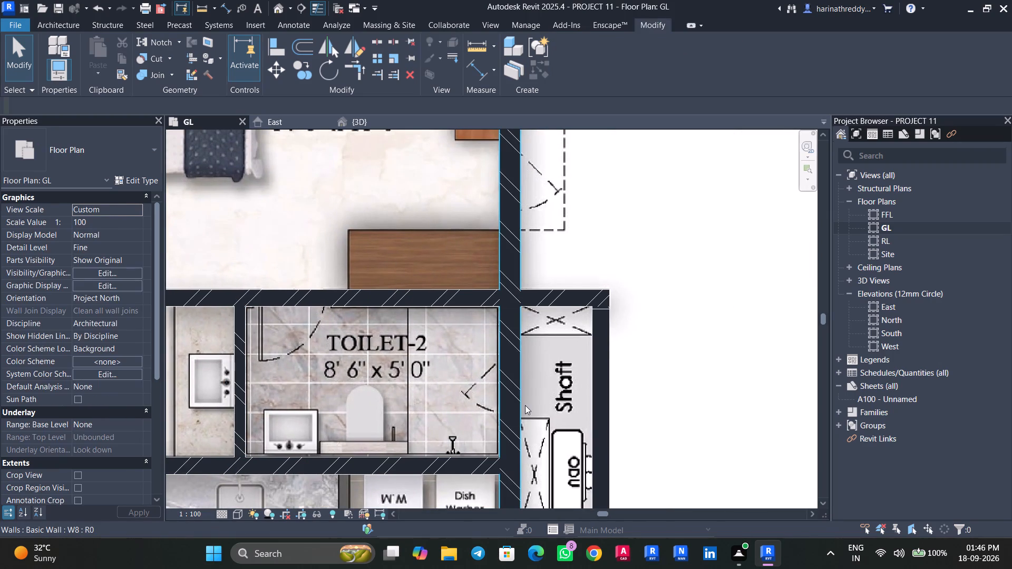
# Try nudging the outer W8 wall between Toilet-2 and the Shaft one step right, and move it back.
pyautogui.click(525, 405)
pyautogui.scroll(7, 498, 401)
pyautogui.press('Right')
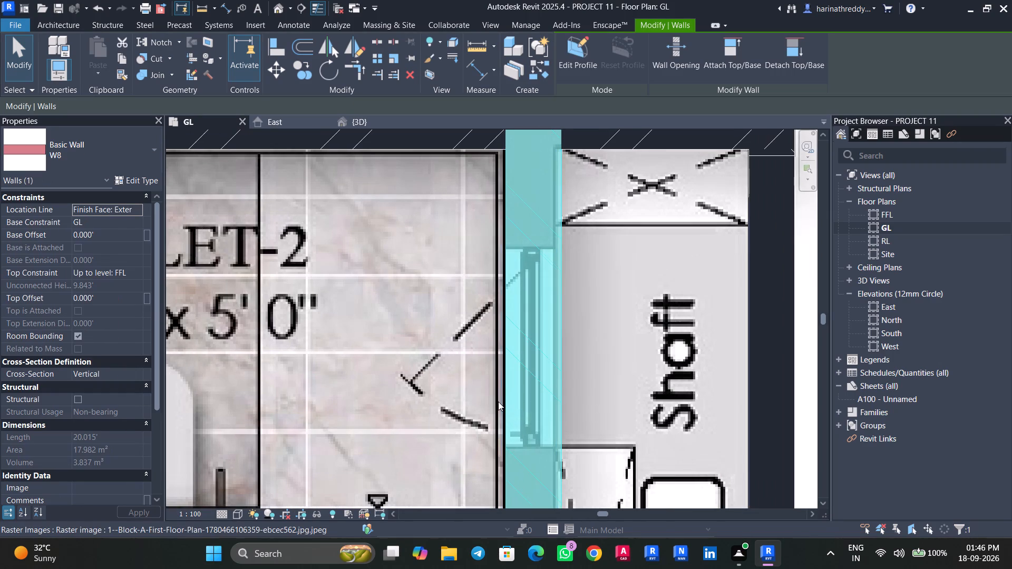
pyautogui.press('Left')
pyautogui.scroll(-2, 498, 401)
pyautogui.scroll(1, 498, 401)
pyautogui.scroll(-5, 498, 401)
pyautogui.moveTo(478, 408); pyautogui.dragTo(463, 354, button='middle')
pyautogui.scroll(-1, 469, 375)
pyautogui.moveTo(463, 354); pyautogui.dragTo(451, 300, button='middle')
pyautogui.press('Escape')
# Draw a vertical W3 wall about 11.7' long between the Kitchen and the Utility, from the Kitchen's upper W2 wall to the lower outer wall.
pyautogui.moveTo(389, 447); pyautogui.dragTo(390, 354, button='middle')
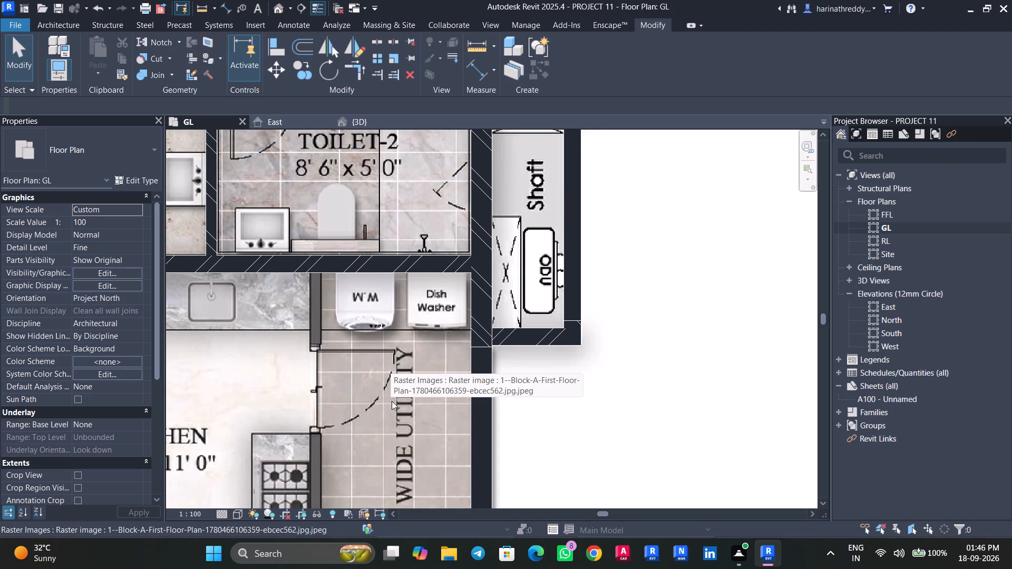
pyautogui.moveTo(394, 413); pyautogui.dragTo(419, 318, button='middle')
pyautogui.click(500, 218)
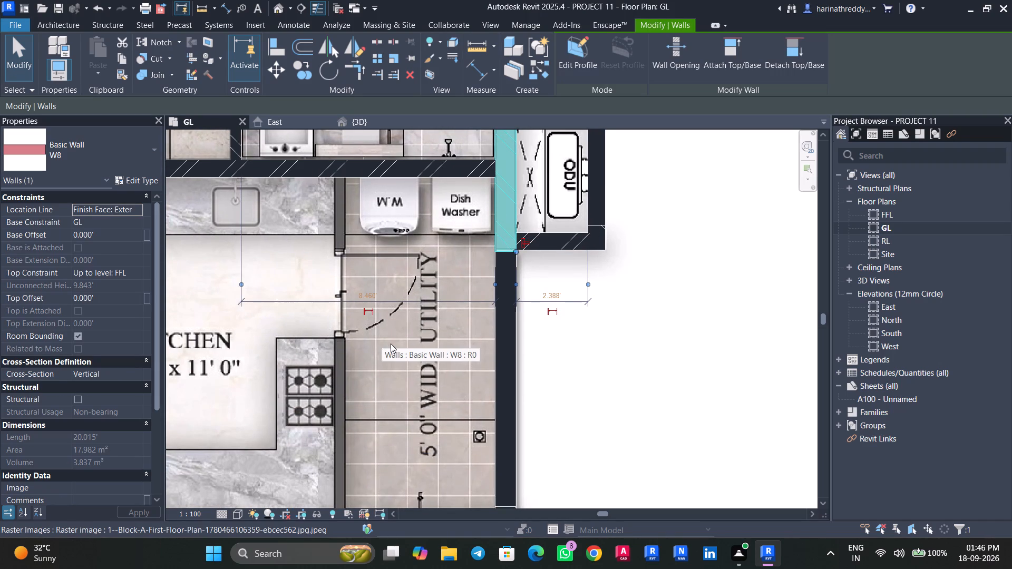
pyautogui.press('Escape')
pyautogui.write('WA')
pyautogui.click(87, 152)
pyautogui.click(70, 244)
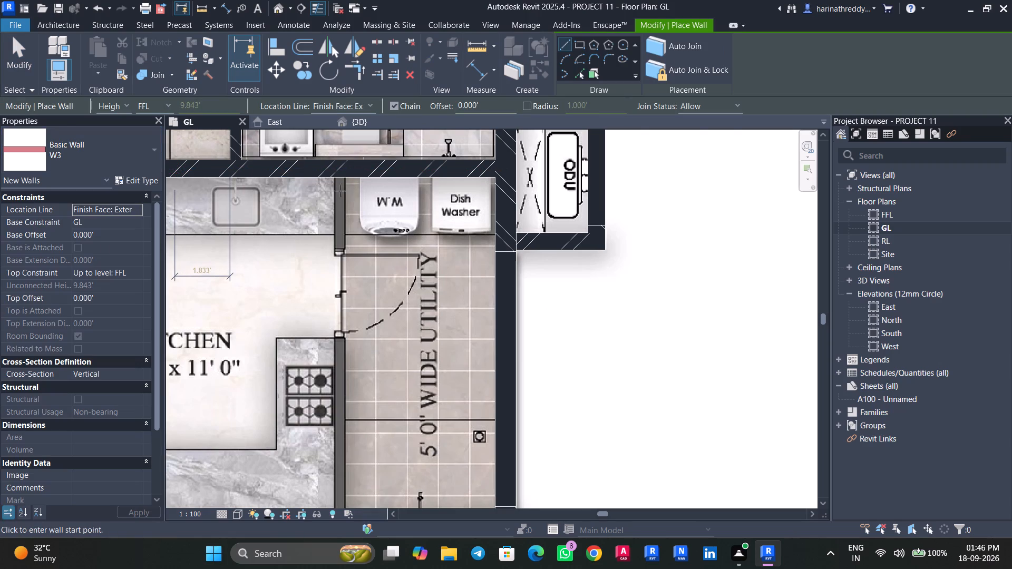
pyautogui.scroll(2, 355, 184)
pyautogui.scroll(-1, 355, 184)
pyautogui.scroll(5, 355, 184)
pyautogui.click(341, 173)
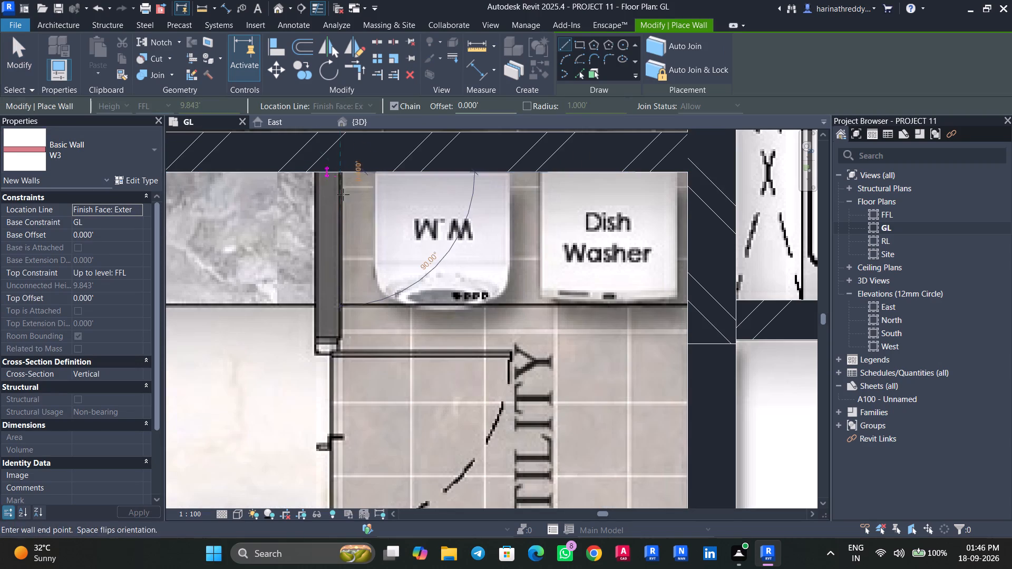
pyautogui.moveTo(339, 341); pyautogui.dragTo(339, 43, button='middle')
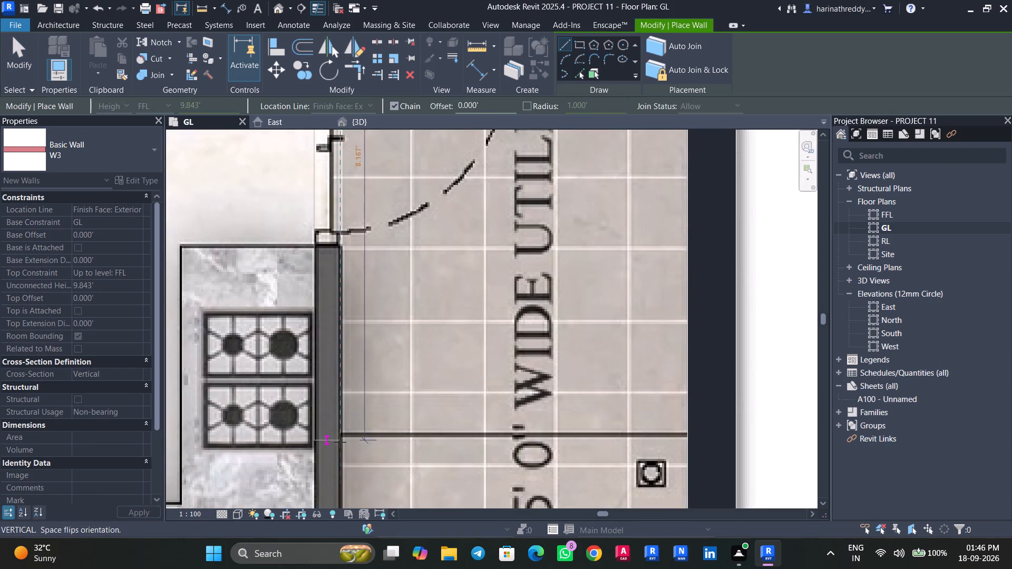
pyautogui.moveTo(343, 429); pyautogui.dragTo(344, 172, button='middle')
pyautogui.click(346, 381)
pyautogui.press('Escape')
pyautogui.press('Escape')
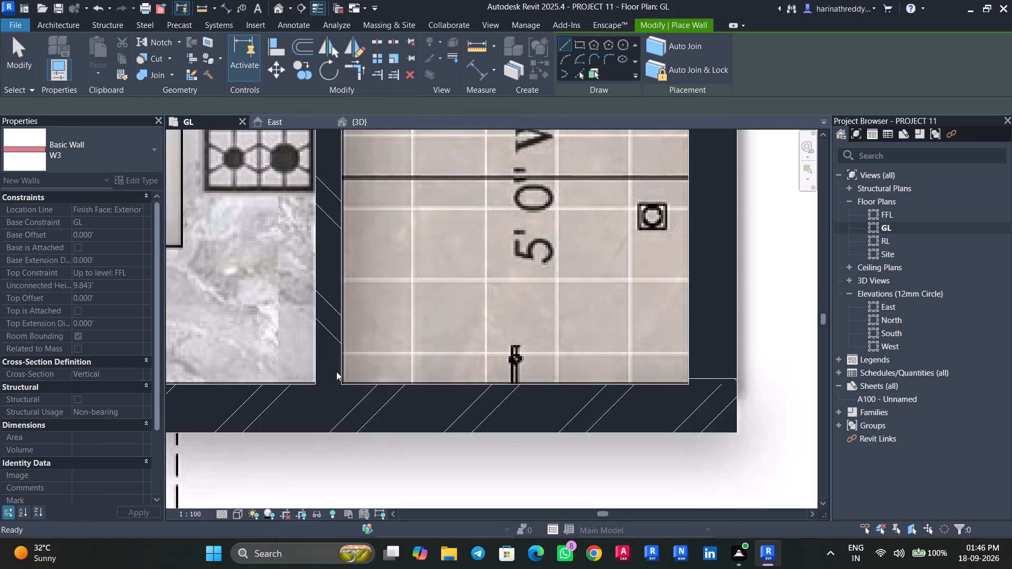
pyautogui.press('Escape')
# Check the Utility's clear width from the W3 wall between Kitchen and Utility to the outer wall.
pyautogui.click(319, 333)
pyautogui.scroll(-4, 319, 333)
pyautogui.moveTo(327, 339); pyautogui.dragTo(348, 419, button='middle')
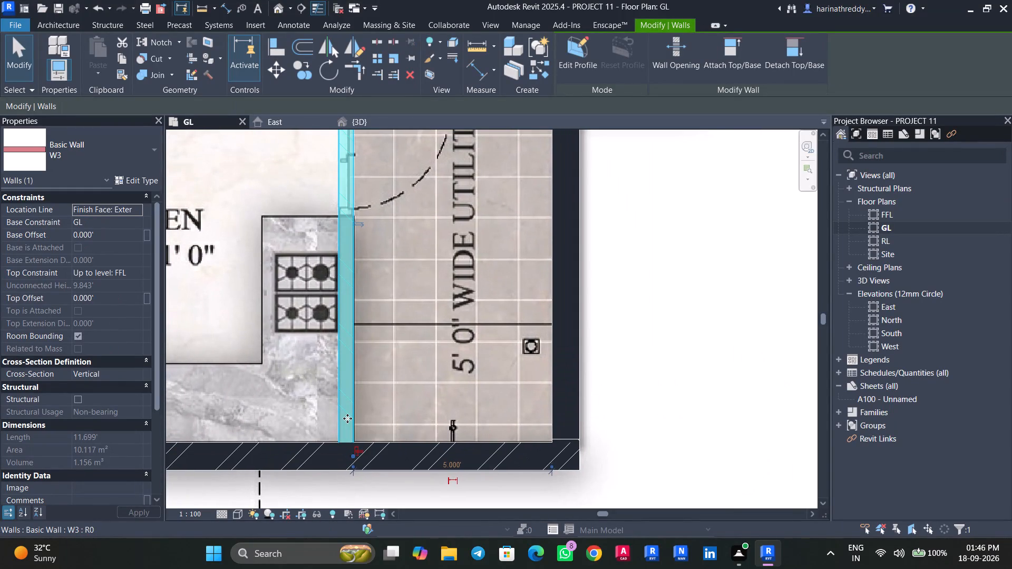
pyautogui.scroll(-8, 375, 385)
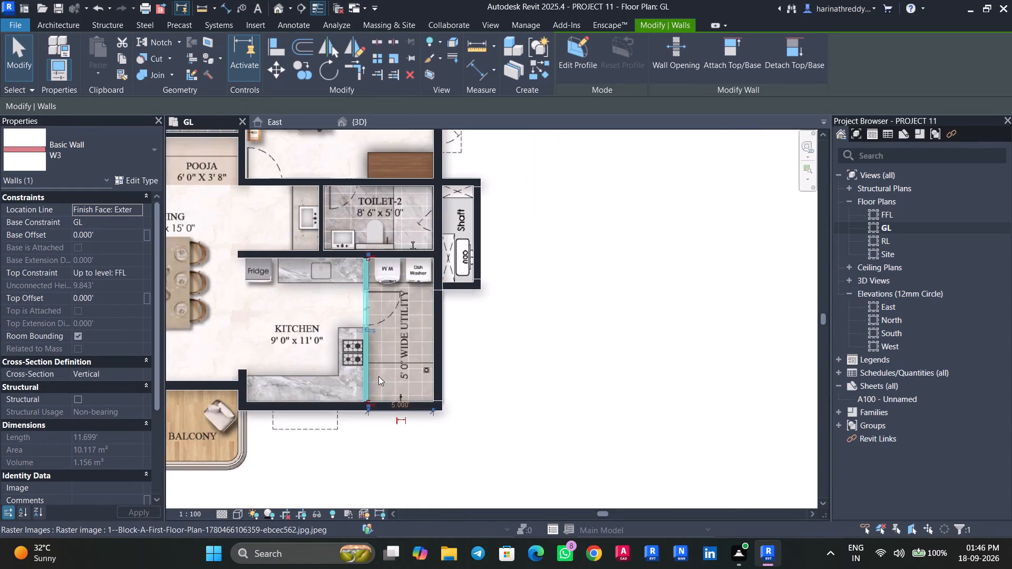
pyautogui.scroll(-1, 382, 359)
pyautogui.scroll(7, 382, 355)
pyautogui.moveTo(381, 340); pyautogui.dragTo(405, 340, button='middle')
pyautogui.press('Escape')
pyautogui.press('Escape')
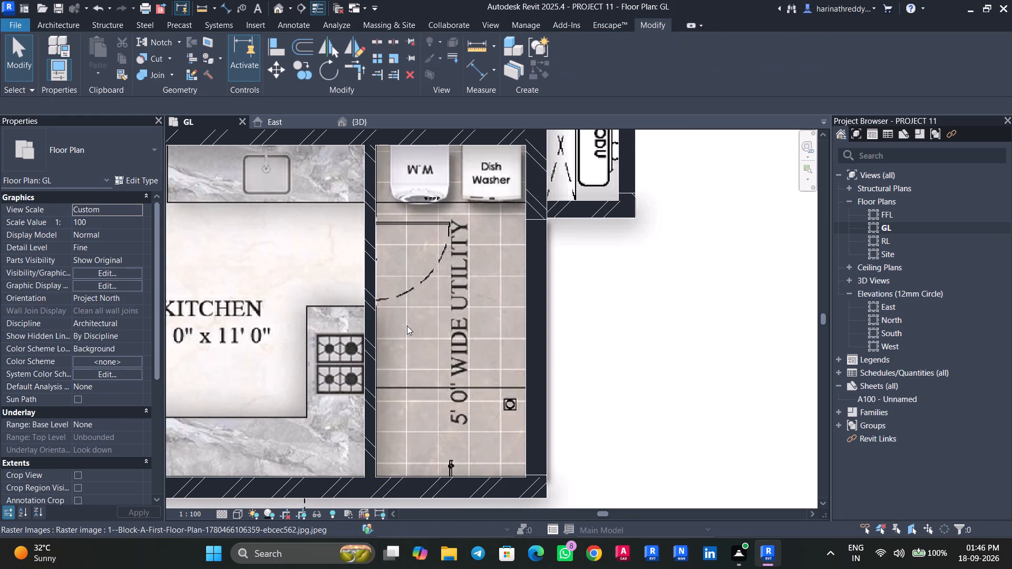
pyautogui.press('Escape')
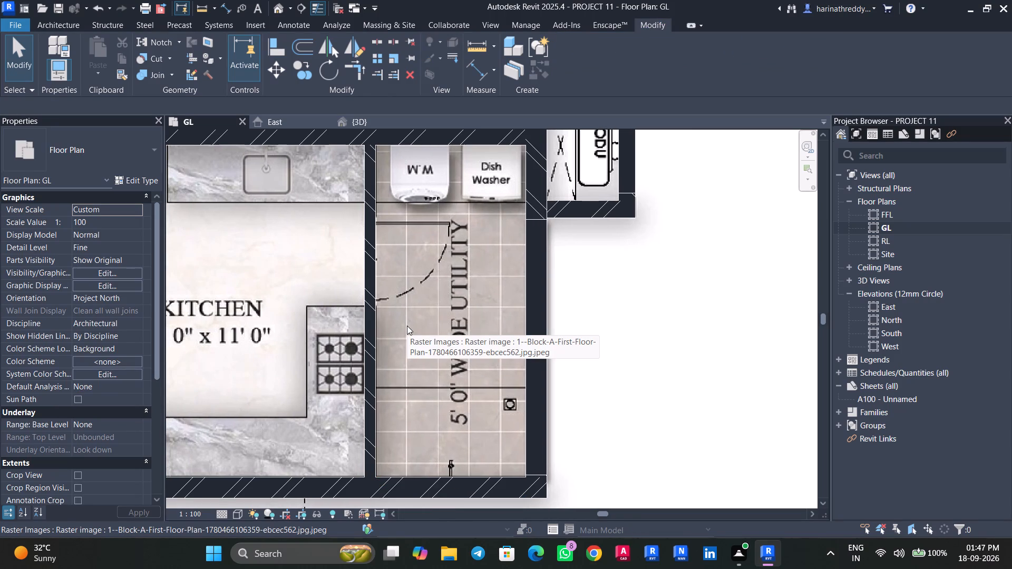
# Look over the walls of the 1858 Sft flat and the neighbouring 1882 Sft flat on the GL plan.
pyautogui.scroll(-3, 408, 326)
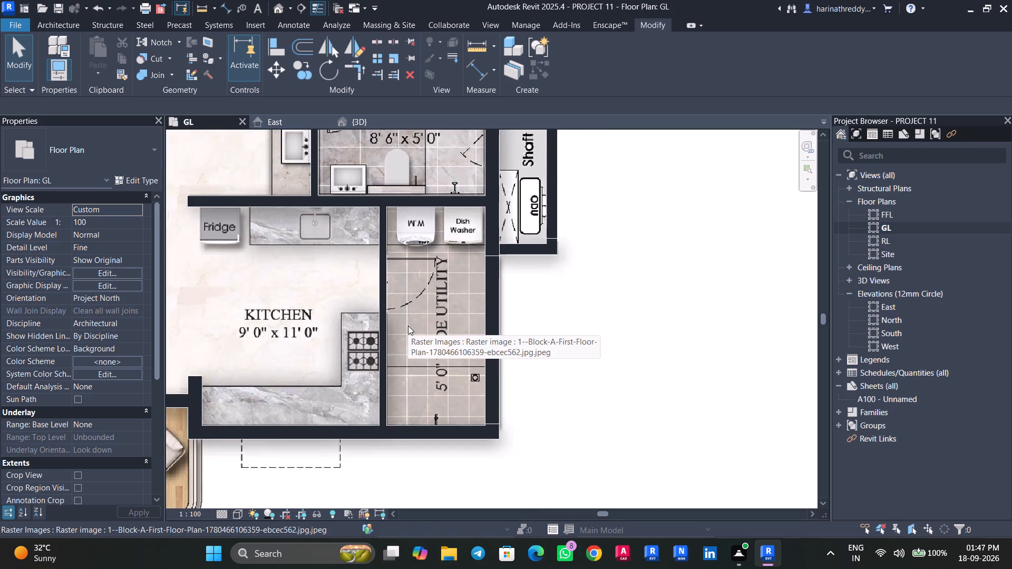
pyautogui.moveTo(413, 327); pyautogui.dragTo(456, 319, button='middle')
pyautogui.scroll(-4, 456, 319)
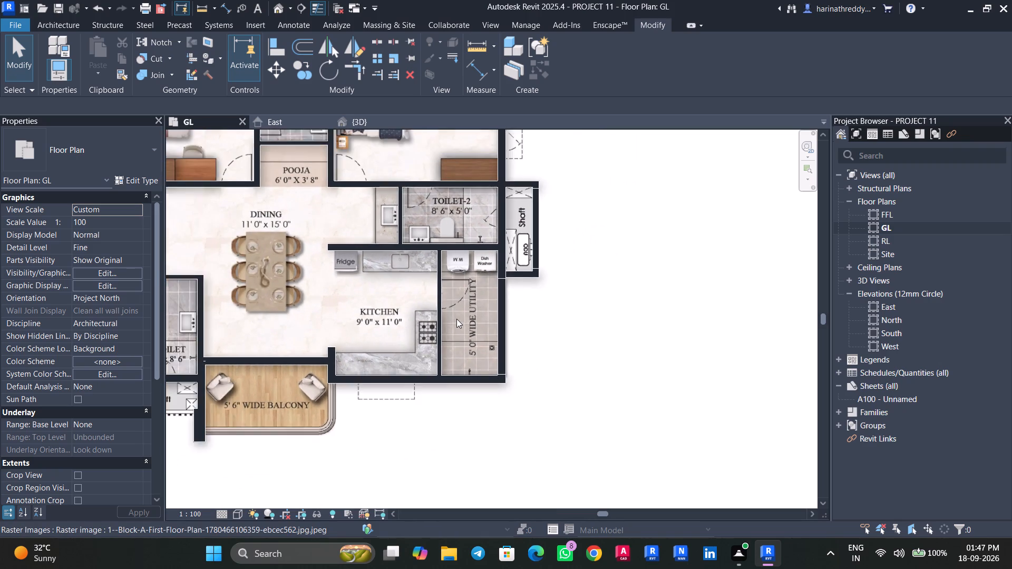
pyautogui.scroll(-3, 456, 319)
pyautogui.scroll(-3, 349, 407)
pyautogui.moveTo(351, 347); pyautogui.dragTo(389, 399, button='middle')
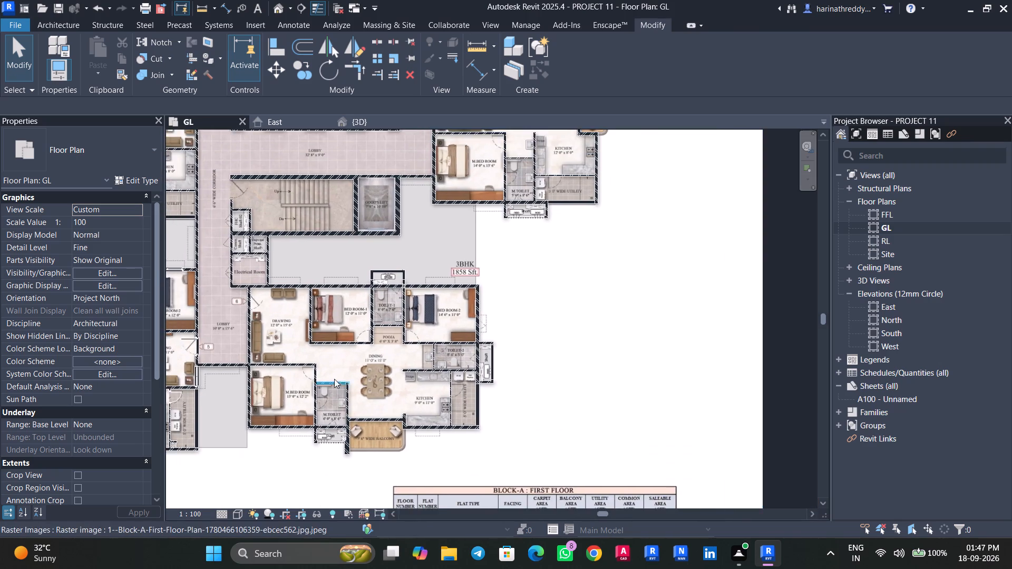
pyautogui.scroll(4, 323, 380)
pyautogui.scroll(3, 408, 360)
pyautogui.scroll(-1, 408, 360)
pyautogui.moveTo(408, 360); pyautogui.dragTo(522, 356, button='middle')
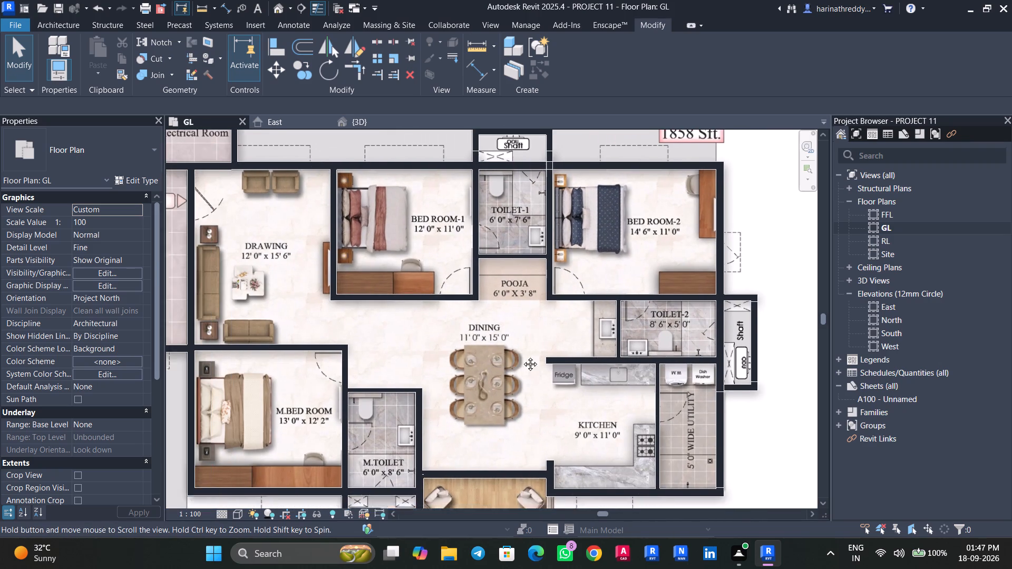
pyautogui.moveTo(522, 356); pyautogui.dragTo(536, 363, button='middle')
pyautogui.scroll(-2, 536, 363)
pyautogui.moveTo(536, 363); pyautogui.dragTo(653, 289, button='middle')
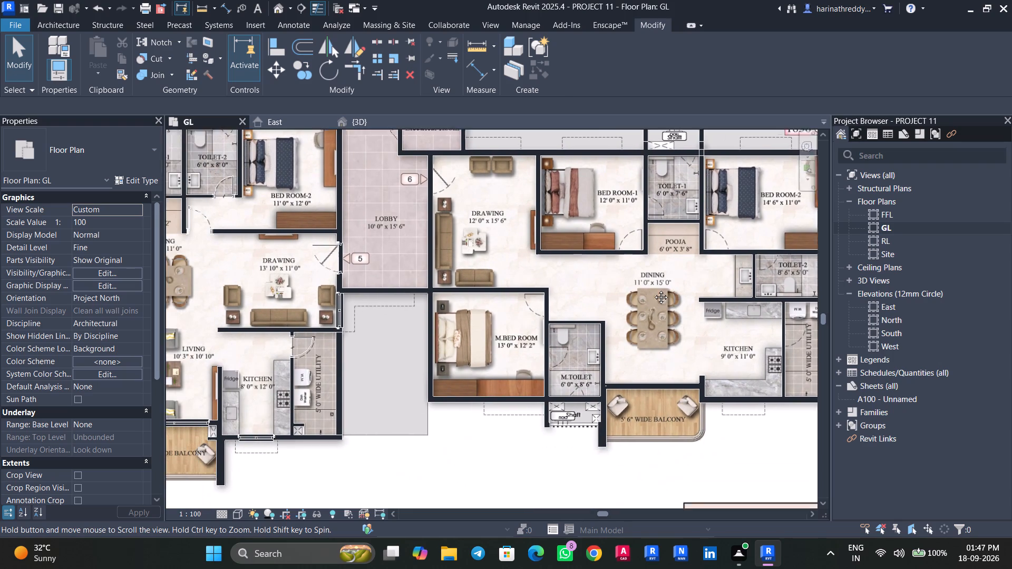
pyautogui.moveTo(653, 289); pyautogui.dragTo(666, 276, button='middle')
pyautogui.moveTo(376, 444); pyautogui.dragTo(501, 456, button='middle')
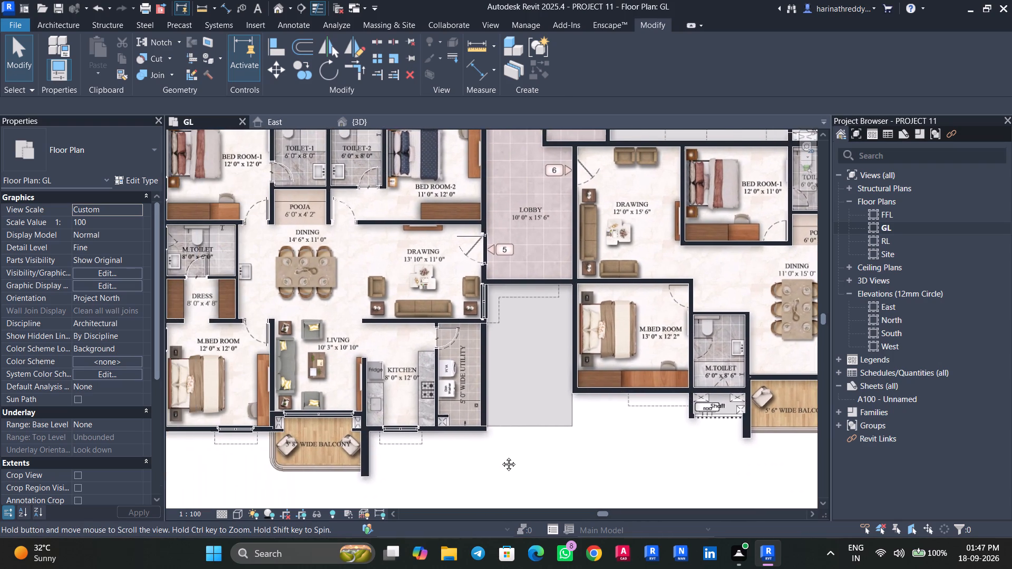
pyautogui.moveTo(501, 456); pyautogui.dragTo(554, 442, button='middle')
# Inspect the modelled walls of the whole block in the 3D view from several angles, including the shaft and utility walls.
pyautogui.click(367, 126)
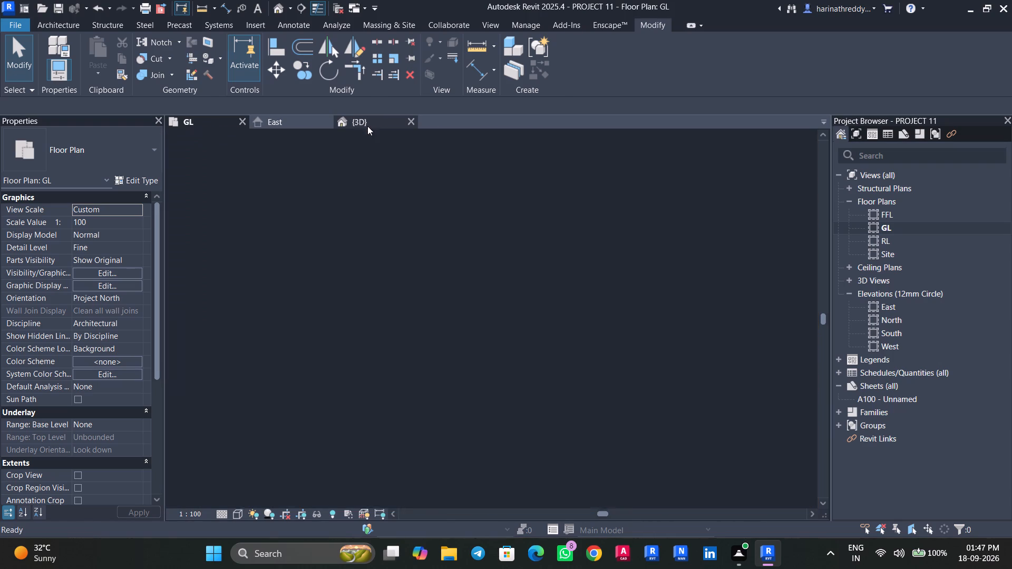
pyautogui.scroll(2, 720, 398)
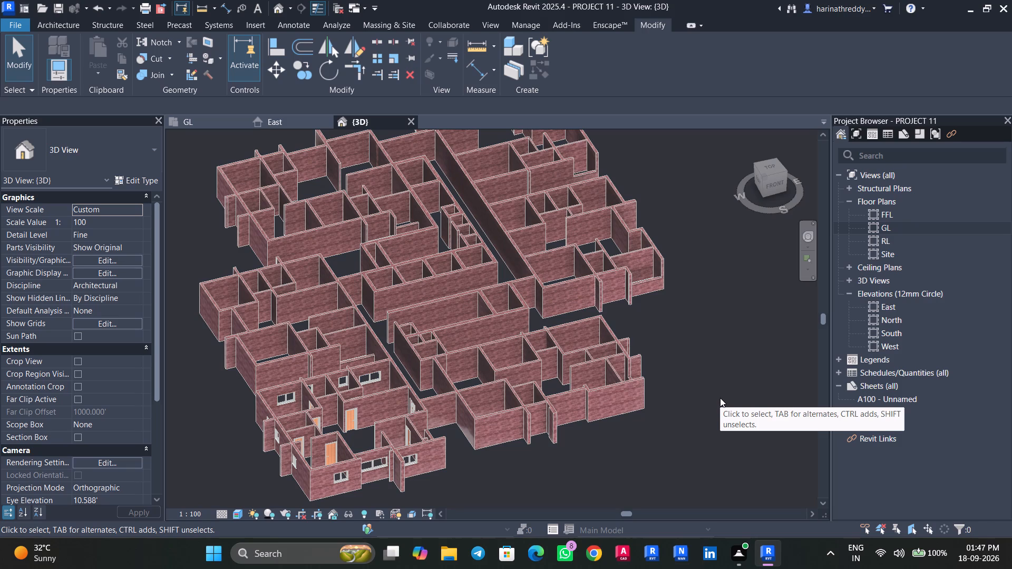
pyautogui.scroll(5, 656, 396)
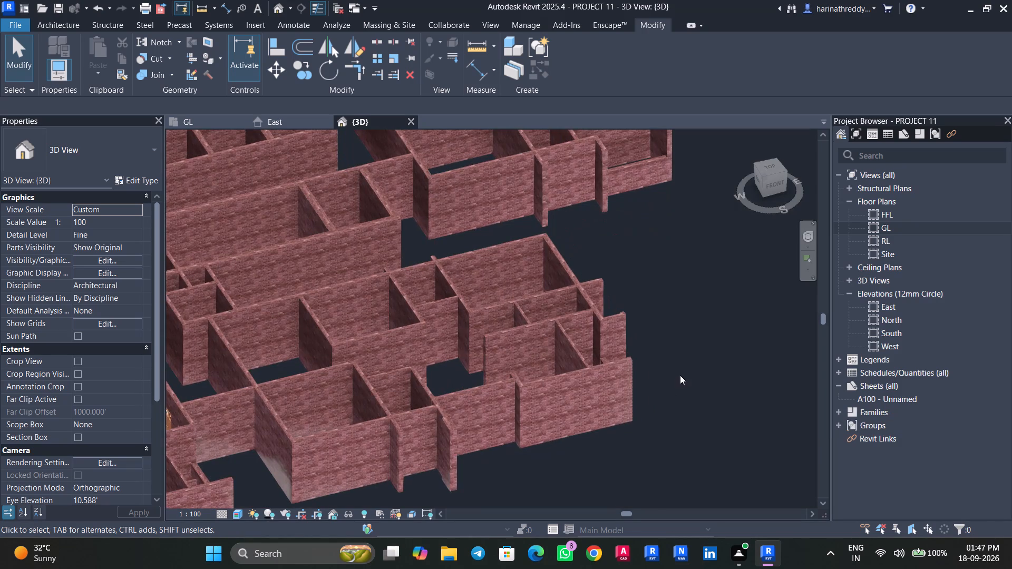
pyautogui.scroll(-6, 680, 375)
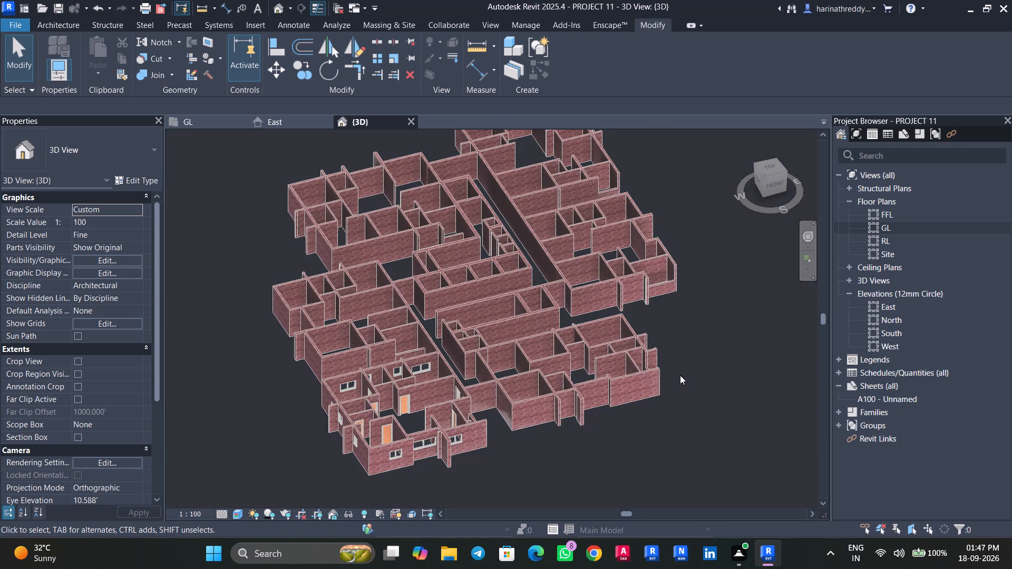
pyautogui.keyDown('shift'); pyautogui.moveTo(680, 375); pyautogui.dragTo(566, 379, button='middle'); pyautogui.keyUp('shift')
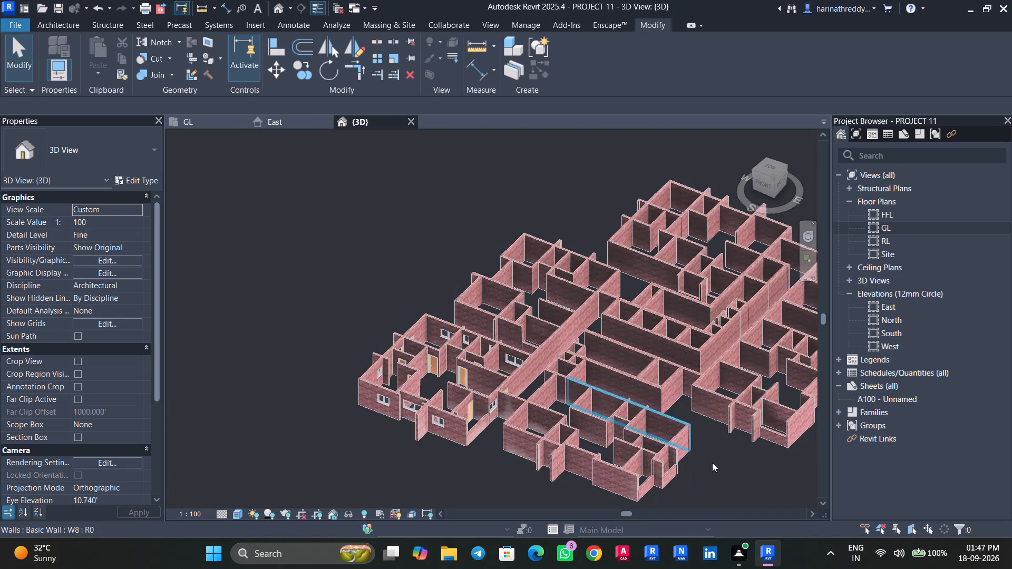
pyautogui.scroll(3, 718, 473)
pyautogui.keyDown('shift'); pyautogui.moveTo(717, 474); pyautogui.dragTo(695, 472, button='middle'); pyautogui.keyUp('shift')
pyautogui.moveTo(694, 479); pyautogui.dragTo(522, 345, button='middle')
pyautogui.scroll(1, 523, 345)
pyautogui.scroll(4, 461, 372)
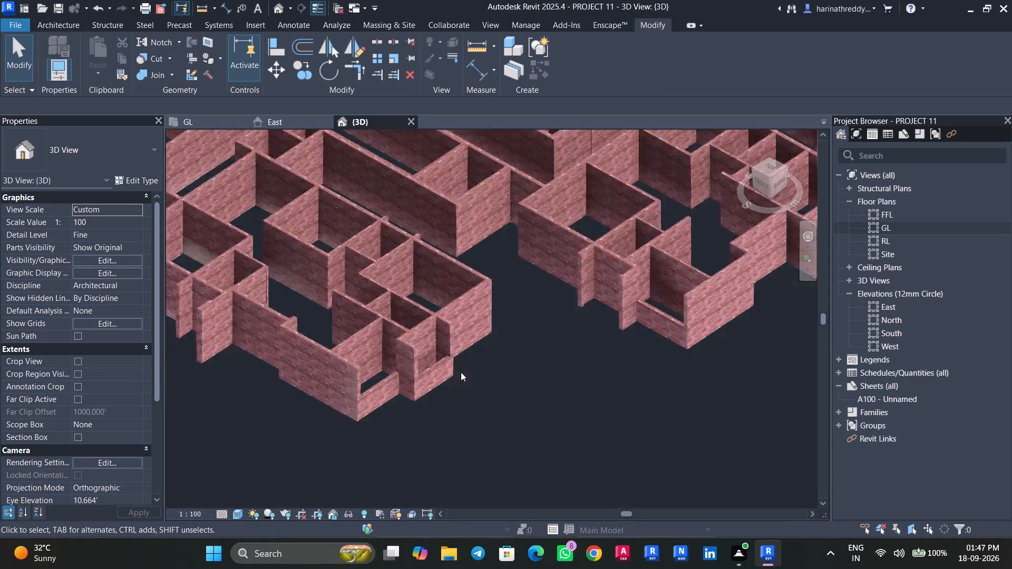
pyautogui.scroll(1, 461, 372)
pyautogui.scroll(-11, 468, 389)
pyautogui.scroll(4, 584, 364)
pyautogui.scroll(-1, 522, 369)
pyautogui.scroll(3, 522, 369)
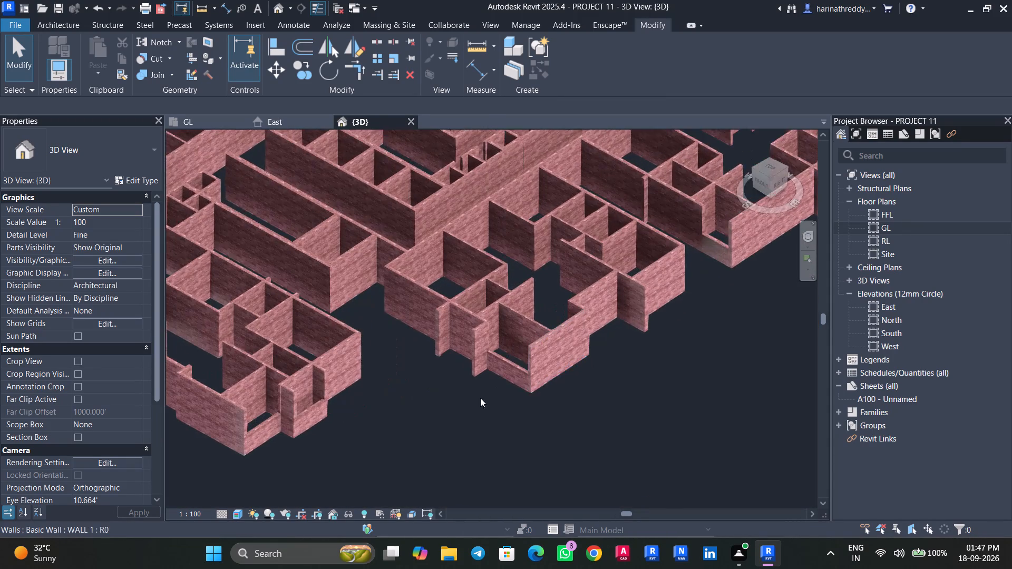
pyautogui.scroll(4, 469, 404)
pyautogui.scroll(-6, 503, 375)
pyautogui.moveTo(682, 350); pyautogui.dragTo(714, 440, button='middle')
pyautogui.scroll(-3, 714, 438)
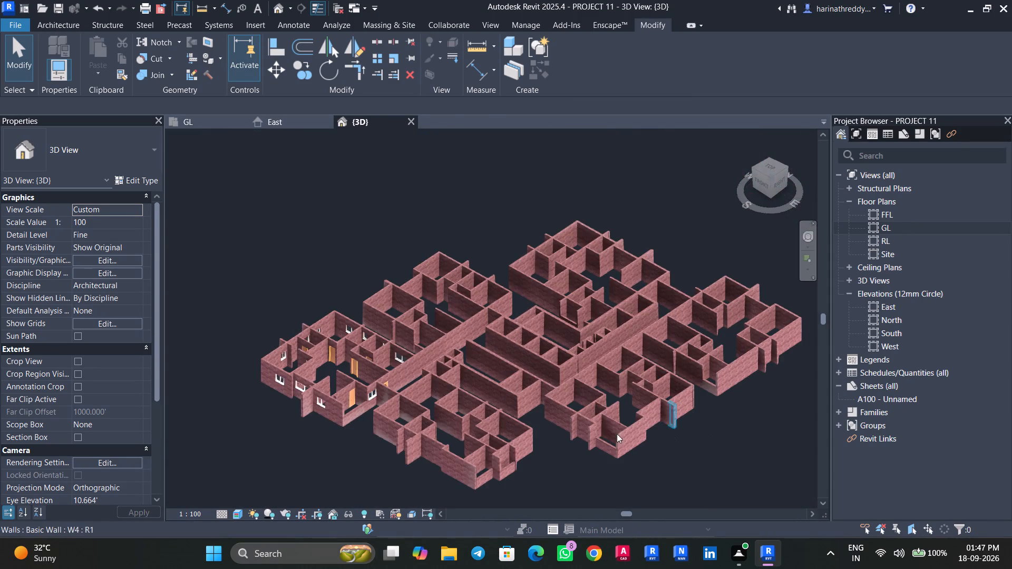
pyautogui.scroll(5, 291, 422)
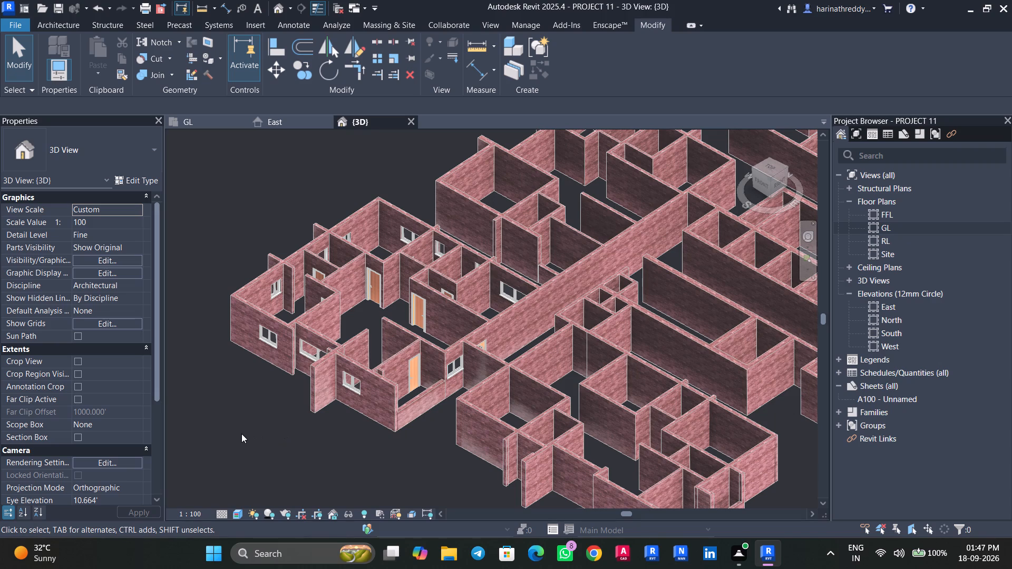
pyautogui.scroll(-1, 241, 430)
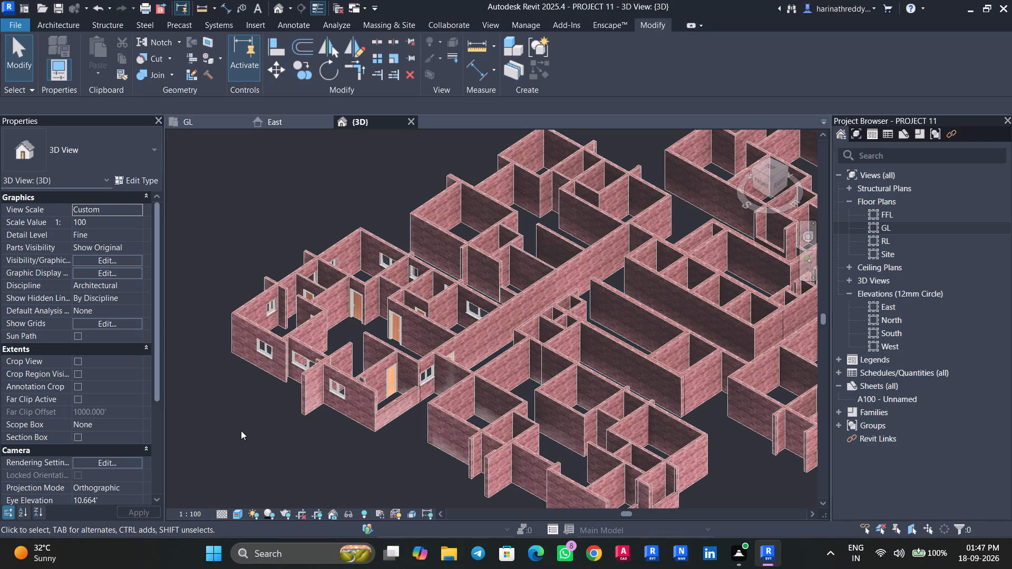
pyautogui.scroll(-3, 241, 430)
pyautogui.scroll(2, 241, 430)
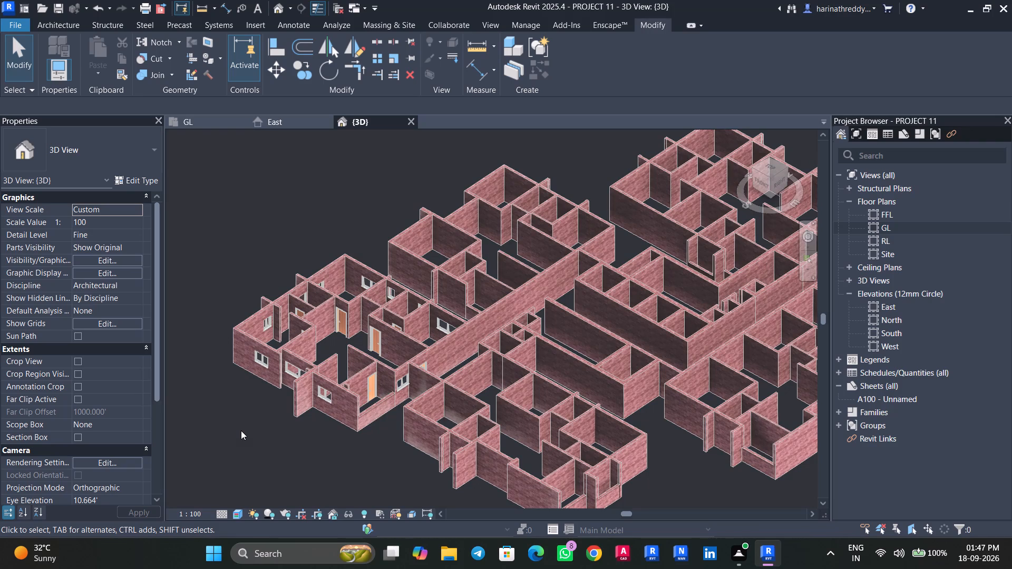
# Review the 1882 Sft flat on the GL plan, checking walls and openings from the balcony to the toilets.
pyautogui.click(199, 127)
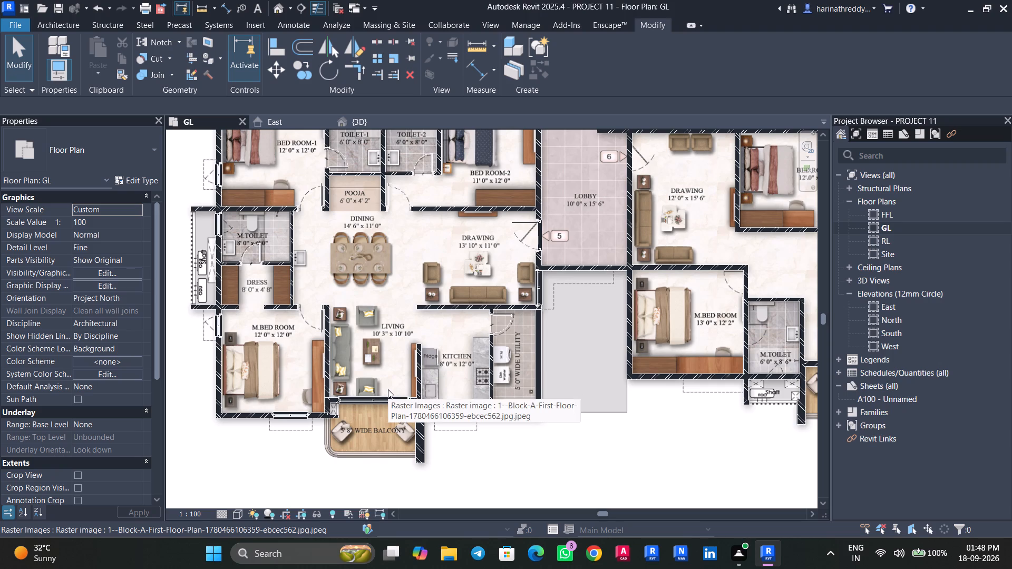
pyautogui.scroll(5, 345, 445)
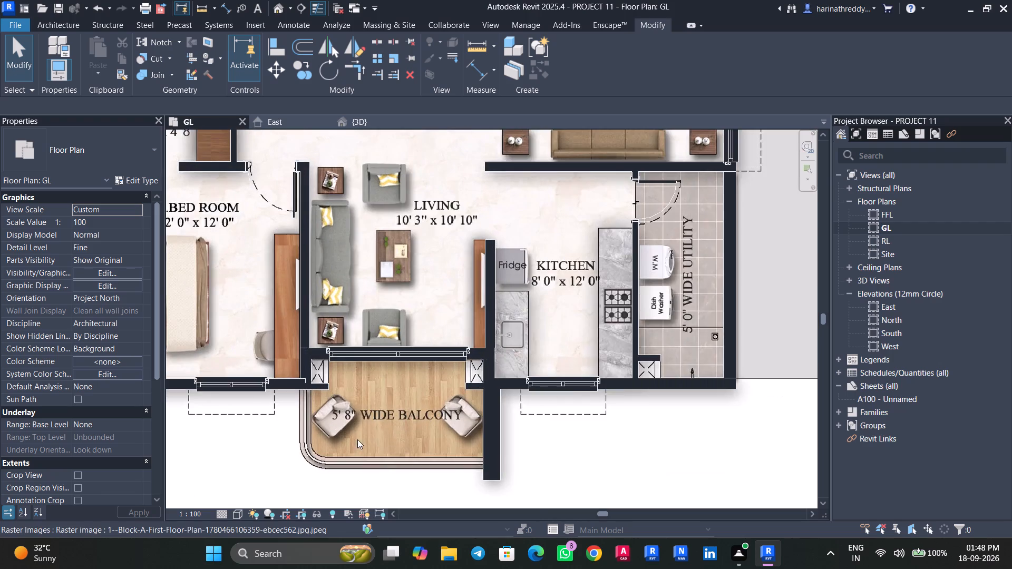
pyautogui.scroll(1, 351, 406)
pyautogui.moveTo(351, 406); pyautogui.dragTo(395, 459, button='middle')
pyautogui.scroll(3, 418, 448)
pyautogui.moveTo(419, 448); pyautogui.dragTo(607, 401, button='middle')
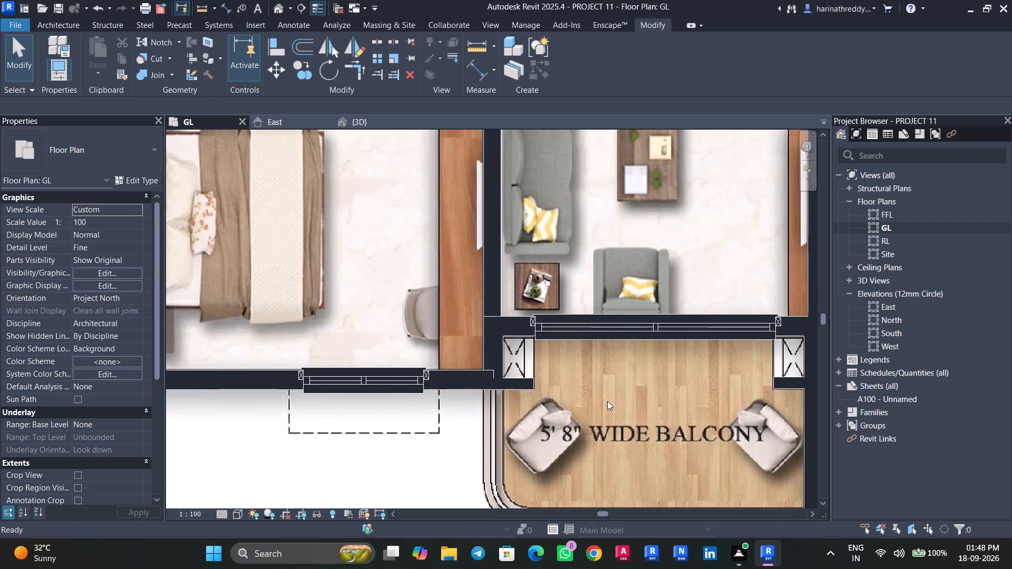
pyautogui.scroll(-4, 607, 401)
pyautogui.moveTo(607, 401); pyautogui.dragTo(455, 454, button='middle')
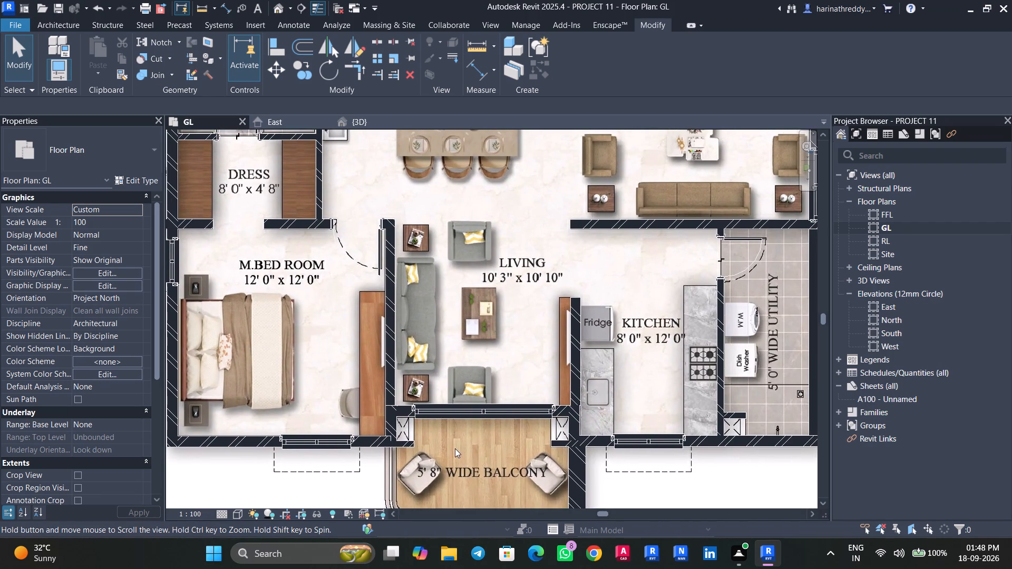
pyautogui.moveTo(457, 448); pyautogui.dragTo(467, 496, button='middle')
pyautogui.scroll(-3, 467, 496)
pyautogui.scroll(5, 432, 269)
pyautogui.moveTo(437, 289); pyautogui.dragTo(450, 463, button='middle')
pyautogui.scroll(-4, 451, 445)
pyautogui.scroll(4, 407, 301)
pyautogui.moveTo(407, 301); pyautogui.dragTo(334, 381, button='middle')
pyautogui.scroll(-1, 459, 348)
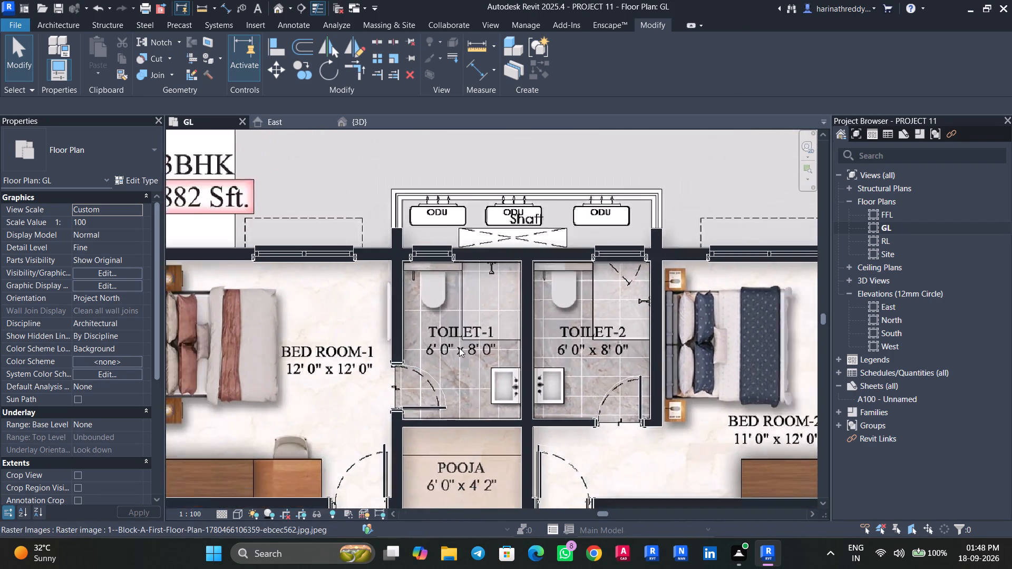
pyautogui.scroll(-2, 459, 348)
pyautogui.moveTo(491, 329); pyautogui.dragTo(355, 311, button='middle')
pyautogui.scroll(4, 568, 334)
pyautogui.moveTo(573, 354); pyautogui.dragTo(388, 184, button='middle')
pyautogui.scroll(-5, 377, 225)
pyautogui.scroll(3, 383, 349)
pyautogui.moveTo(382, 349); pyautogui.dragTo(343, 213, button='middle')
pyautogui.scroll(-3, 334, 314)
pyautogui.moveTo(332, 359); pyautogui.dragTo(310, 212, button='middle')
pyautogui.scroll(3, 500, 304)
# Review the 1858 Sft flat's walls around the M.Toilet, balcony, Kitchen, Bed Room-2 and Toilet-2 on the GL plan.
pyautogui.moveTo(502, 307); pyautogui.dragTo(413, 419, button='middle')
pyautogui.scroll(-2, 558, 431)
pyautogui.moveTo(535, 443); pyautogui.dragTo(183, 420, button='middle')
pyautogui.scroll(4, 538, 425)
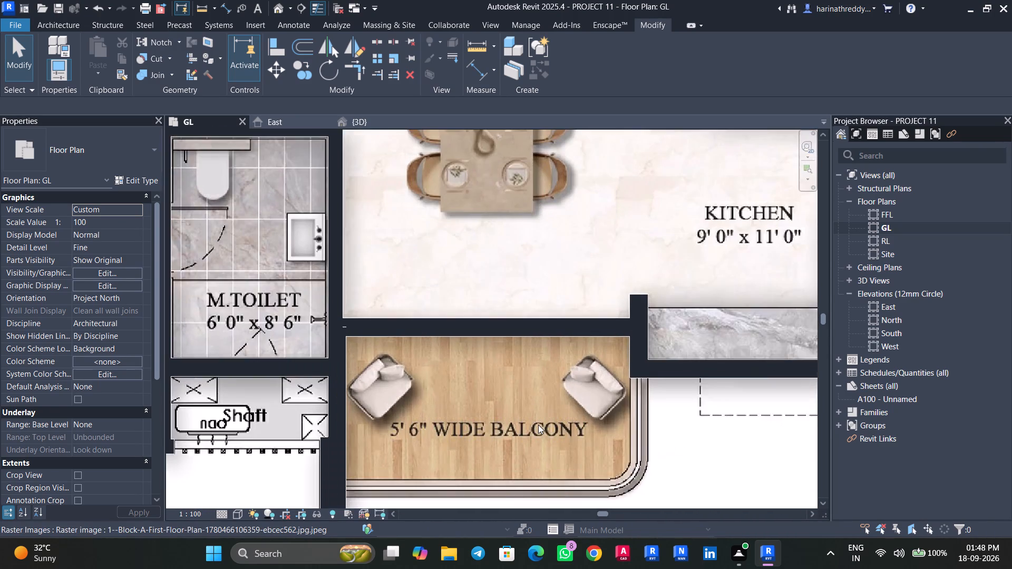
pyautogui.moveTo(433, 430); pyautogui.dragTo(314, 439, button='middle')
pyautogui.scroll(-8, 526, 439)
pyautogui.moveTo(666, 446); pyautogui.dragTo(554, 506, button='middle')
pyautogui.scroll(5, 579, 335)
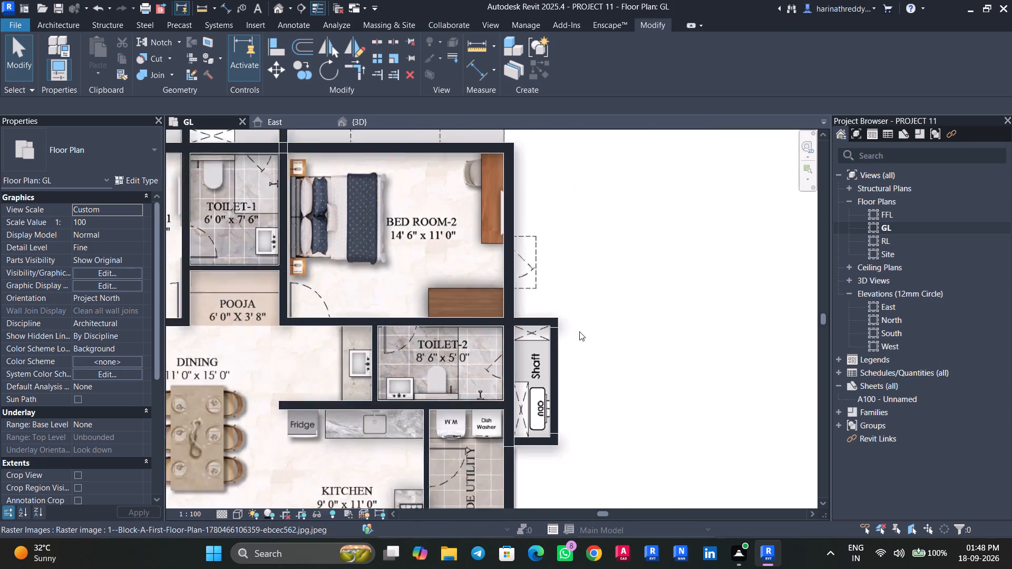
pyautogui.scroll(1, 567, 295)
pyautogui.moveTo(568, 298); pyautogui.dragTo(714, 502, button='middle')
pyautogui.scroll(-4, 719, 458)
pyautogui.moveTo(605, 428); pyautogui.dragTo(769, 483, button='middle')
pyautogui.scroll(2, 676, 348)
pyautogui.moveTo(688, 333); pyautogui.dragTo(609, 482, button='middle')
pyautogui.scroll(-5, 623, 445)
pyautogui.moveTo(646, 429); pyautogui.dragTo(522, 508, button='middle')
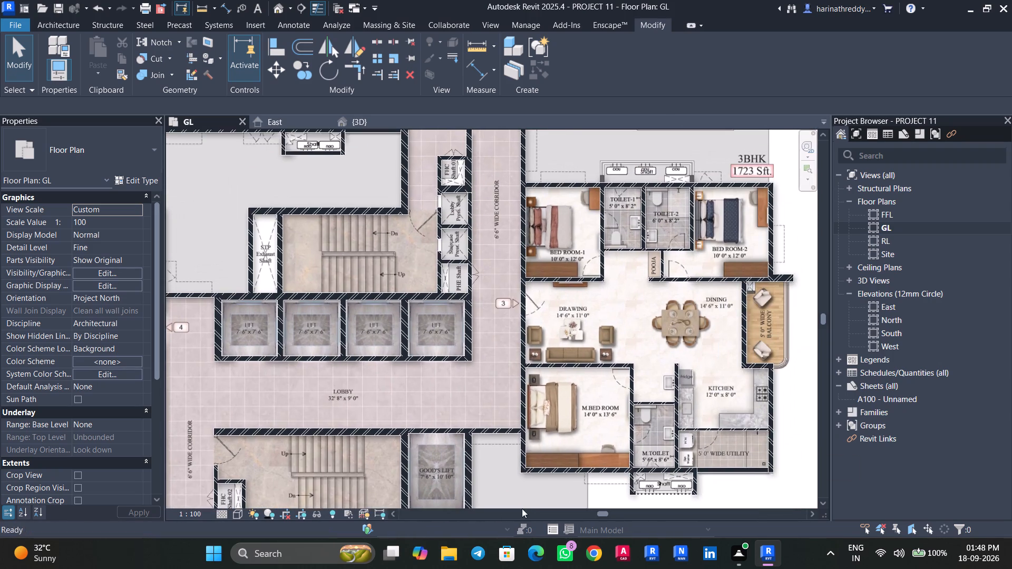
# Review the walls of the 1723 Sft and 2001 Sft flats against the GL plan image.
pyautogui.scroll(5, 700, 379)
pyautogui.moveTo(707, 390); pyautogui.dragTo(672, 386, button='middle')
pyautogui.moveTo(640, 382); pyautogui.dragTo(595, 336, button='middle')
pyautogui.scroll(-4, 593, 338)
pyautogui.moveTo(597, 347); pyautogui.dragTo(624, 472, button='middle')
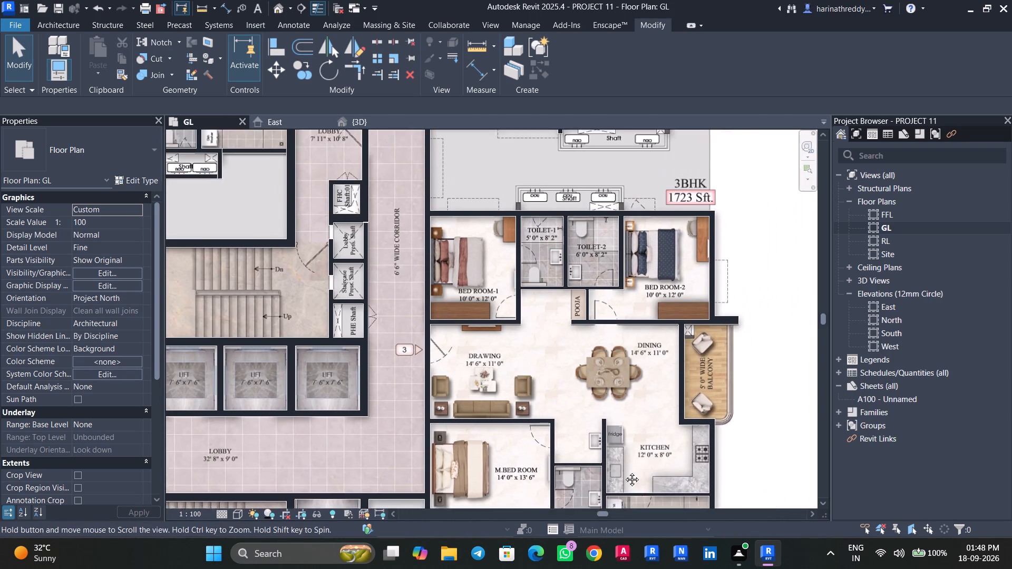
pyautogui.moveTo(624, 472); pyautogui.dragTo(628, 490, button='middle')
pyautogui.scroll(3, 630, 325)
pyautogui.moveTo(630, 325); pyautogui.dragTo(650, 414, button='middle')
pyautogui.scroll(4, 570, 449)
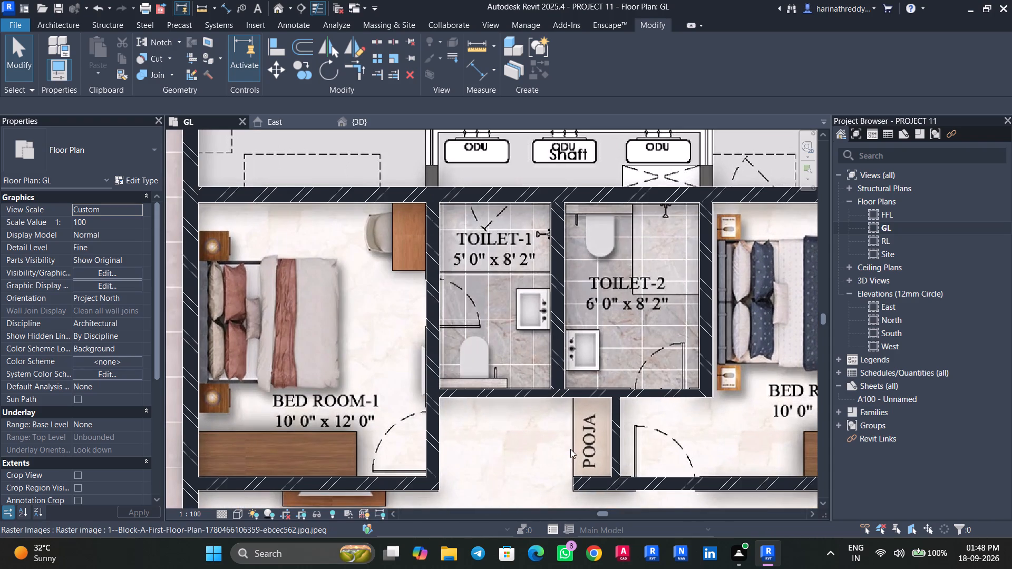
pyautogui.scroll(-4, 570, 449)
pyautogui.moveTo(591, 349); pyautogui.dragTo(605, 483, button='middle')
pyautogui.moveTo(615, 370); pyautogui.dragTo(618, 424, button='middle')
pyautogui.scroll(-3, 617, 419)
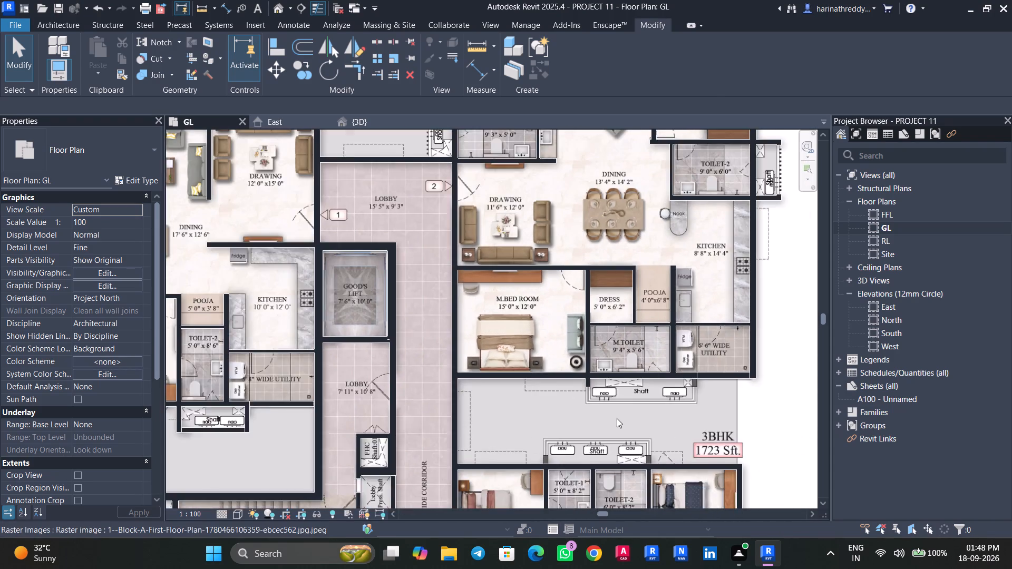
pyautogui.scroll(-1, 617, 418)
pyautogui.moveTo(616, 418); pyautogui.dragTo(591, 492, button='middle')
pyautogui.moveTo(606, 300); pyautogui.dragTo(630, 390, button='middle')
pyautogui.scroll(3, 630, 390)
pyautogui.moveTo(630, 390); pyautogui.dragTo(631, 433, button='middle')
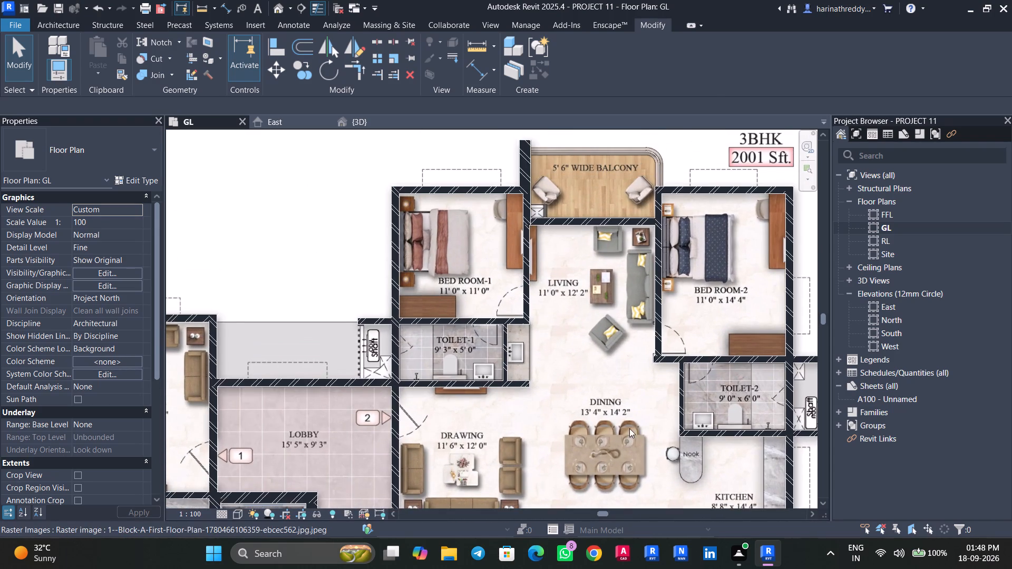
# Review the walls of the 1992 Sft and 1711 Sft flats on the GL plan and return to the 1882 and 1858 Sft flats.
pyautogui.scroll(-2, 629, 424)
pyautogui.moveTo(621, 418); pyautogui.dragTo(755, 346, button='middle')
pyautogui.scroll(4, 558, 358)
pyautogui.moveTo(558, 358); pyautogui.dragTo(735, 336, button='middle')
pyautogui.scroll(-4, 464, 288)
pyautogui.scroll(2, 464, 288)
pyautogui.moveTo(465, 289); pyautogui.dragTo(728, 308, button='middle')
pyautogui.scroll(1, 568, 337)
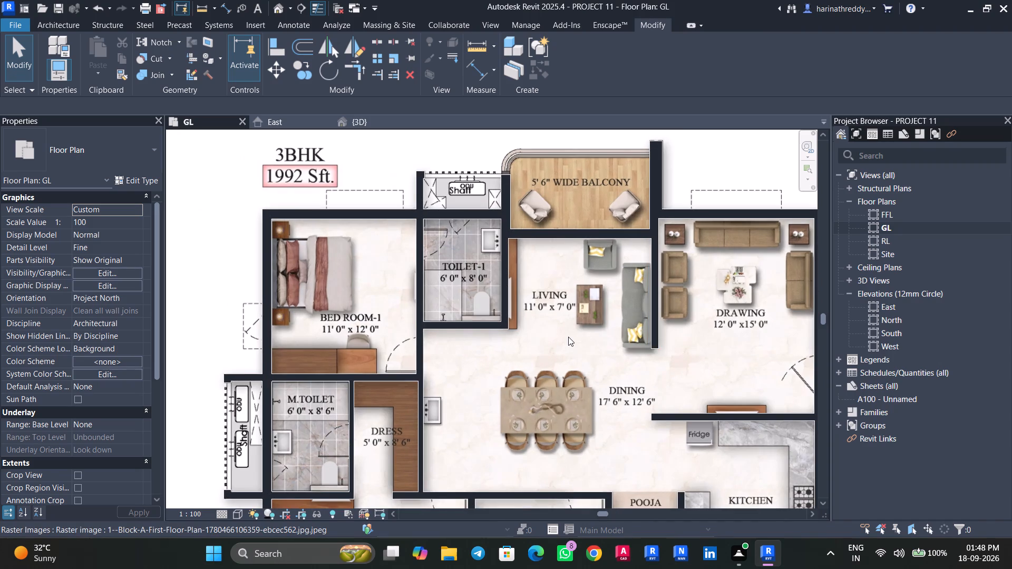
pyautogui.scroll(-4, 568, 337)
pyautogui.moveTo(568, 337); pyautogui.dragTo(598, 200, button='middle')
pyautogui.scroll(5, 488, 362)
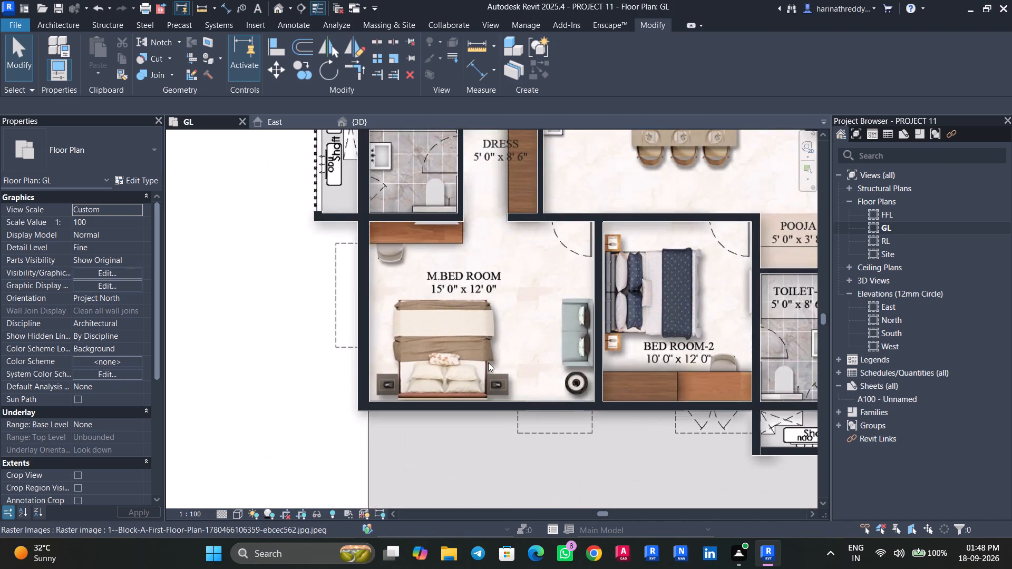
pyautogui.moveTo(488, 362); pyautogui.dragTo(491, 202, button='middle')
pyautogui.scroll(-4, 461, 325)
pyautogui.moveTo(461, 325); pyautogui.dragTo(537, 221, button='middle')
pyautogui.scroll(-3, 576, 248)
pyautogui.moveTo(597, 279); pyautogui.dragTo(590, 263, button='middle')
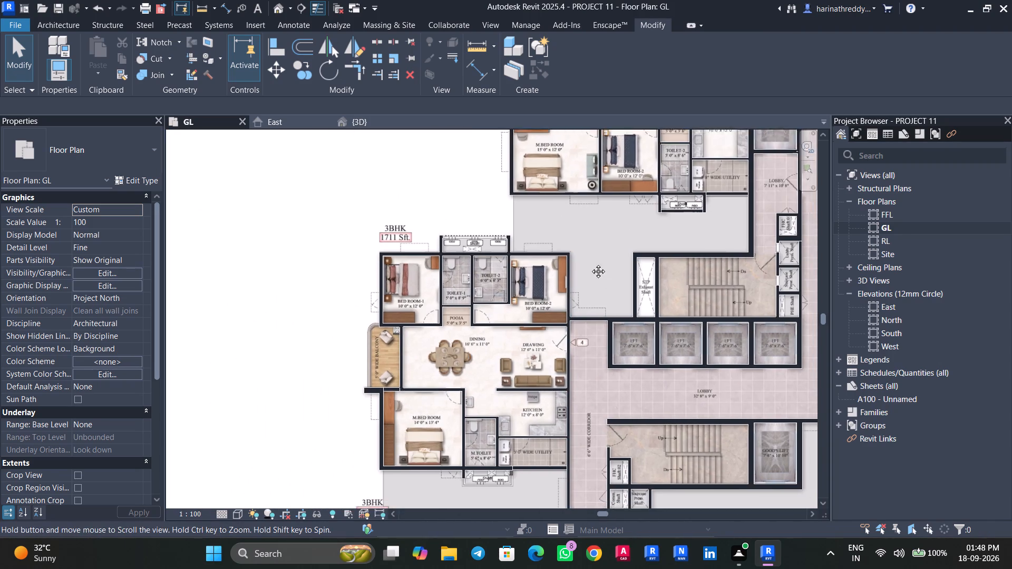
pyautogui.moveTo(590, 263); pyautogui.dragTo(580, 208, button='middle')
pyautogui.scroll(4, 517, 442)
pyautogui.moveTo(513, 435); pyautogui.dragTo(459, 240, button='middle')
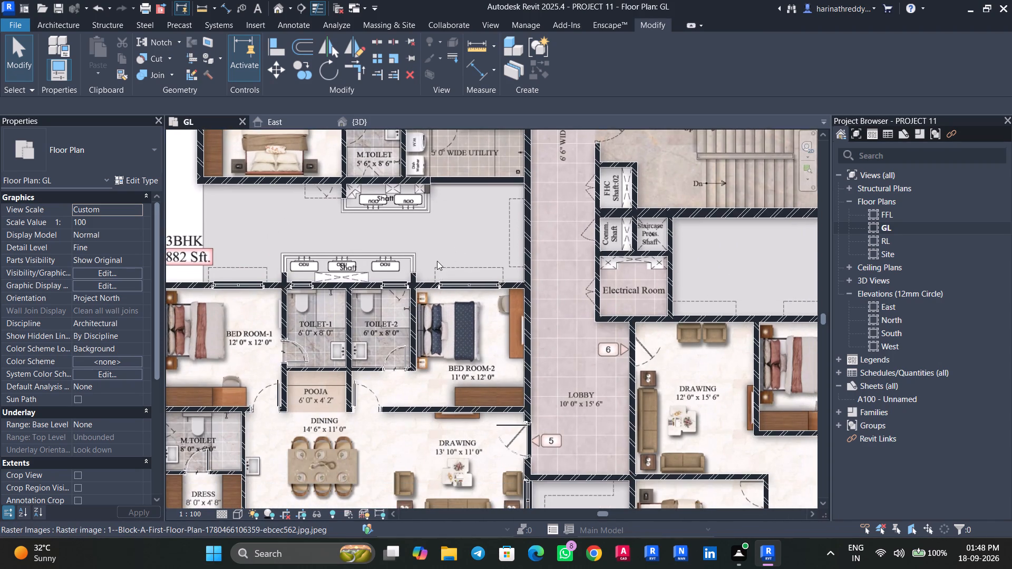
pyautogui.scroll(-5, 437, 261)
pyautogui.moveTo(428, 354); pyautogui.dragTo(423, 268, button='middle')
pyautogui.moveTo(525, 360); pyautogui.dragTo(406, 486, button='middle')
pyautogui.scroll(1, 525, 360)
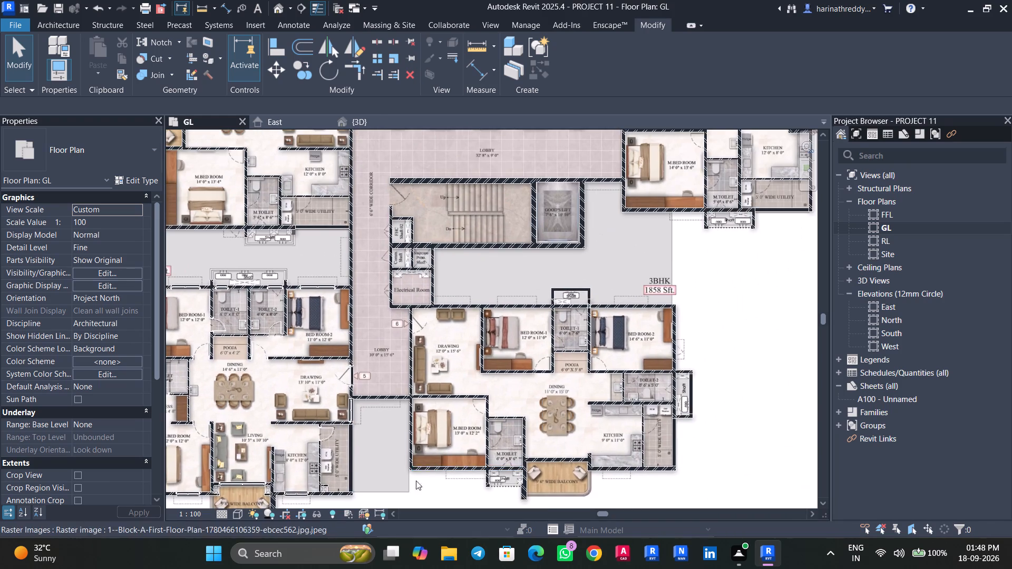
pyautogui.scroll(3, 726, 399)
pyautogui.scroll(-4, 726, 399)
# Set the draw layer of the GL floor plan raster image to Foreground.
pyautogui.click(728, 386)
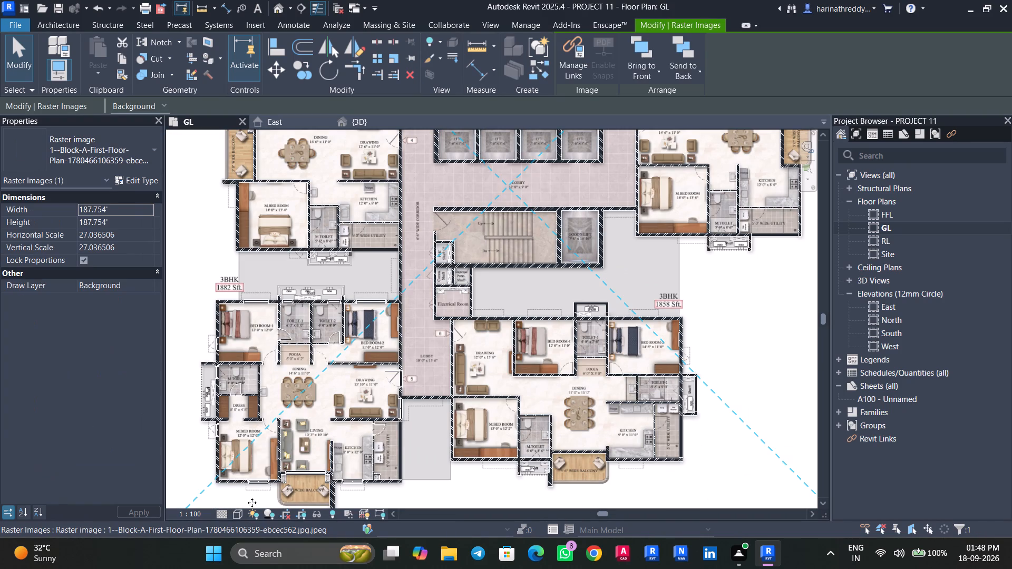
pyautogui.click(149, 289)
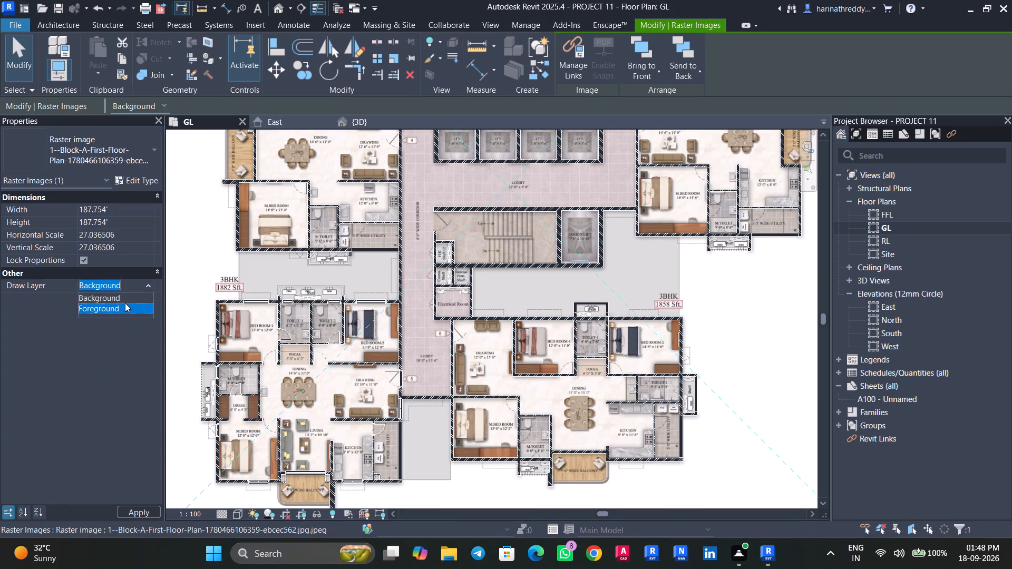
pyautogui.click(125, 303)
pyautogui.scroll(4, 322, 397)
pyautogui.moveTo(318, 389); pyautogui.dragTo(495, 345, button='middle')
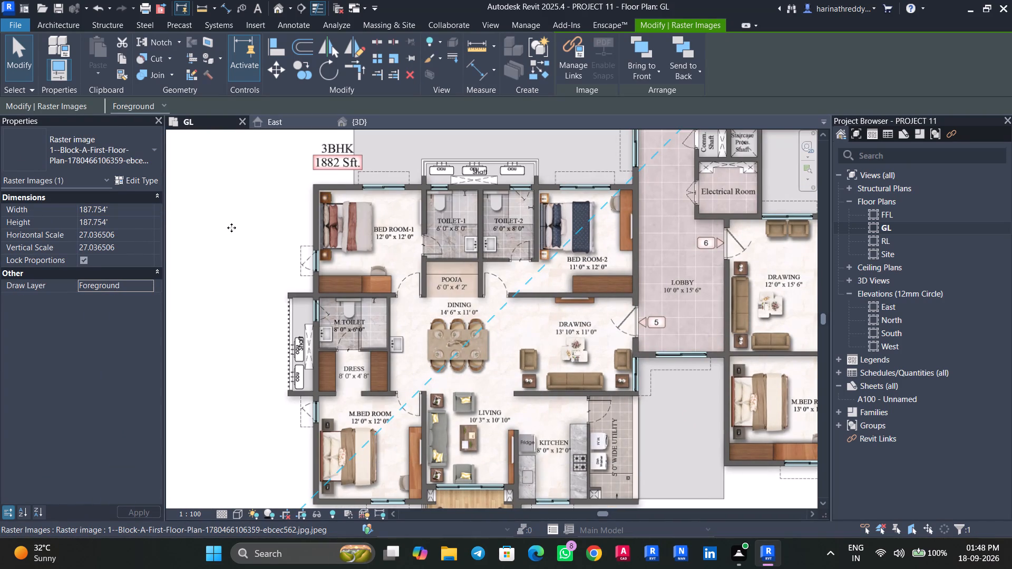
pyautogui.click(231, 228)
pyautogui.scroll(4, 677, 390)
pyautogui.moveTo(682, 381); pyautogui.dragTo(466, 409, button='middle')
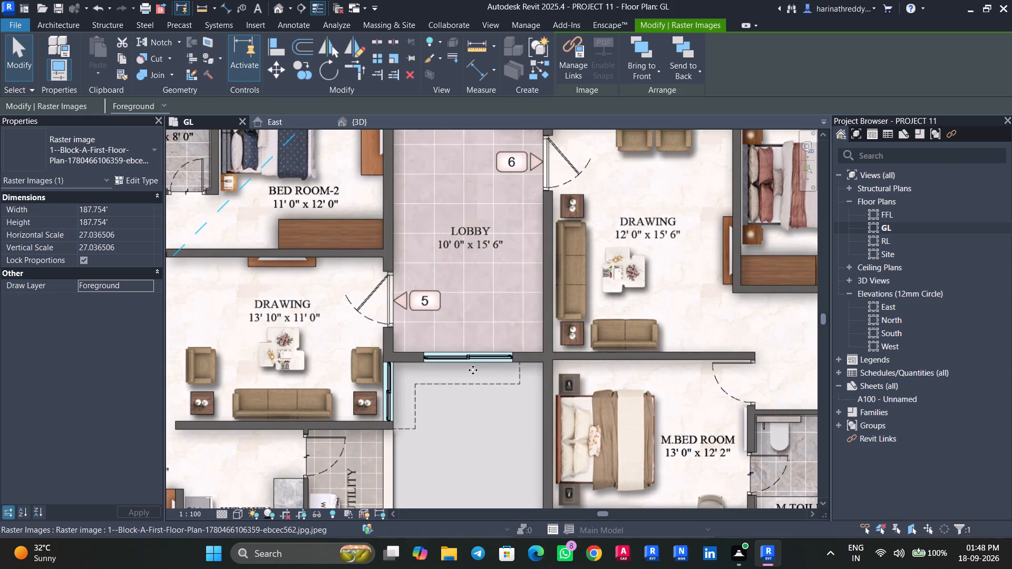
pyautogui.scroll(3, 473, 374)
# Examine the whole block's walls, doors and windows in the 3D view from above, the front and the corners.
pyautogui.click(361, 133)
pyautogui.click(363, 124)
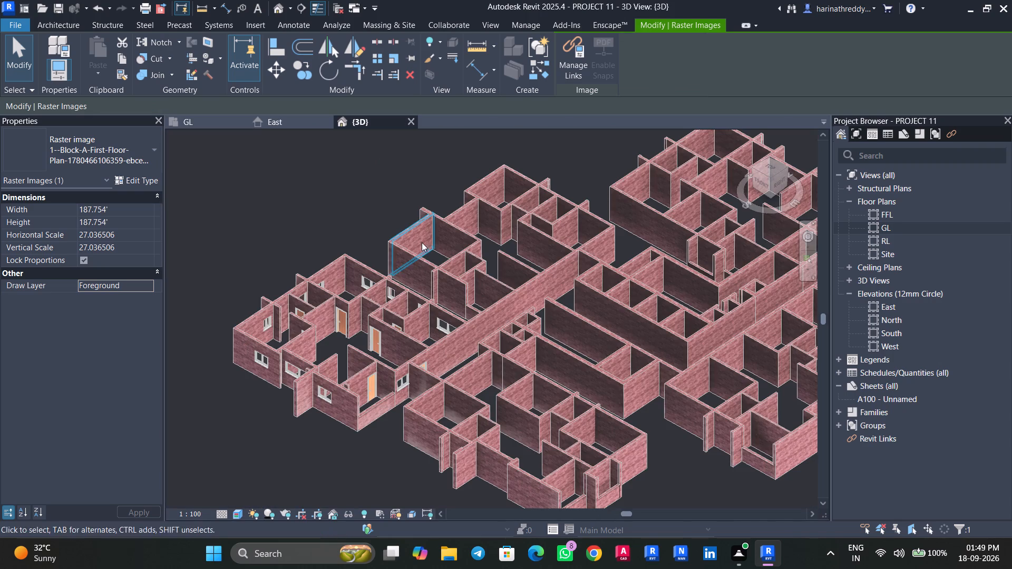
pyautogui.keyDown('shift'); pyautogui.moveTo(350, 455); pyautogui.dragTo(441, 455, button='middle'); pyautogui.keyUp('shift')
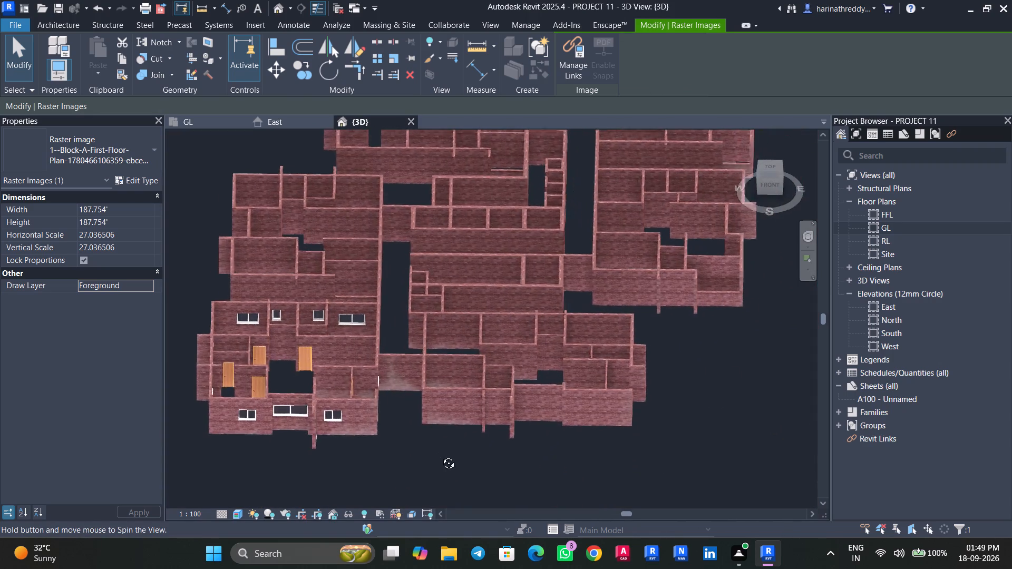
pyautogui.keyDown('shift'); pyautogui.moveTo(441, 455); pyautogui.dragTo(459, 396, button='middle'); pyautogui.keyUp('shift')
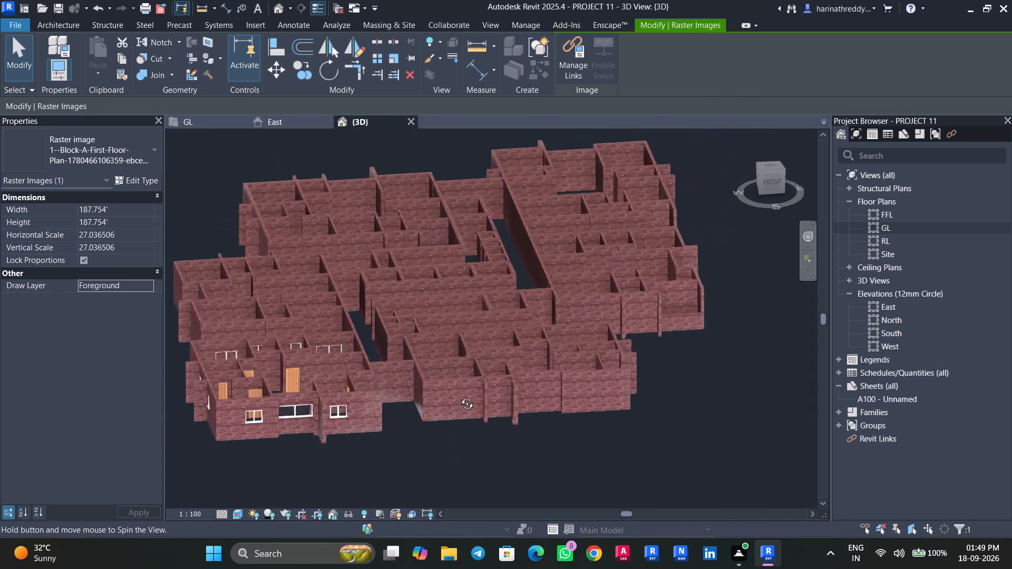
pyautogui.keyDown('shift'); pyautogui.moveTo(459, 396); pyautogui.dragTo(430, 419, button='middle'); pyautogui.keyUp('shift')
pyautogui.moveTo(429, 422); pyautogui.dragTo(390, 487, button='middle')
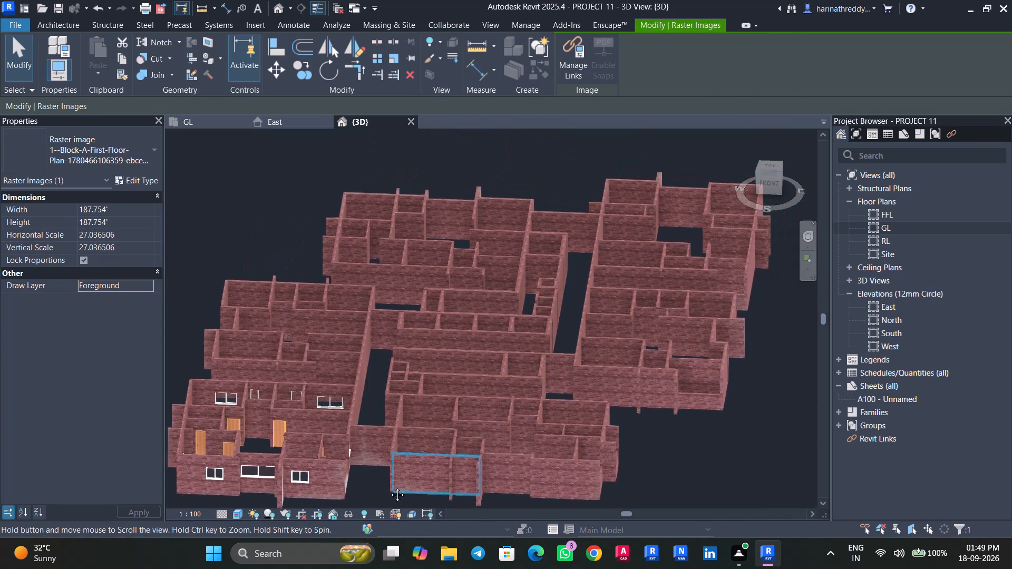
pyautogui.moveTo(390, 487); pyautogui.dragTo(388, 487, button='middle')
pyautogui.scroll(-2, 726, 446)
pyautogui.moveTo(726, 446); pyautogui.dragTo(722, 436, button='middle')
pyautogui.click(772, 168)
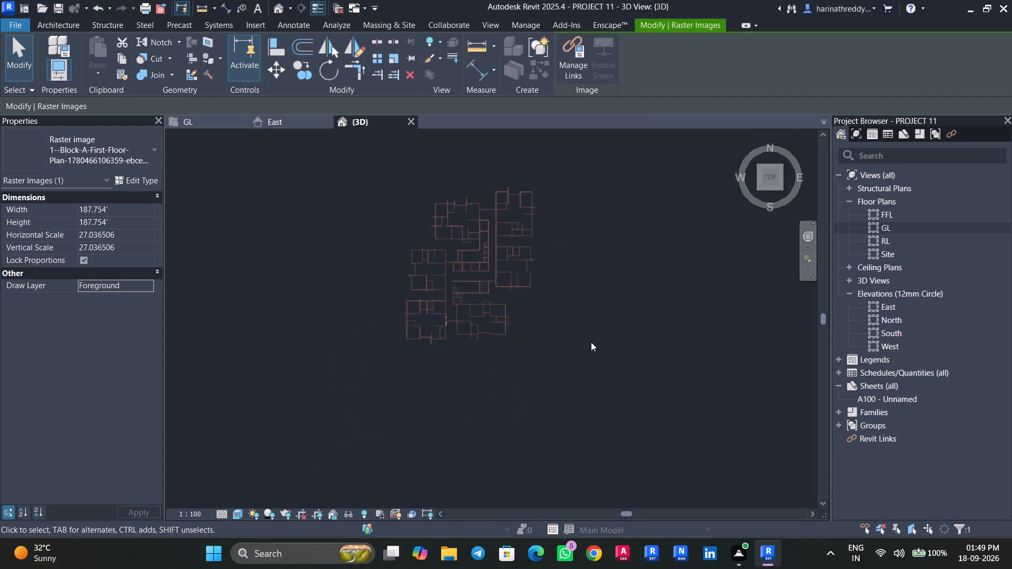
pyautogui.scroll(2, 520, 297)
pyautogui.scroll(-1, 518, 295)
pyautogui.scroll(5, 513, 294)
pyautogui.moveTo(523, 313); pyautogui.dragTo(557, 477, button='middle')
pyautogui.scroll(1, 692, 350)
pyautogui.moveTo(695, 362); pyautogui.dragTo(704, 430, button='middle')
pyautogui.scroll(-3, 705, 431)
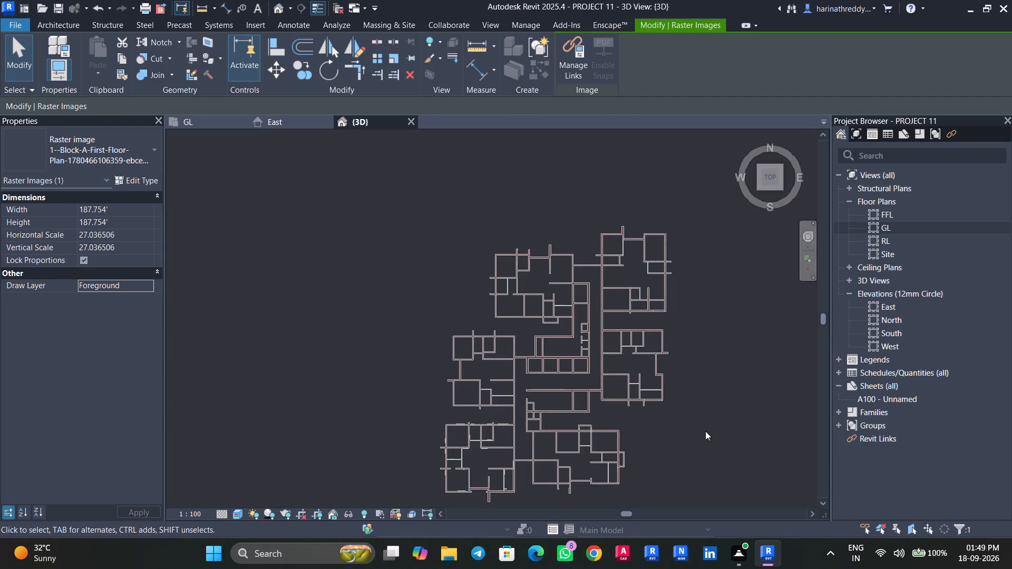
pyautogui.click(758, 190)
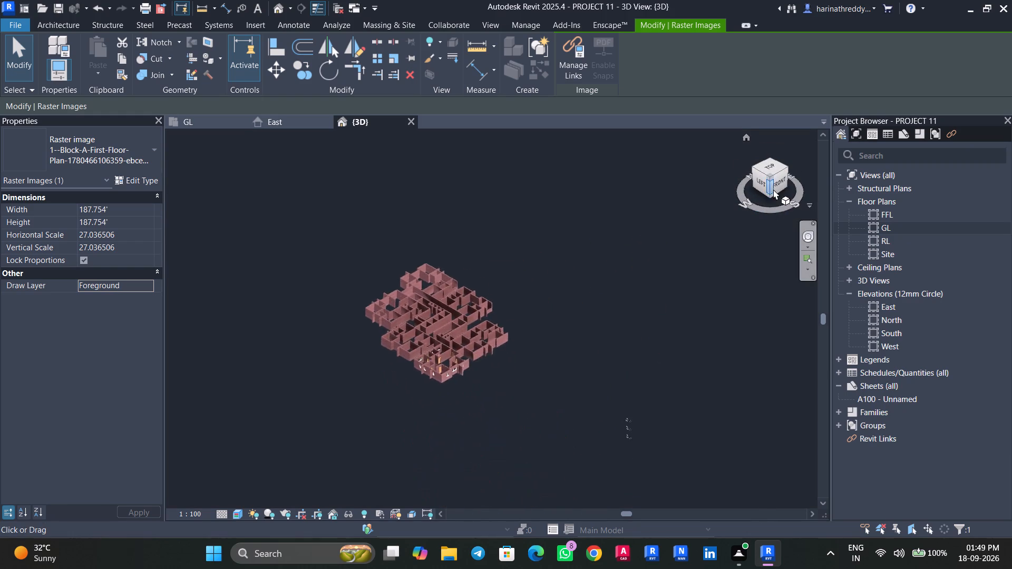
pyautogui.click(781, 169)
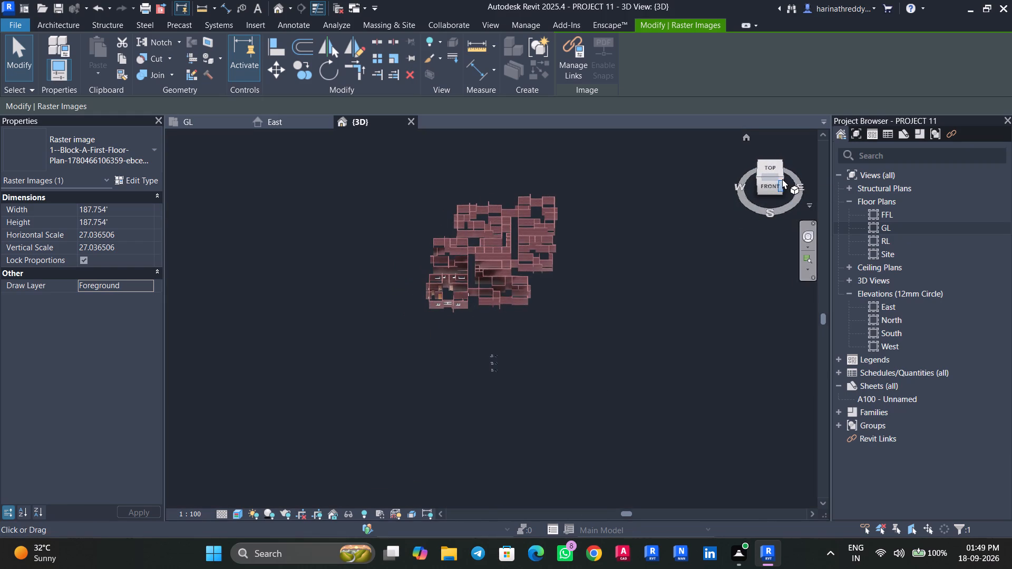
pyautogui.click(782, 176)
pyautogui.scroll(3, 602, 343)
pyautogui.scroll(-1, 602, 343)
pyautogui.scroll(5, 602, 342)
pyautogui.moveTo(580, 345); pyautogui.dragTo(575, 368, button='middle')
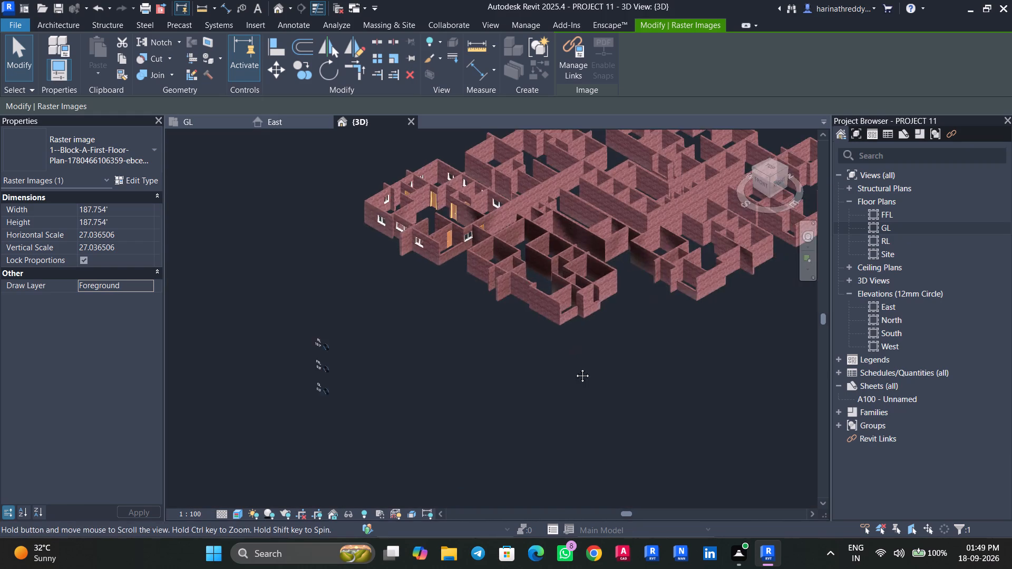
pyautogui.moveTo(575, 368); pyautogui.dragTo(507, 469, button='middle')
pyautogui.keyDown('shift'); pyautogui.moveTo(500, 473); pyautogui.dragTo(543, 408, button='middle'); pyautogui.keyUp('shift')
pyautogui.scroll(3, 532, 442)
pyautogui.moveTo(531, 443); pyautogui.dragTo(557, 456, button='middle')
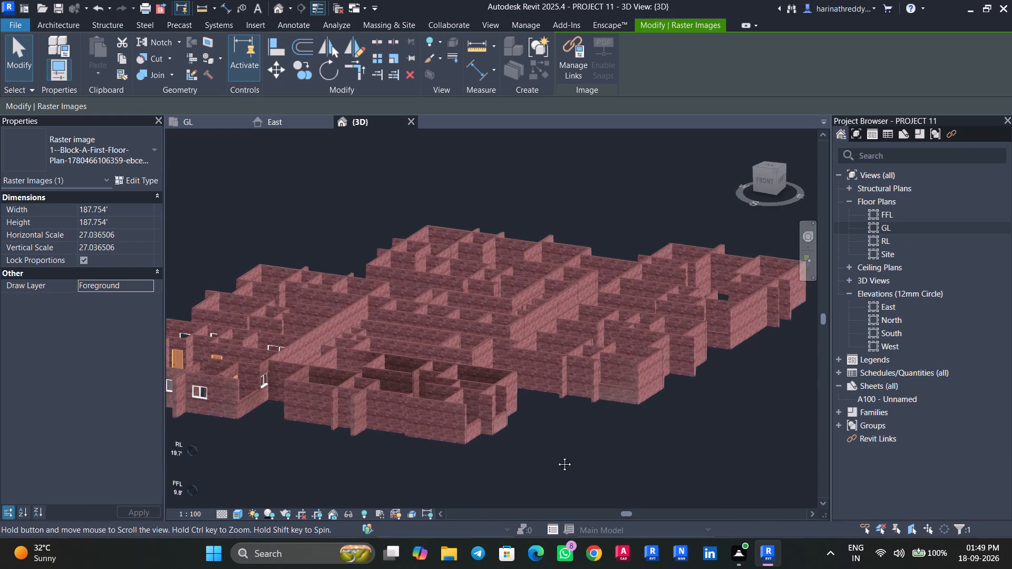
pyautogui.moveTo(557, 456); pyautogui.dragTo(647, 467, button='middle')
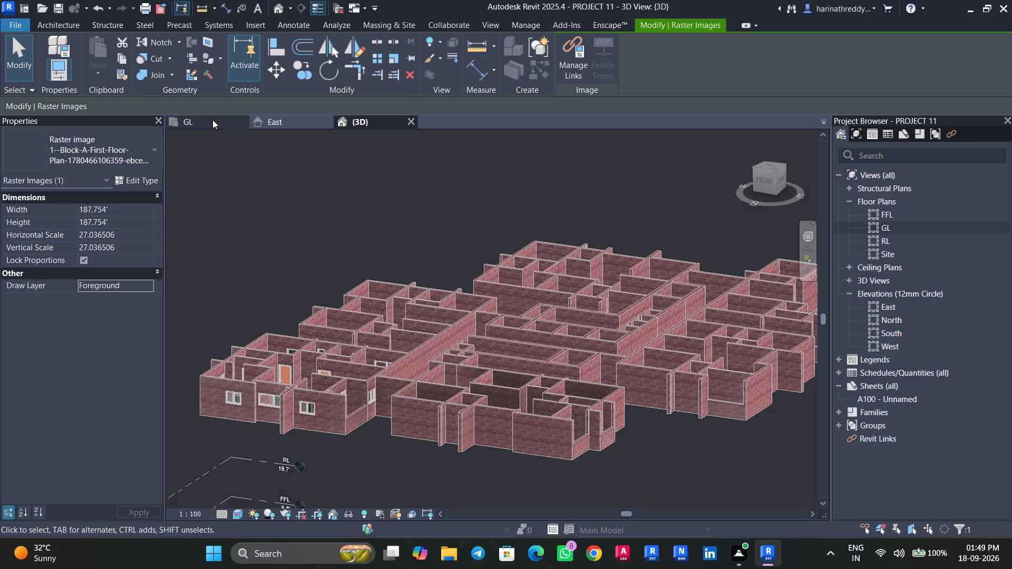
# Return to the GL plan and check the width of the lobby window drawn beside flat 5's entrance.
pyautogui.click(212, 120)
pyautogui.click(413, 360)
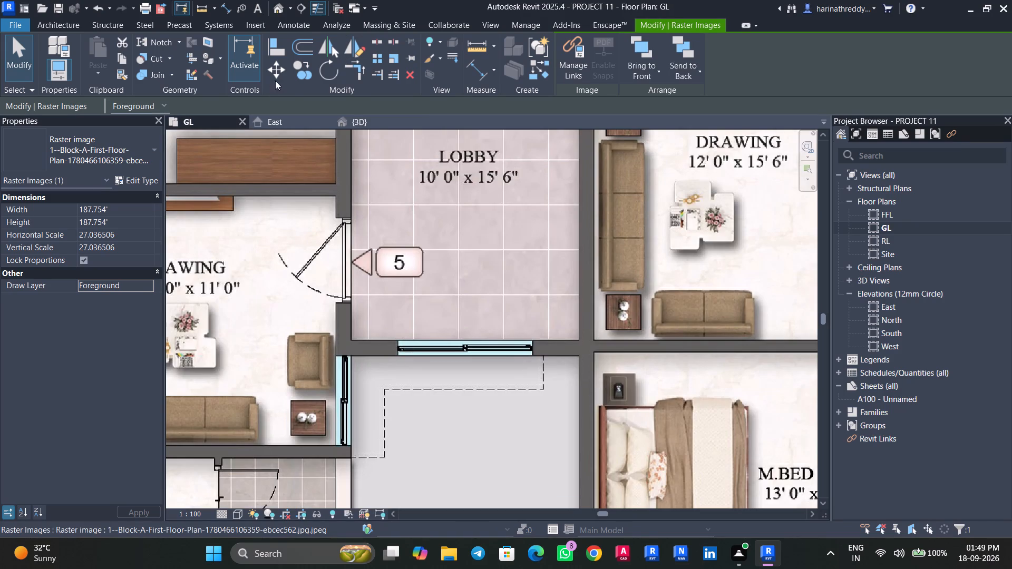
pyautogui.click(391, 61)
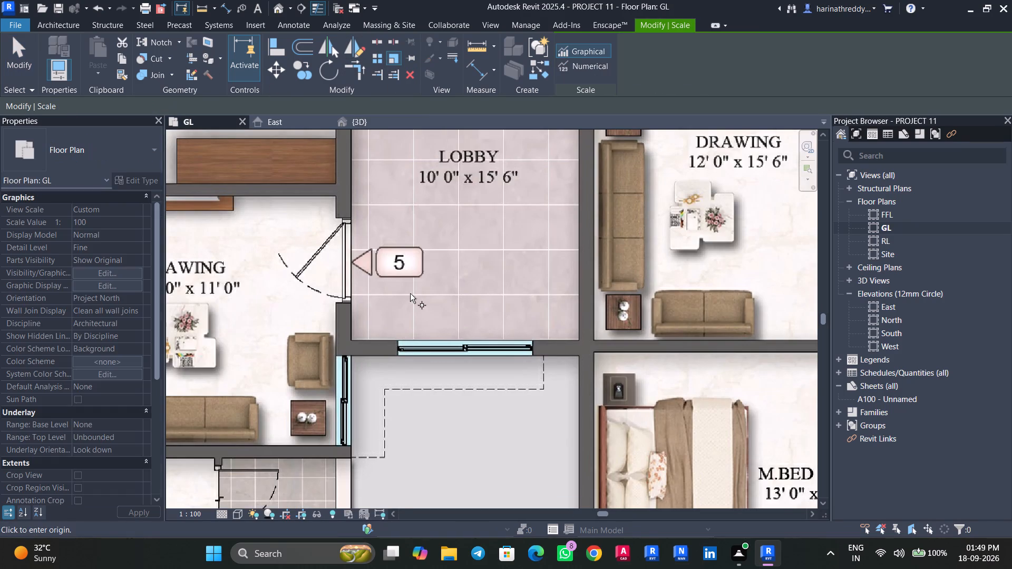
pyautogui.scroll(9, 403, 336)
pyautogui.click(380, 352)
pyautogui.moveTo(450, 356); pyautogui.dragTo(274, 349, button='middle')
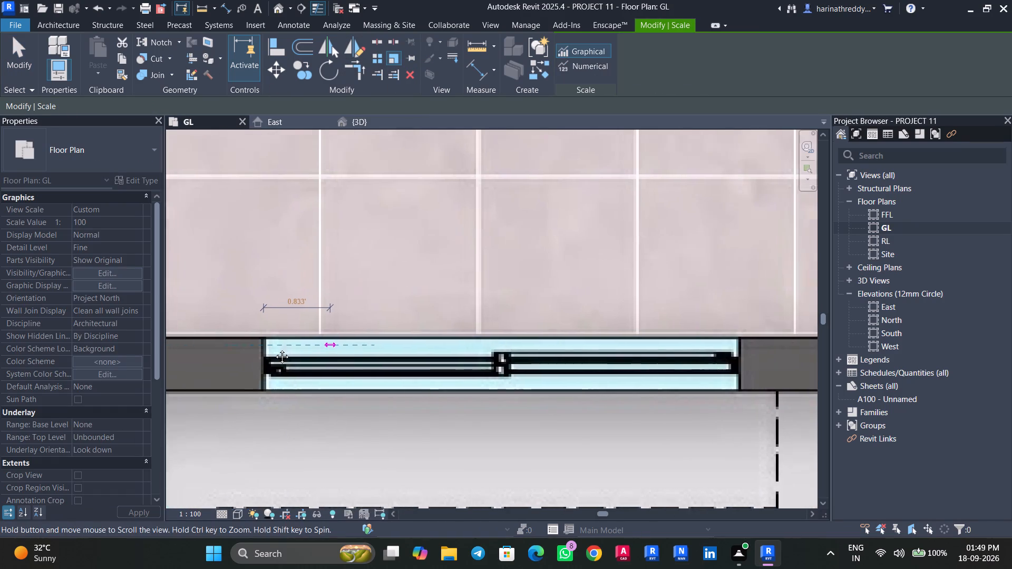
pyautogui.moveTo(274, 349); pyautogui.dragTo(246, 349, button='middle')
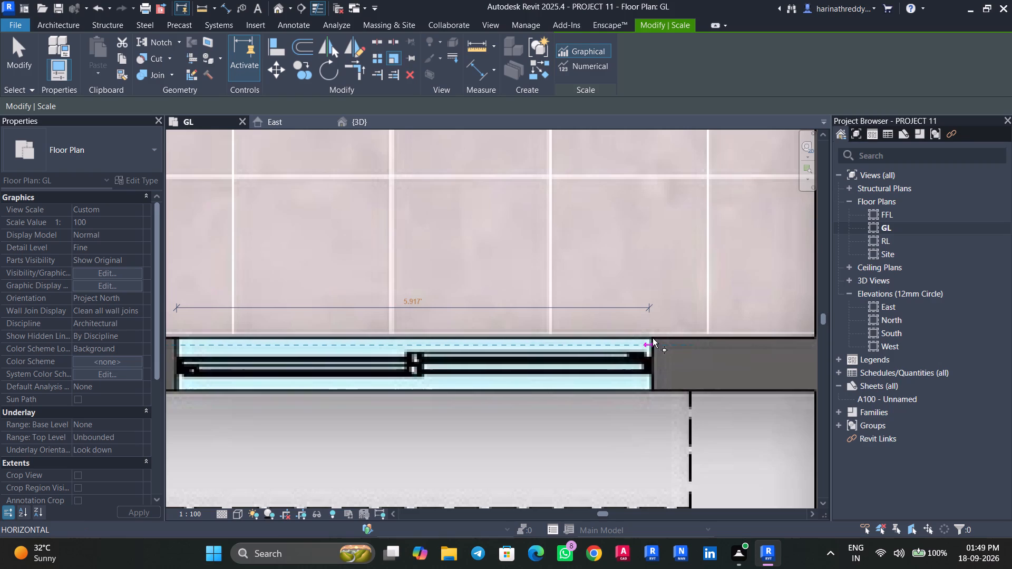
pyautogui.press('Escape')
pyautogui.press('Escape')
# Place a 6' Windows_Dbl_Plain window in the lobby's end wall near flat 5, over the window on the plan image.
pyautogui.press('w')
pyautogui.press('n')
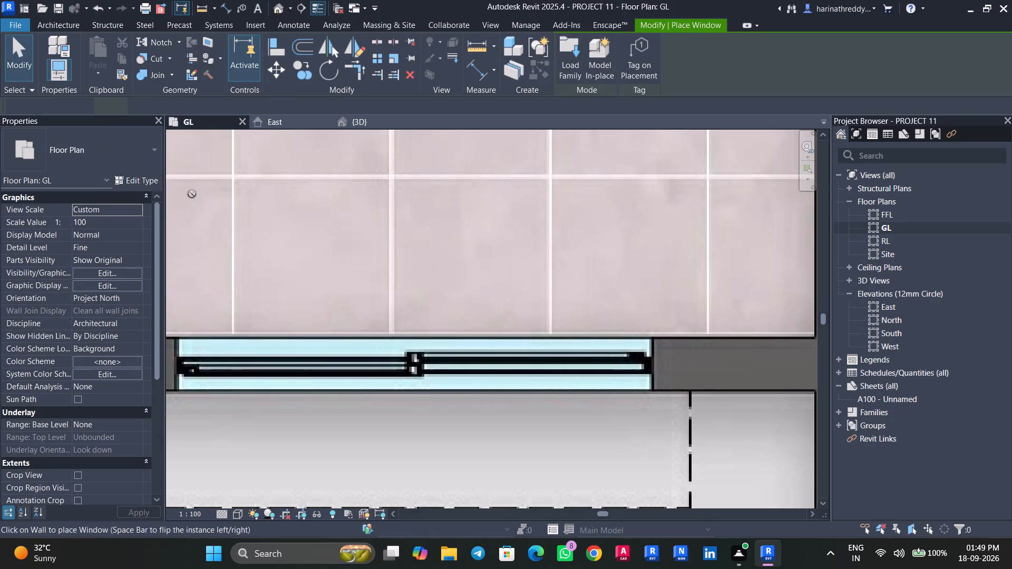
pyautogui.click(117, 149)
pyautogui.click(66, 228)
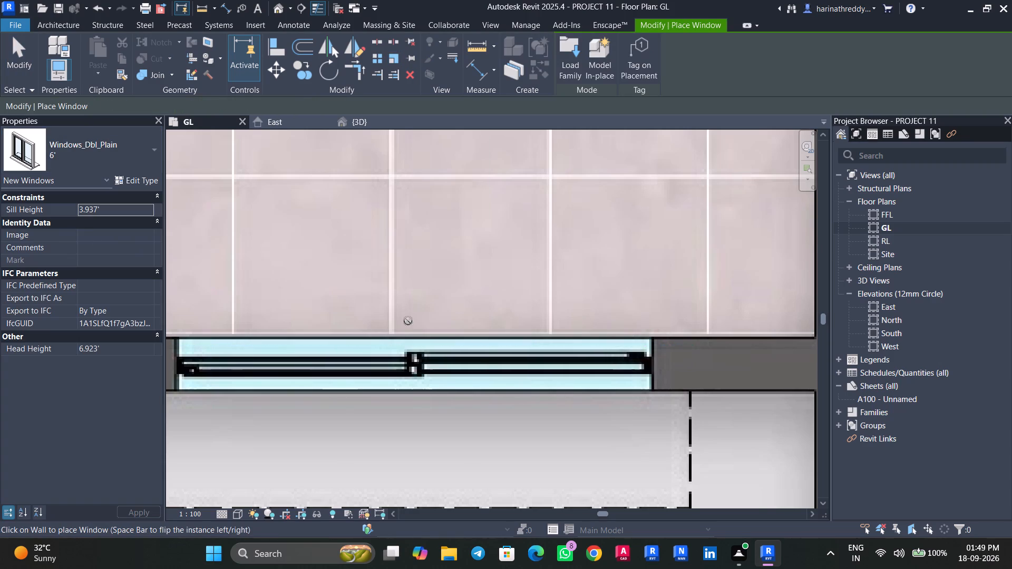
pyautogui.moveTo(423, 374); pyautogui.dragTo(512, 375, button='middle')
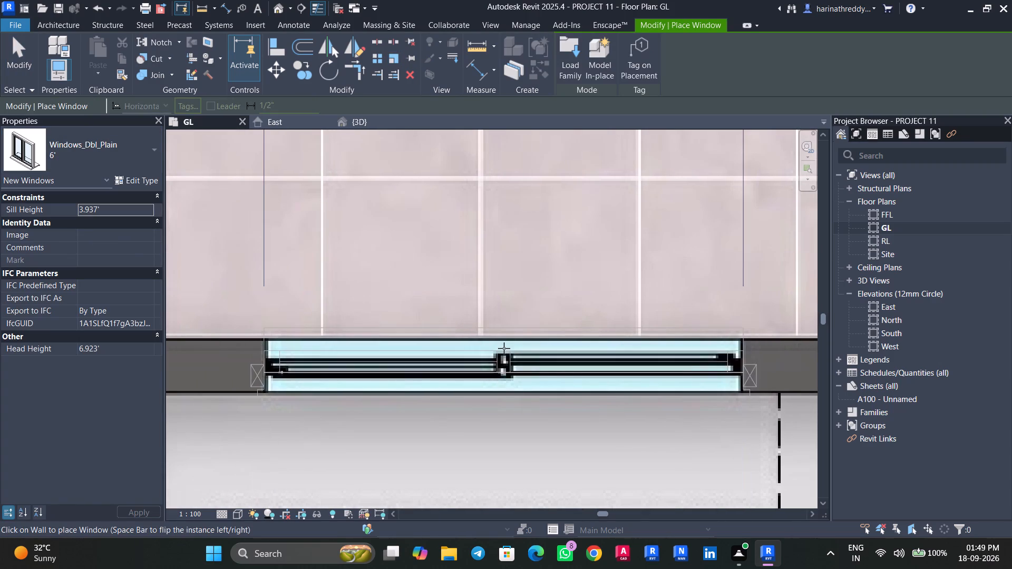
pyautogui.click(502, 388)
pyautogui.scroll(-4, 502, 388)
pyautogui.scroll(1, 502, 388)
pyautogui.scroll(-4, 502, 388)
pyautogui.moveTo(502, 388); pyautogui.dragTo(469, 312, button='middle')
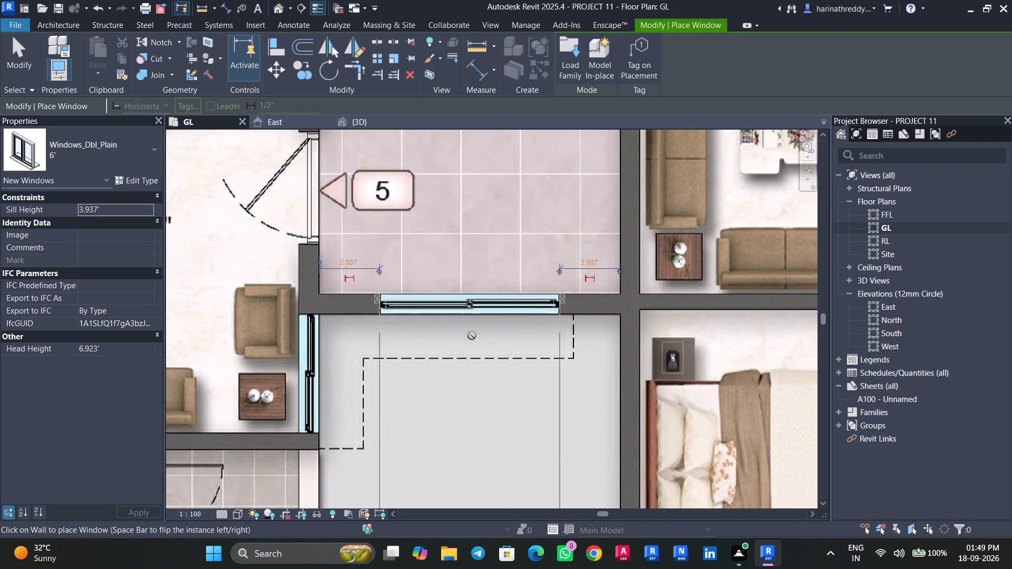
# Place a 6' Windows_Dbl_Plain window in the M.Bed Room's outer wall of the 1858 Sft flat, over the drawn window.
pyautogui.scroll(-7, 475, 351)
pyautogui.moveTo(514, 378); pyautogui.dragTo(407, 300, button='middle')
pyautogui.scroll(5, 533, 403)
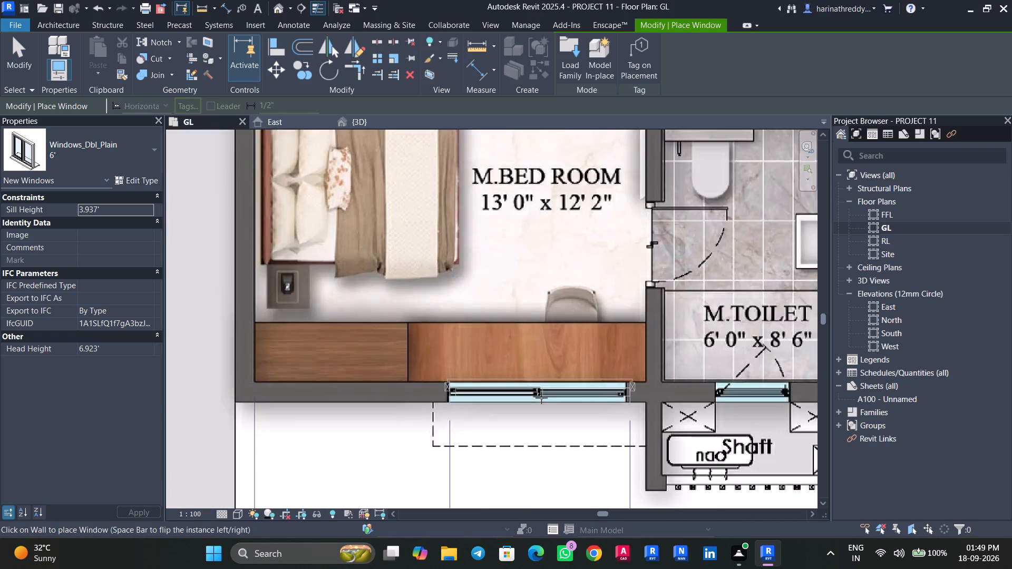
pyautogui.scroll(4, 541, 398)
pyautogui.scroll(-1, 542, 398)
pyautogui.scroll(2, 542, 398)
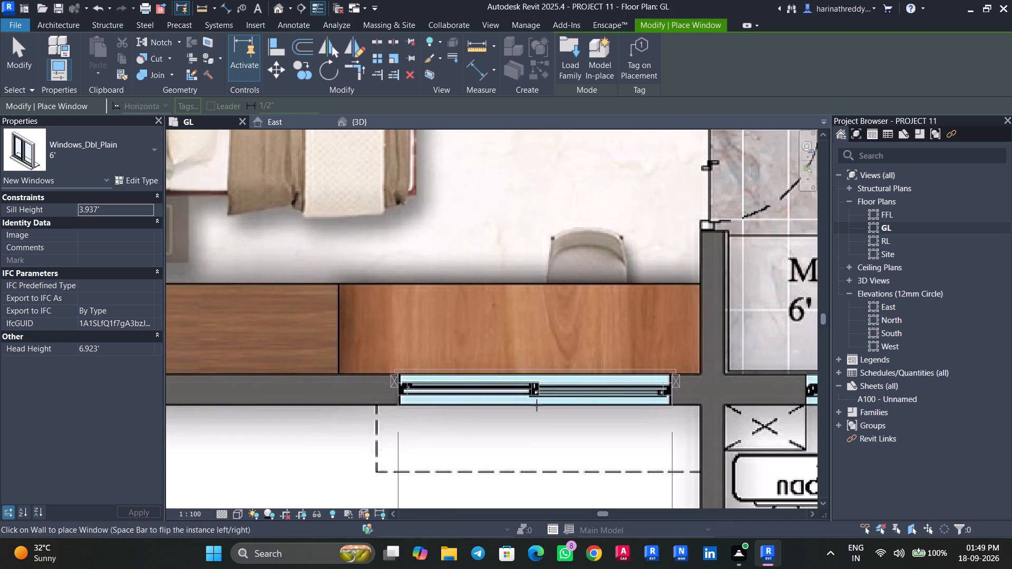
pyautogui.click(536, 405)
pyautogui.moveTo(588, 433); pyautogui.dragTo(252, 374, button='middle')
pyautogui.press('Escape')
pyautogui.press('Escape')
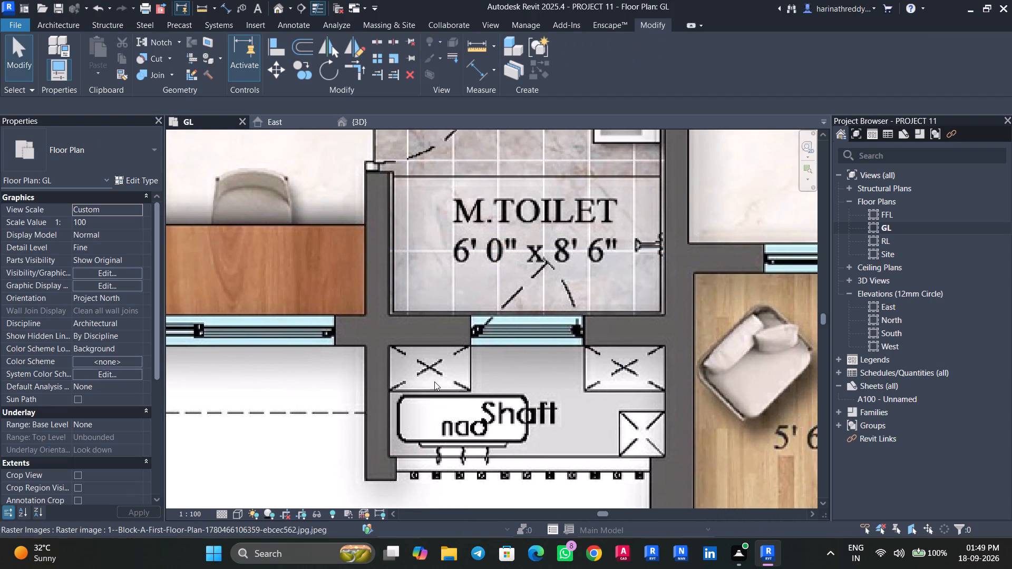
pyautogui.press('Escape')
# Place a 2.5' Windows_Sgl_Plain window in the wall between the M.Toilet and its shaft in the 1858 Sft flat.
pyautogui.scroll(-4, 527, 391)
pyautogui.moveTo(527, 389); pyautogui.dragTo(446, 426, button='middle')
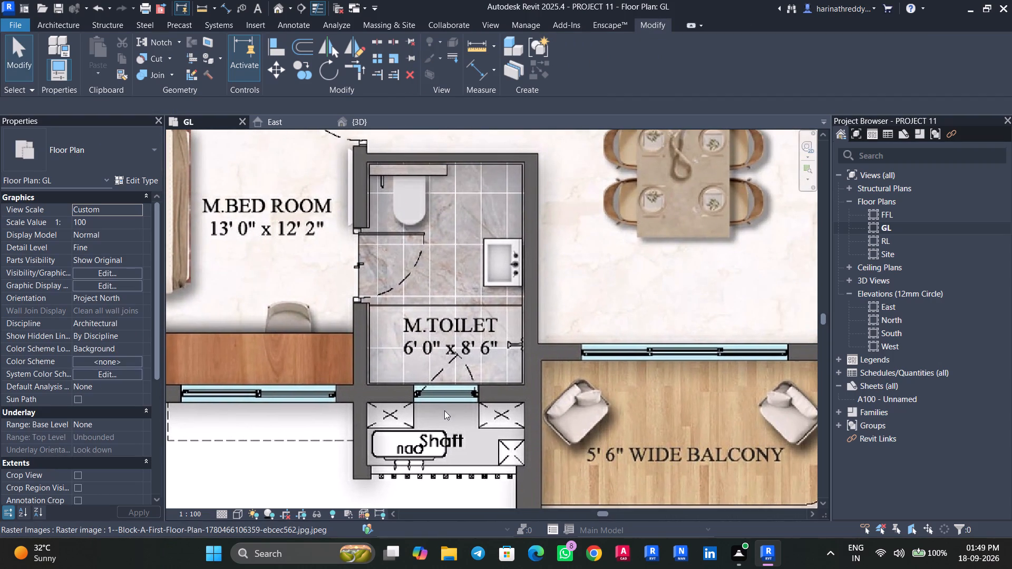
pyautogui.scroll(4, 447, 397)
pyautogui.write('WN')
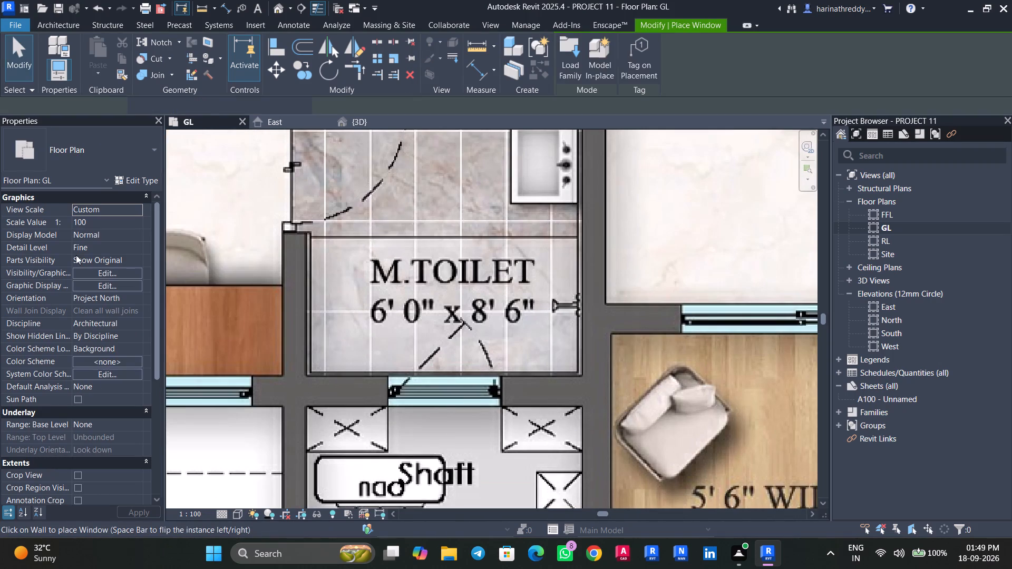
pyautogui.click(67, 157)
pyautogui.click(60, 347)
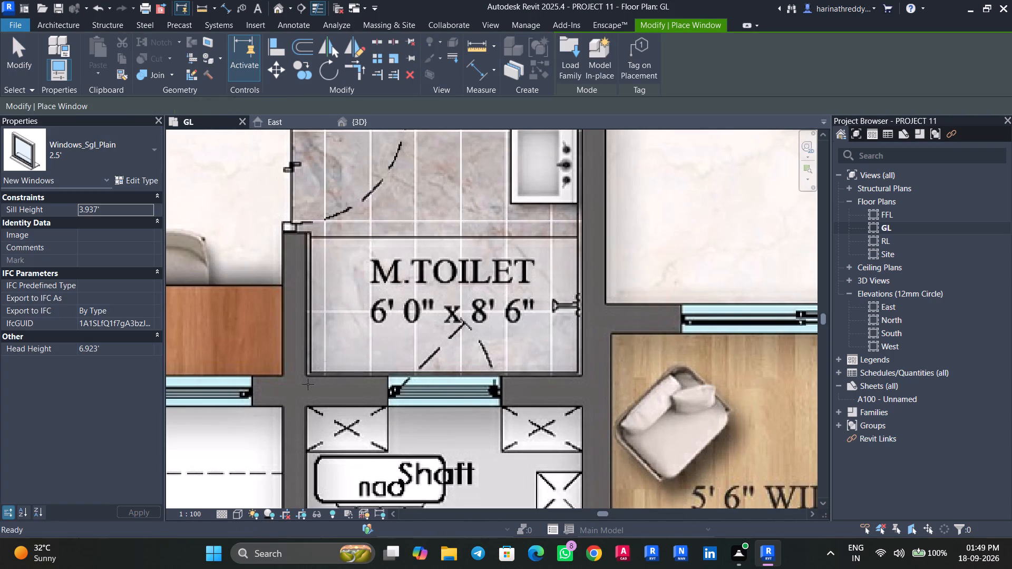
pyautogui.scroll(3, 436, 415)
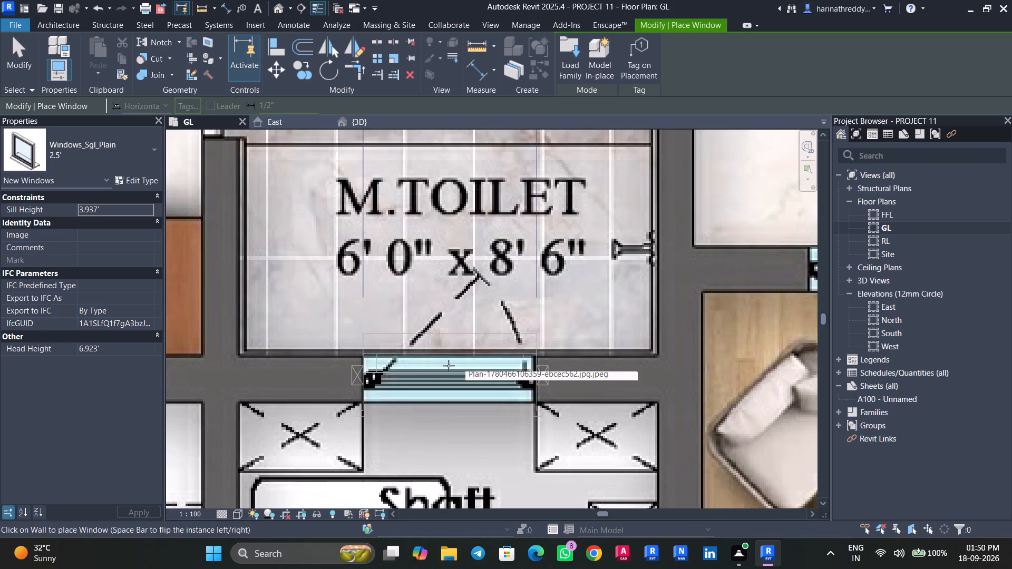
pyautogui.click(449, 366)
pyautogui.scroll(-16, 443, 365)
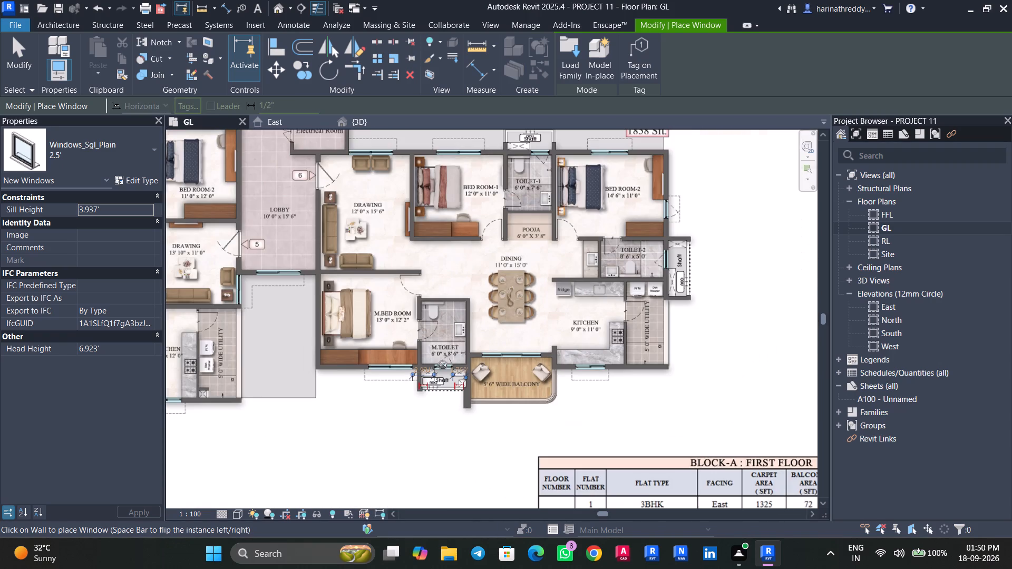
pyautogui.scroll(7, 530, 375)
pyautogui.moveTo(514, 366); pyautogui.dragTo(491, 447, button='middle')
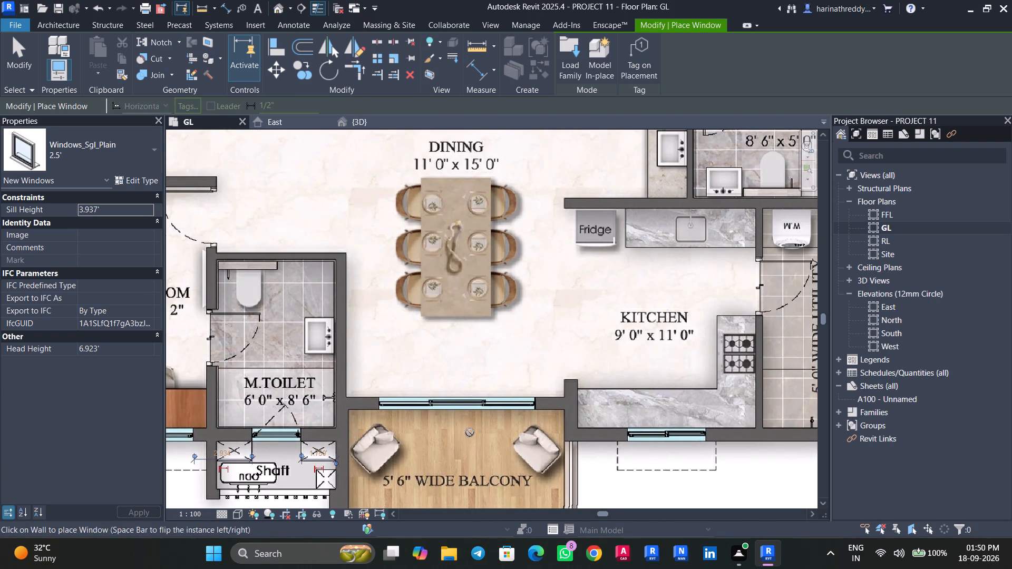
pyautogui.press('Escape')
pyautogui.press('Escape')
# Place an 8' Windows_Dbl_Plain window in the wall between the Dining area and the balcony of the 1858 Sft flat.
pyautogui.write('WN')
pyautogui.click(101, 146)
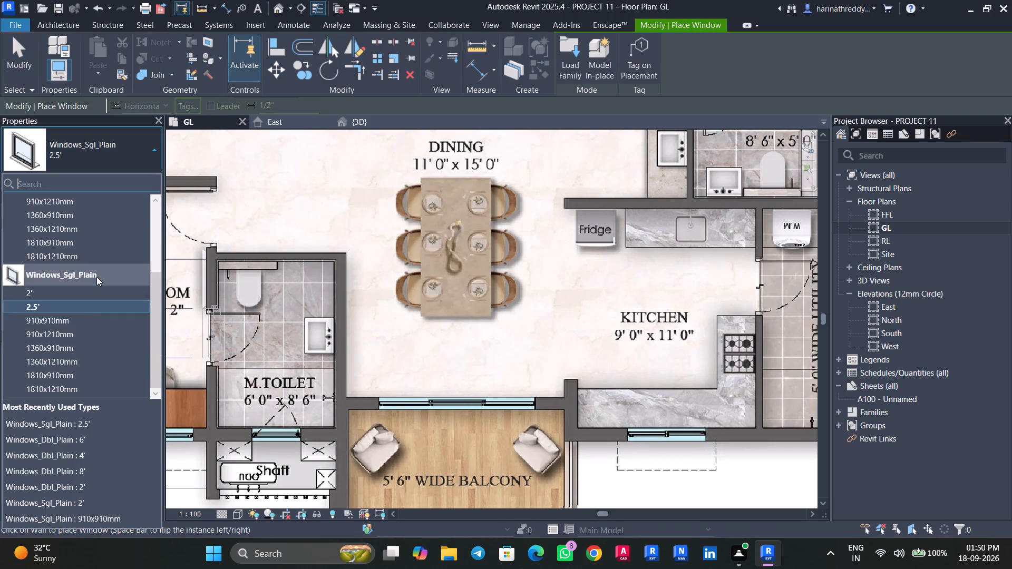
pyautogui.scroll(5, 86, 309)
pyautogui.click(50, 287)
pyautogui.scroll(6, 473, 424)
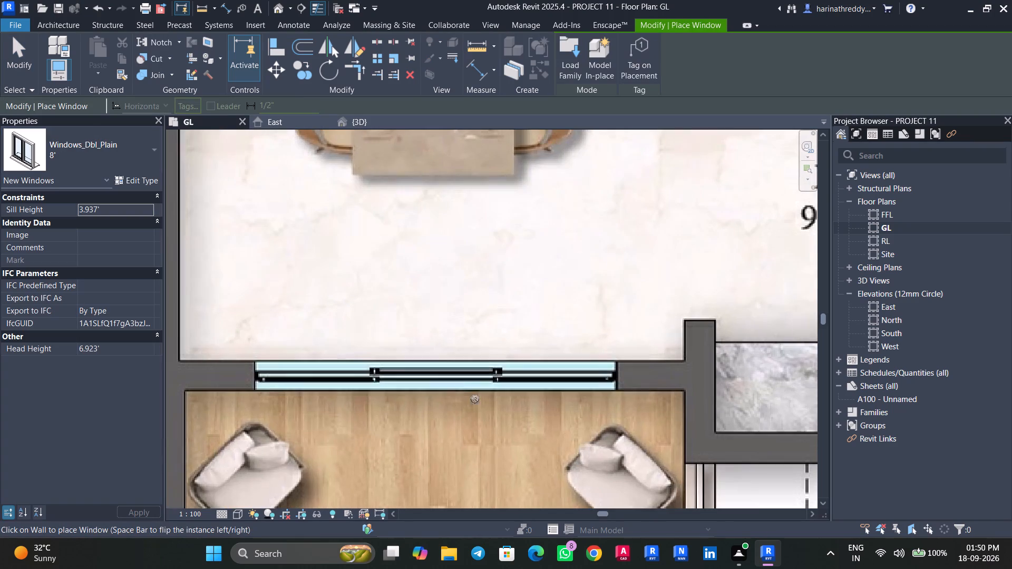
pyautogui.click(438, 391)
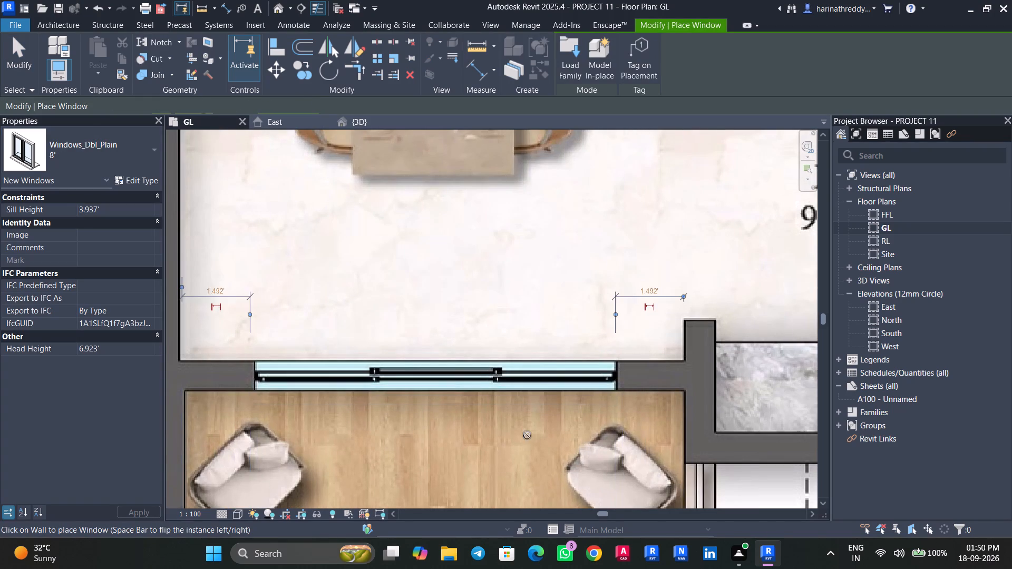
# Place a 4' Windows_Dbl_Plain window in the Kitchen's outer wall beside the balcony, over the window drawn on the plan.
pyautogui.moveTo(527, 435); pyautogui.dragTo(240, 363, button='middle')
pyautogui.moveTo(558, 428); pyautogui.dragTo(355, 427, button='middle')
pyautogui.click(117, 157)
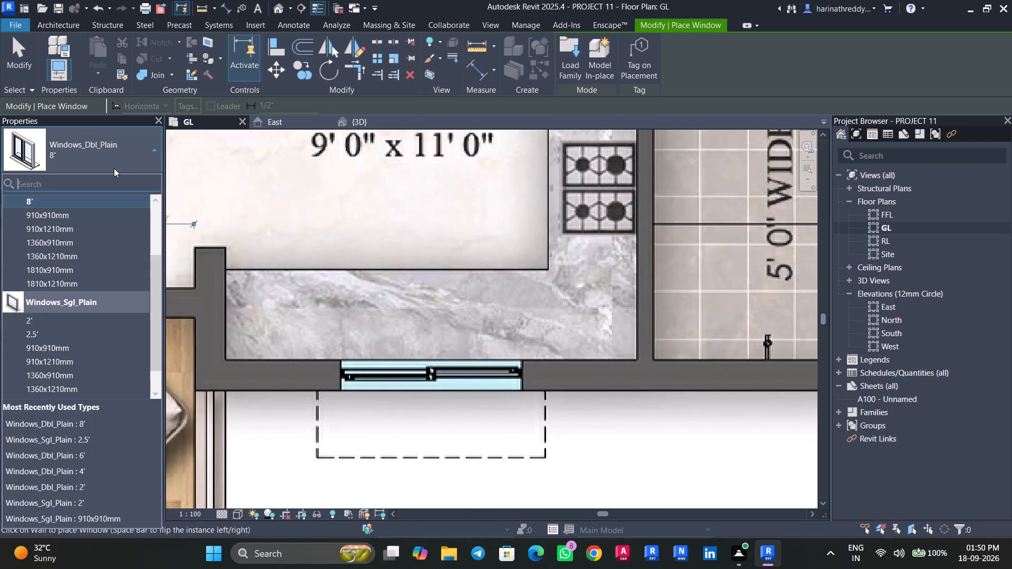
pyautogui.scroll(4, 62, 247)
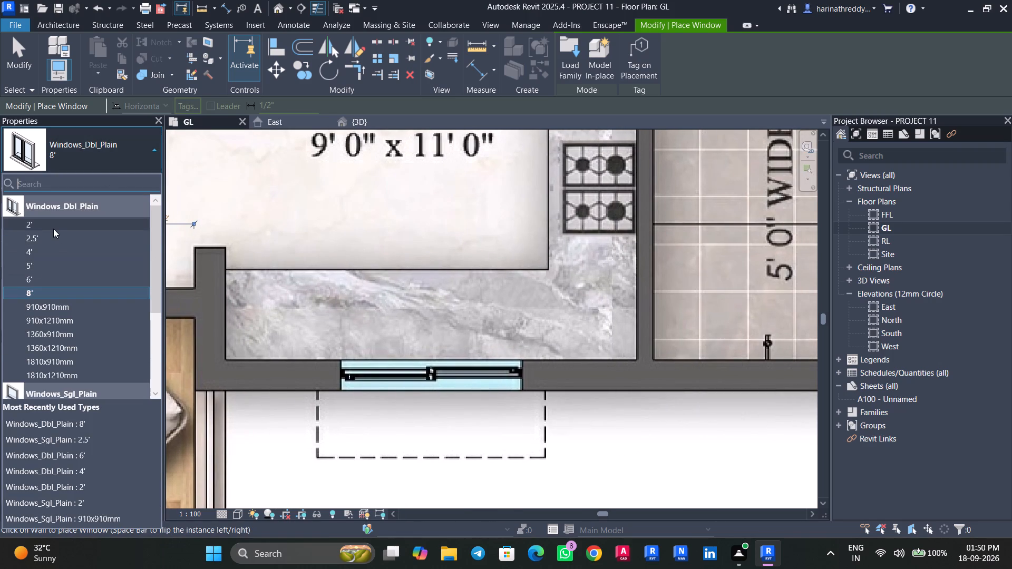
pyautogui.click(48, 253)
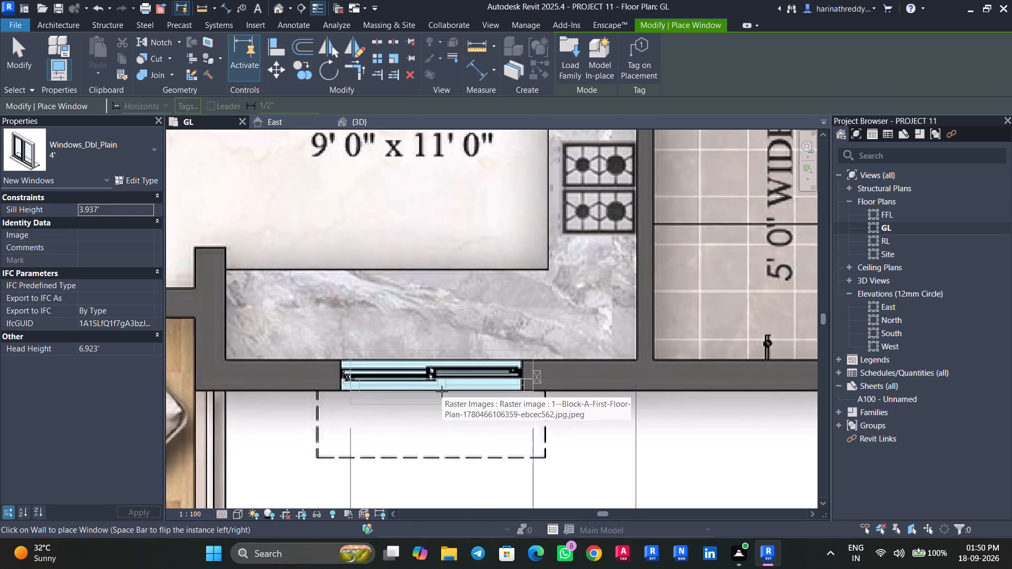
pyautogui.scroll(2, 430, 391)
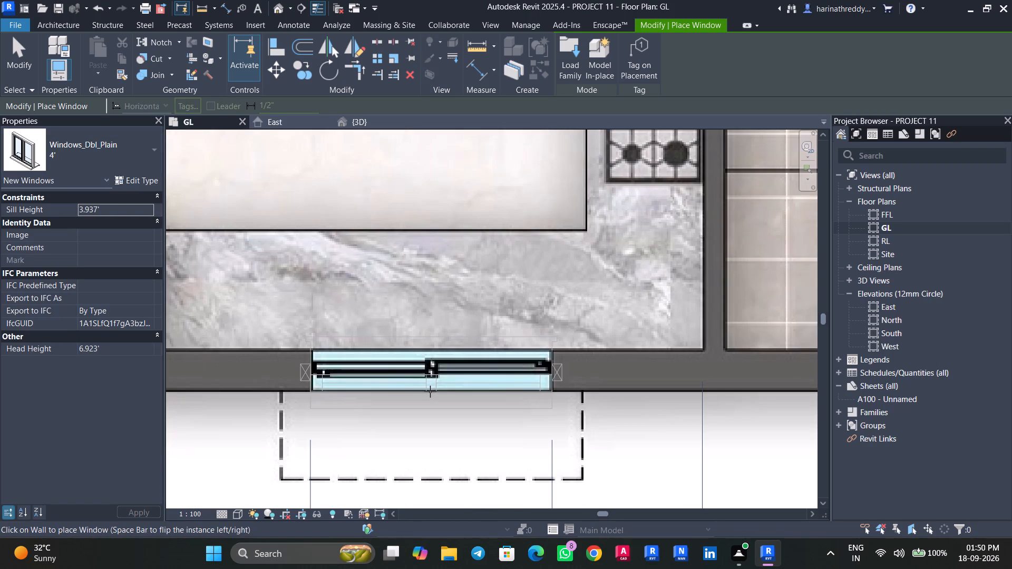
pyautogui.click(430, 391)
# Place a 2.5' Windows_Sgl_Plain window in the wall between Toilet-2 and its shaft, over the drawn window.
pyautogui.scroll(-4, 429, 391)
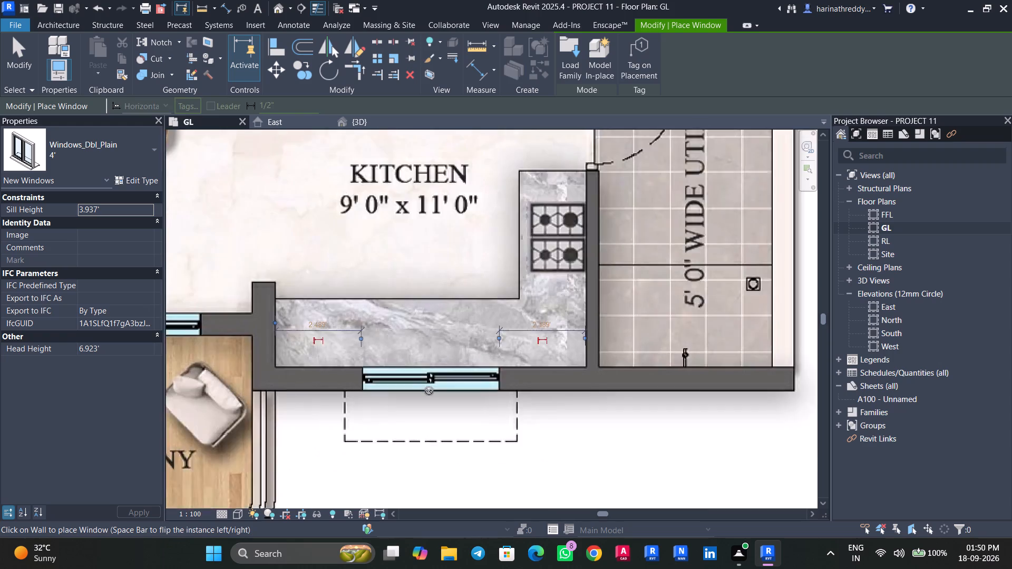
pyautogui.scroll(-5, 429, 391)
pyautogui.moveTo(696, 290); pyautogui.dragTo(673, 376, button='middle')
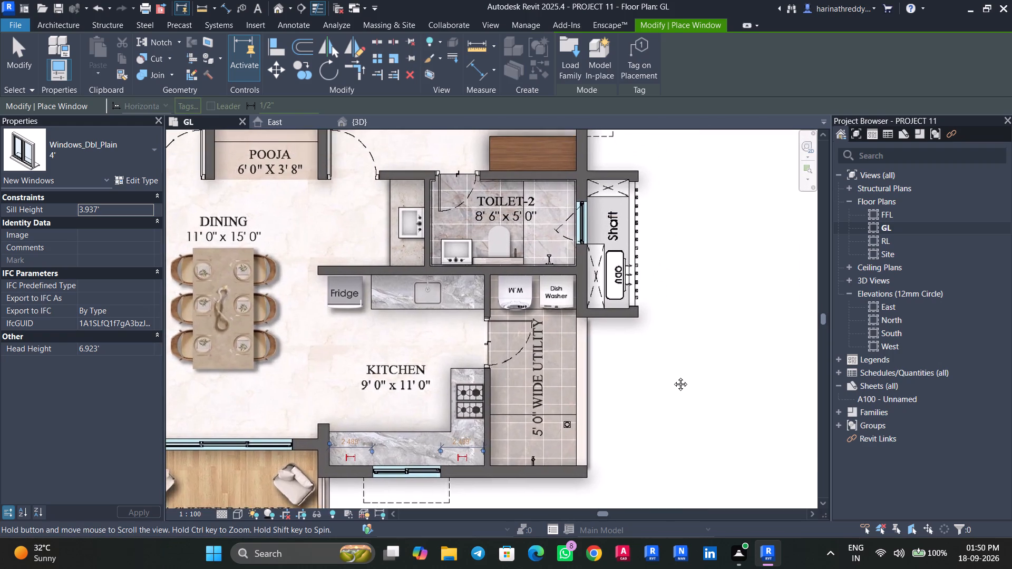
pyautogui.moveTo(673, 376); pyautogui.dragTo(632, 501, button='middle')
pyautogui.scroll(5, 546, 351)
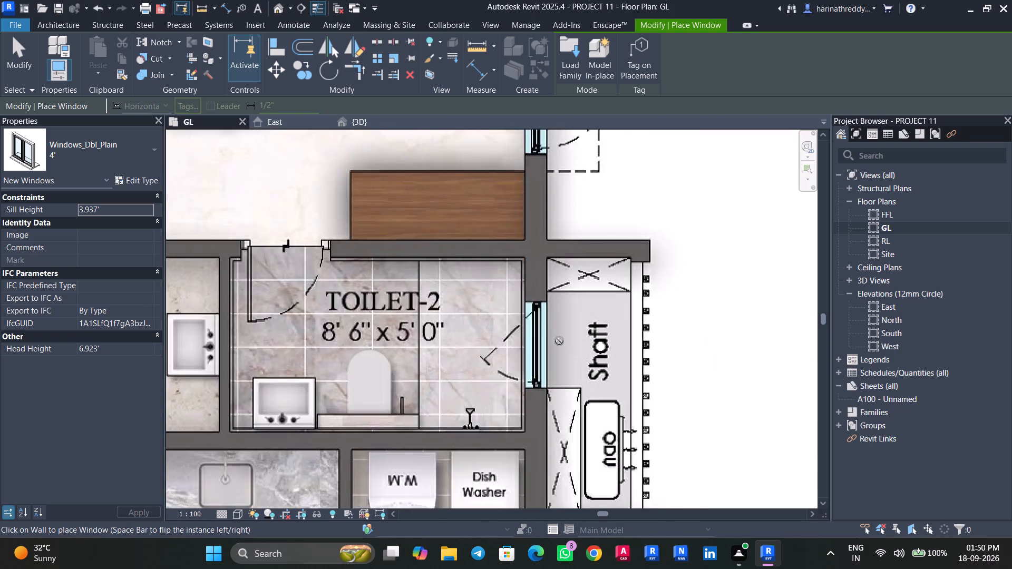
pyautogui.scroll(3, 579, 349)
pyautogui.click(48, 142)
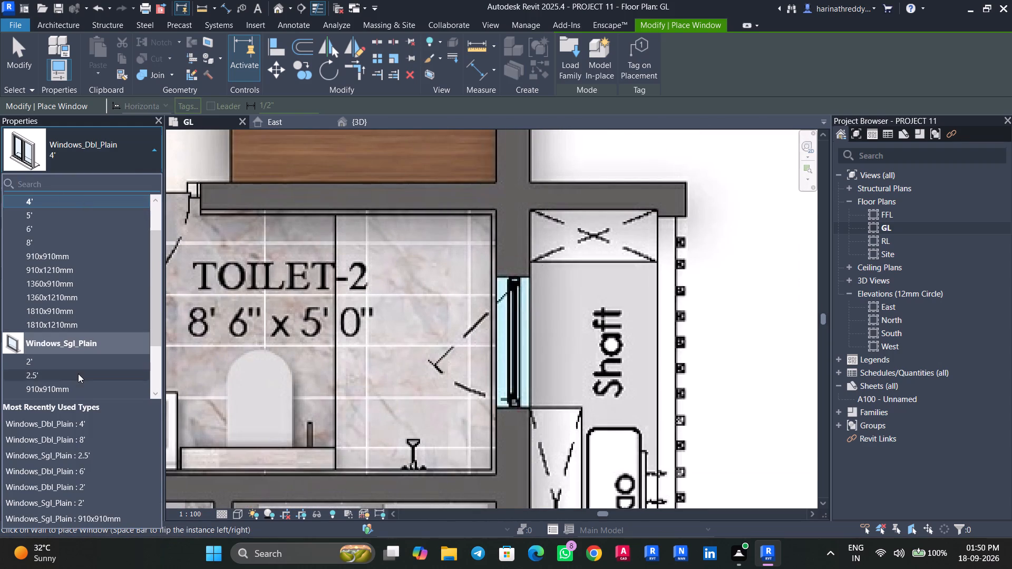
pyautogui.click(78, 378)
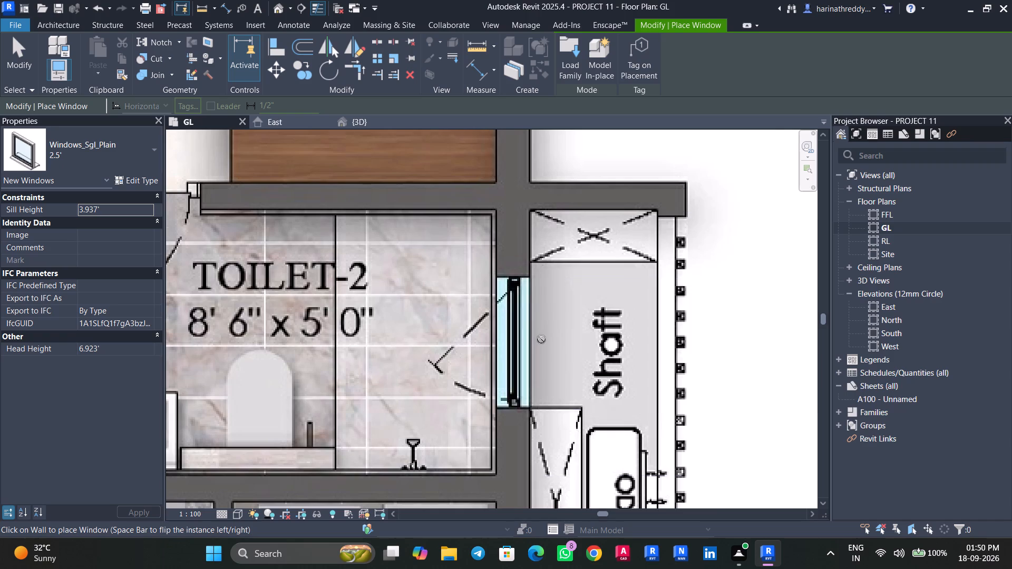
pyautogui.scroll(5, 541, 339)
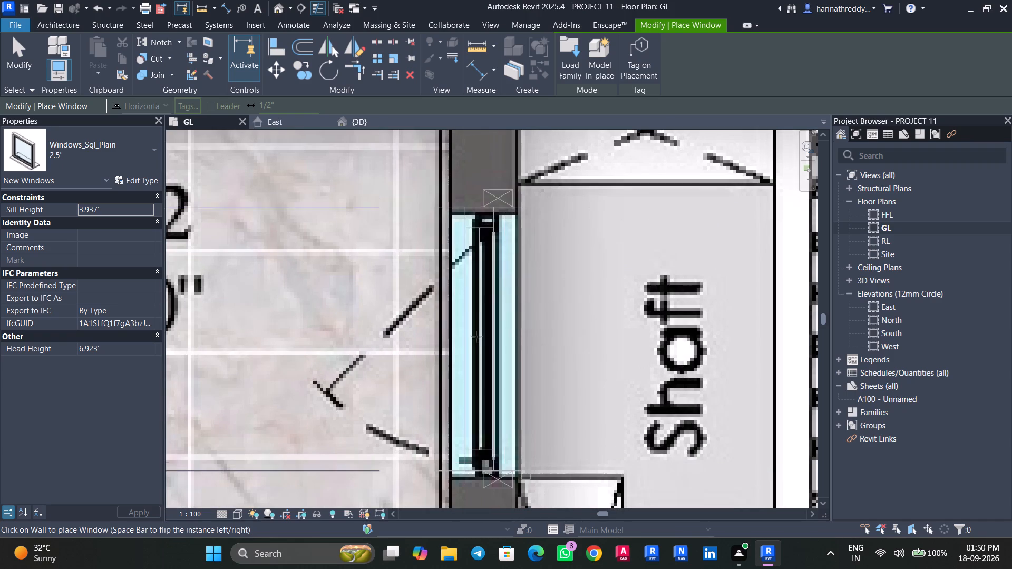
pyautogui.click(503, 342)
# Place a 2.5' Windows_Dbl_Plain window in Bed Room-2's outer side wall, between the desk and the wardrobe, over the drawn window.
pyautogui.scroll(-2, 504, 342)
pyautogui.scroll(1, 504, 342)
pyautogui.scroll(-6, 506, 340)
pyautogui.moveTo(537, 299); pyautogui.dragTo(532, 341, button='middle')
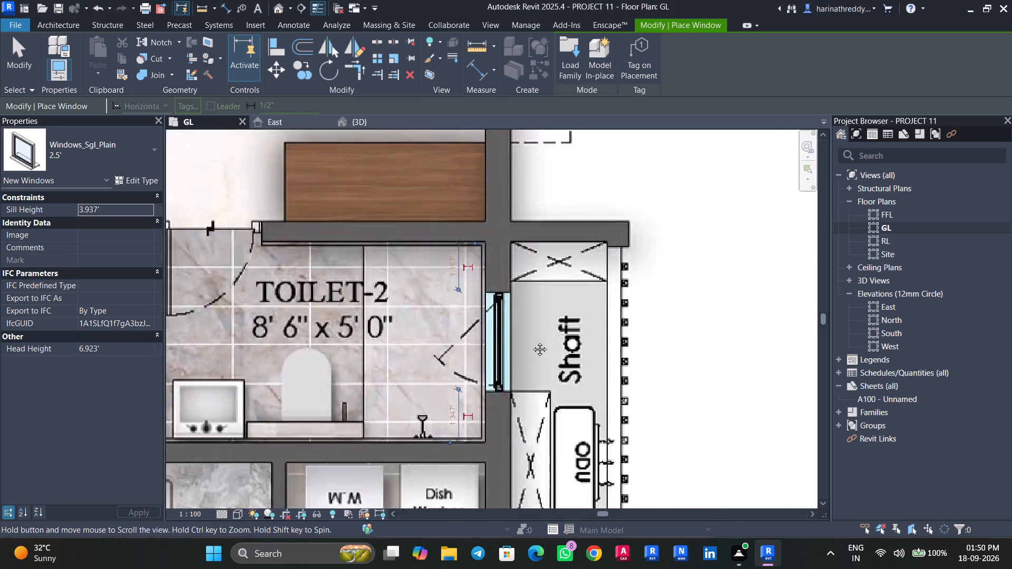
pyautogui.moveTo(532, 341); pyautogui.dragTo(499, 451, button='middle')
pyautogui.scroll(-3, 499, 410)
pyautogui.moveTo(539, 303); pyautogui.dragTo(517, 405, button='middle')
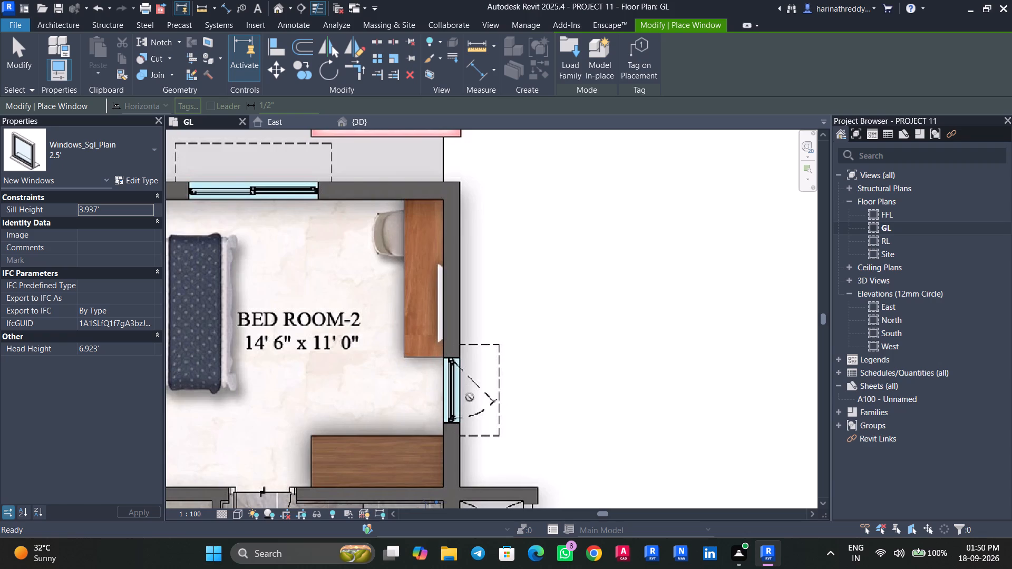
pyautogui.scroll(5, 458, 397)
pyautogui.scroll(-5, 452, 384)
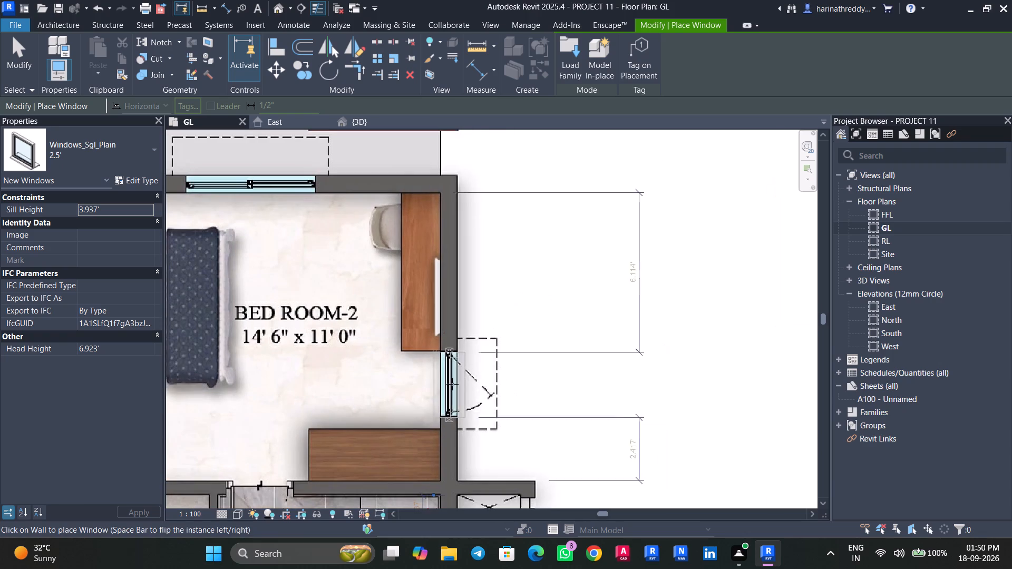
pyautogui.click(60, 141)
pyautogui.scroll(5, 58, 271)
pyautogui.click(55, 215)
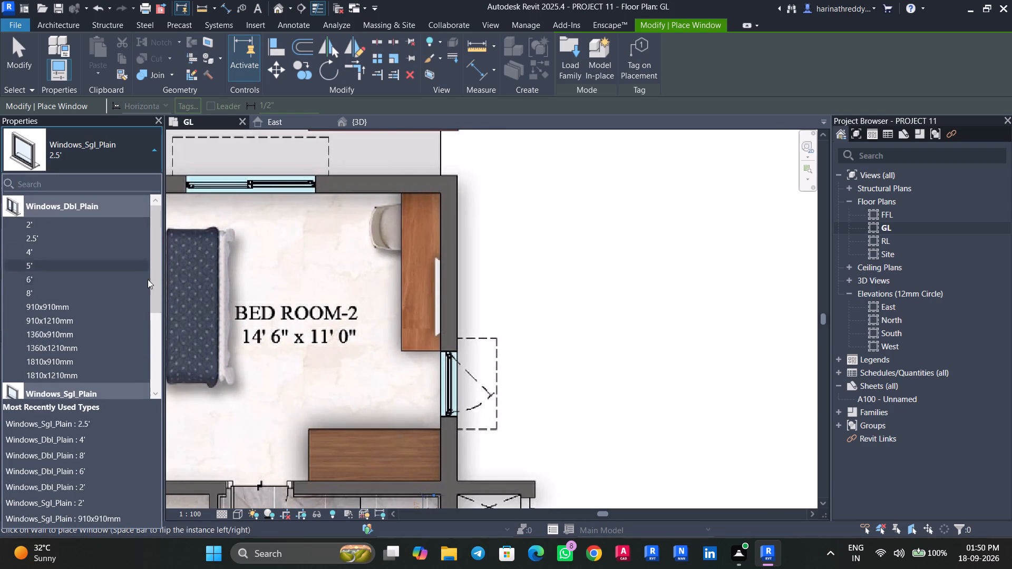
pyautogui.click(74, 224)
pyautogui.scroll(10, 479, 367)
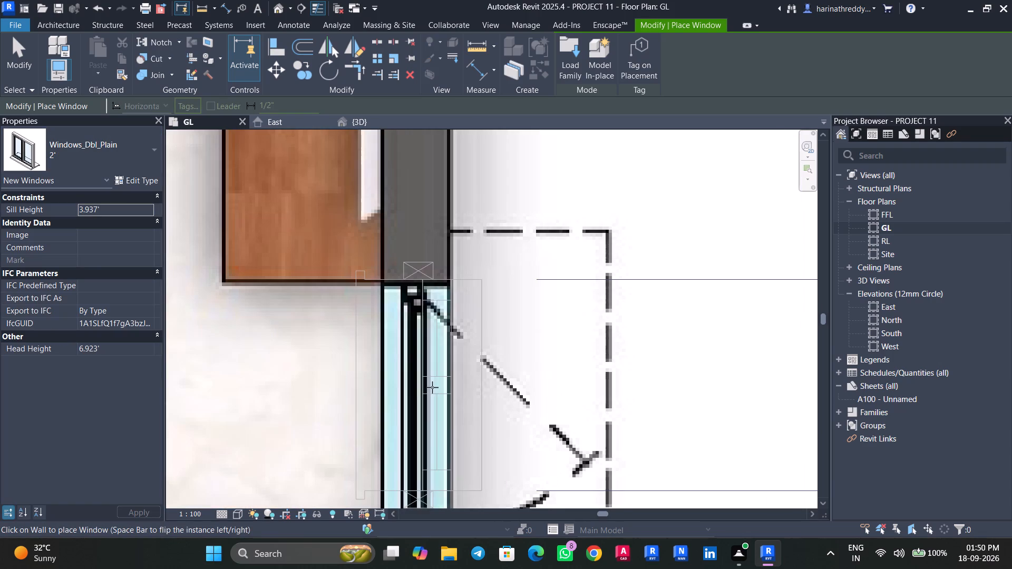
pyautogui.scroll(-2, 440, 387)
pyautogui.moveTo(440, 387); pyautogui.dragTo(438, 315, button='middle')
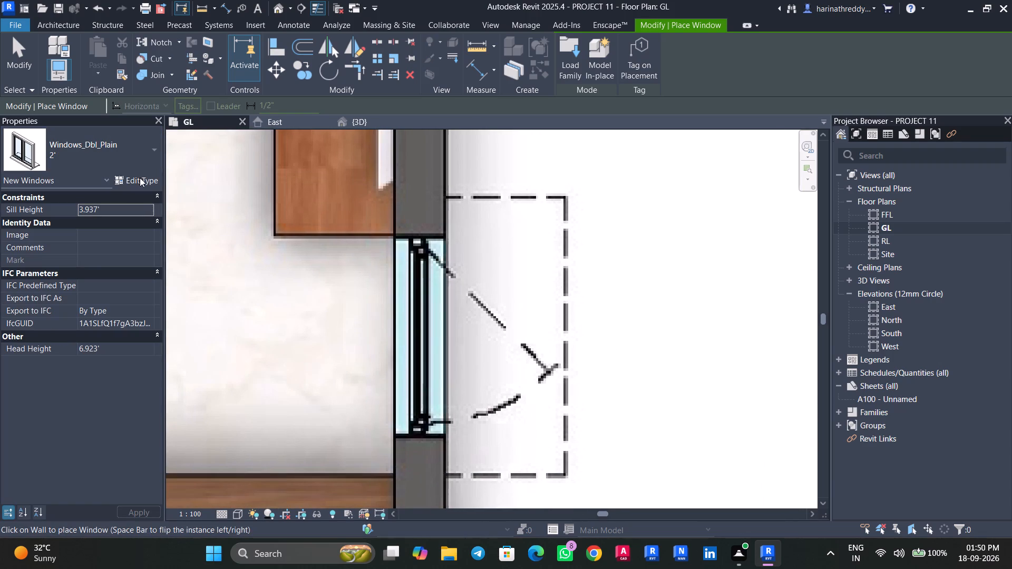
pyautogui.click(117, 157)
pyautogui.click(65, 233)
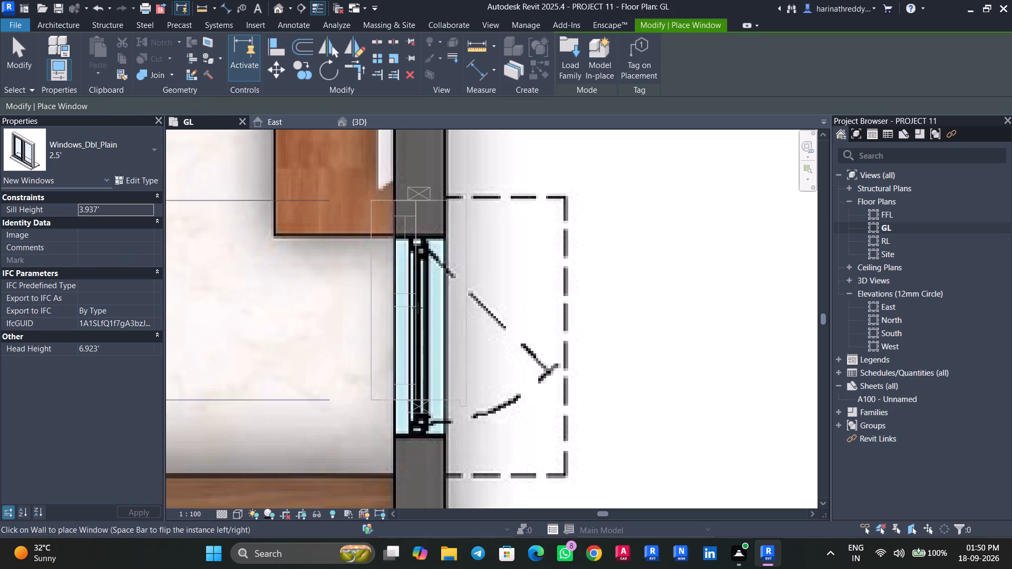
pyautogui.click(451, 335)
# Place a 5' Windows_Dbl_Plain window in Bed Room-2's outer wall near the 1858 Sft label, over the drawn window.
pyautogui.scroll(-14, 451, 335)
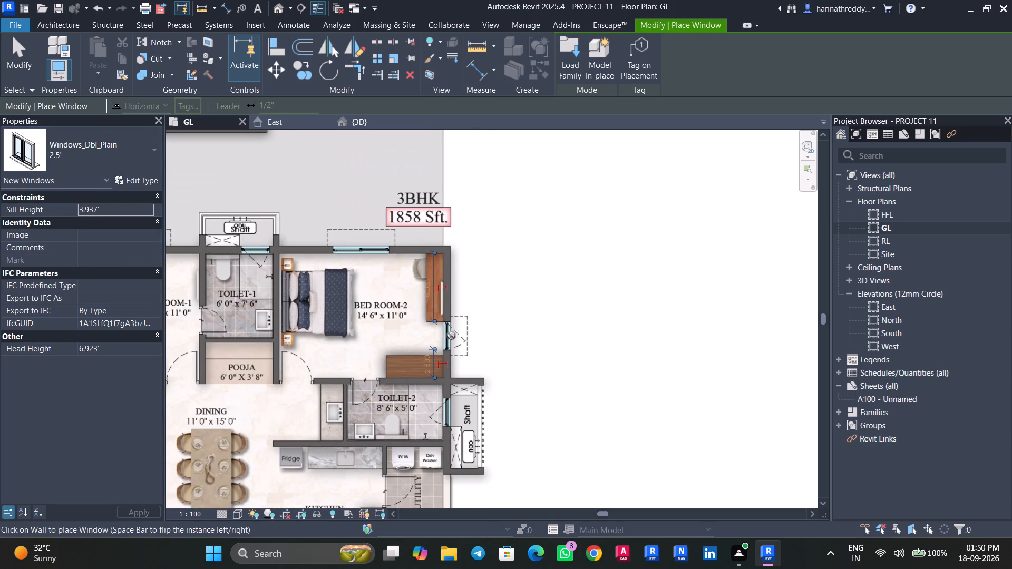
pyautogui.moveTo(451, 336); pyautogui.dragTo(714, 271, button='middle')
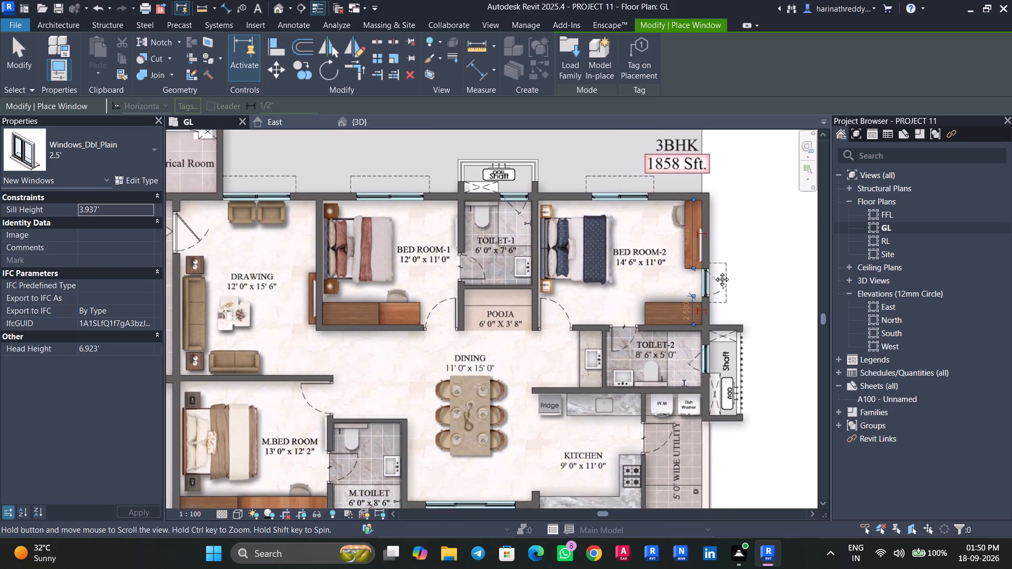
pyautogui.moveTo(714, 271); pyautogui.dragTo(696, 374, button='middle')
pyautogui.scroll(6, 588, 292)
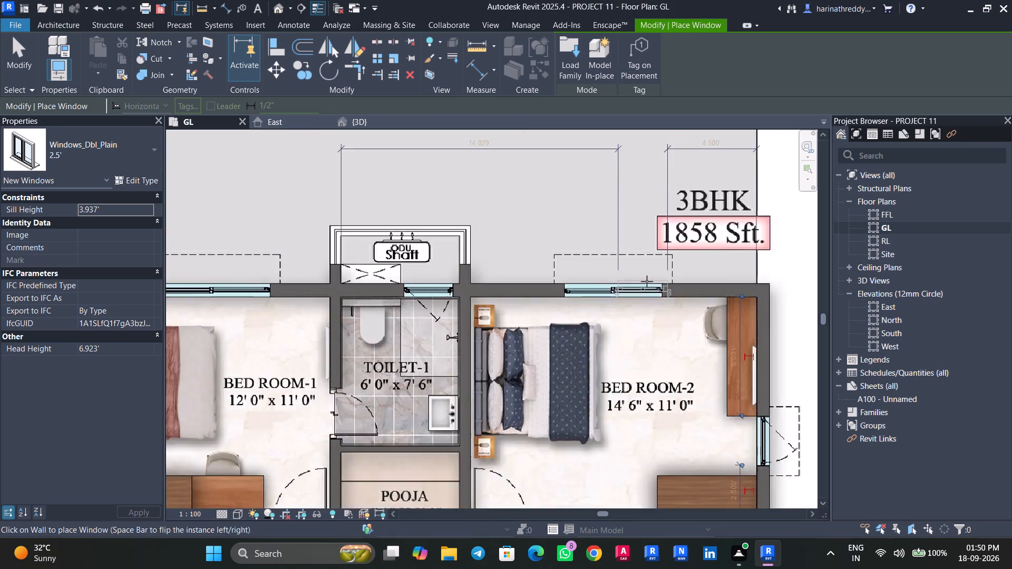
pyautogui.scroll(2, 647, 281)
pyautogui.moveTo(631, 342); pyautogui.dragTo(543, 370, button='middle')
pyautogui.click(101, 150)
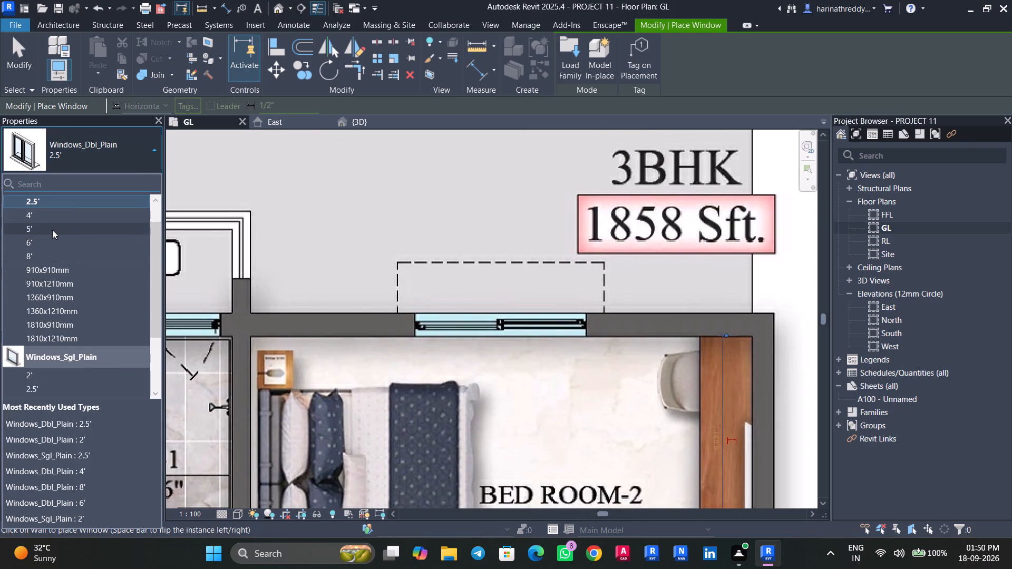
pyautogui.click(52, 229)
pyautogui.scroll(3, 520, 318)
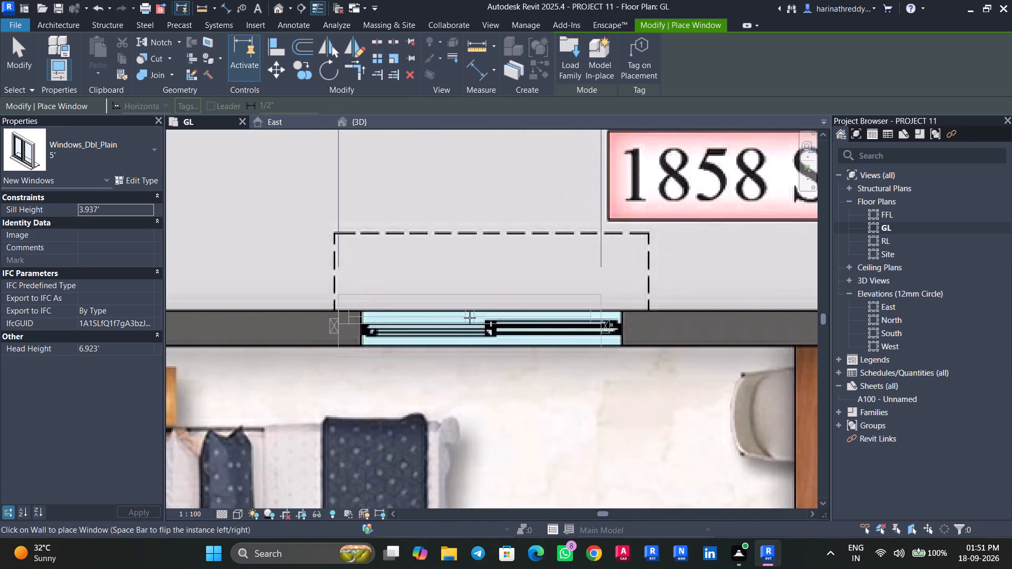
pyautogui.click(493, 306)
# Place a 2.5' Windows_Sgl_Plain window in the wall between Toilet-1 and its shaft, over the drawn window.
pyautogui.moveTo(493, 306); pyautogui.dragTo(843, 307, button='middle')
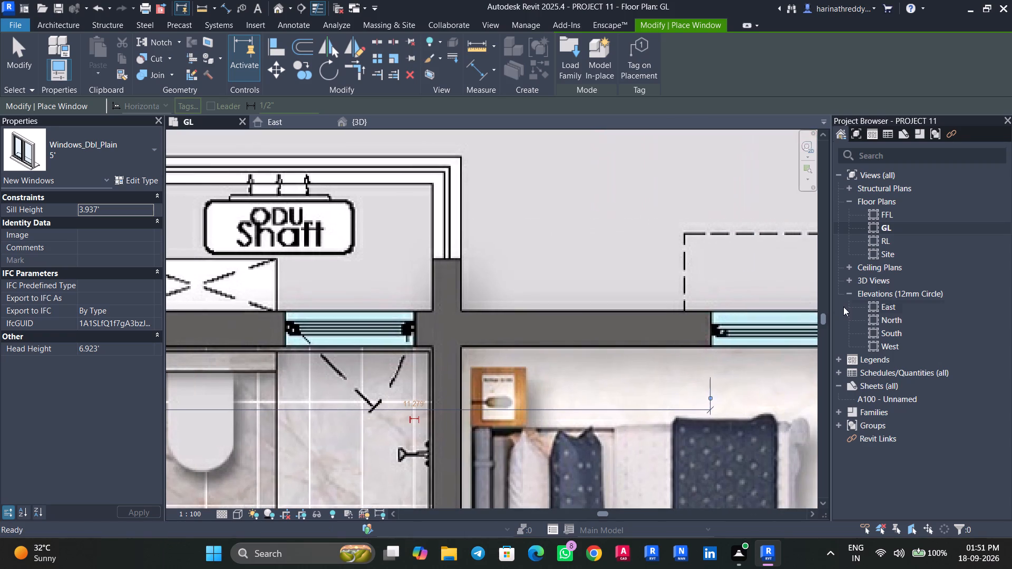
pyautogui.click(120, 152)
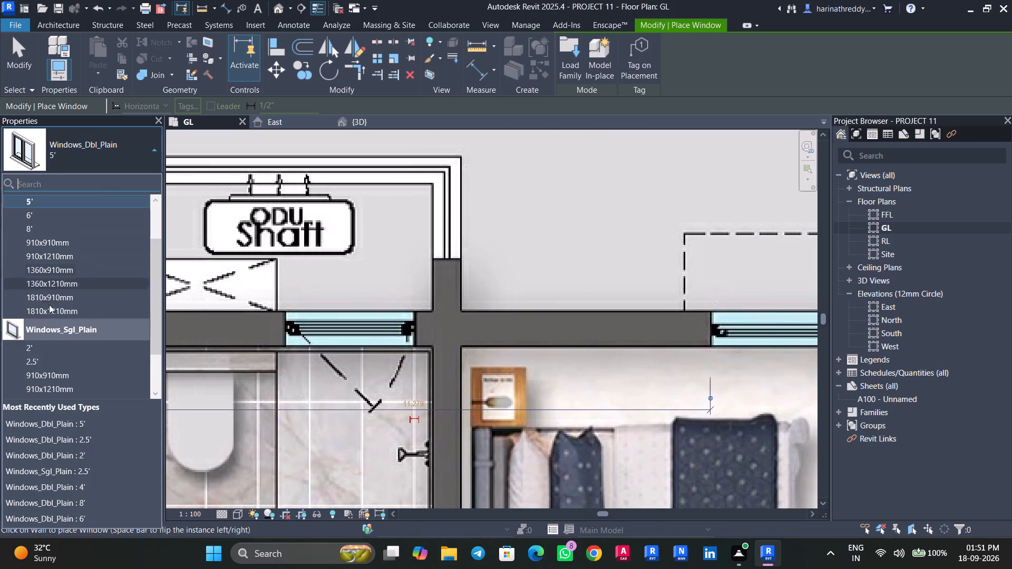
pyautogui.click(39, 345)
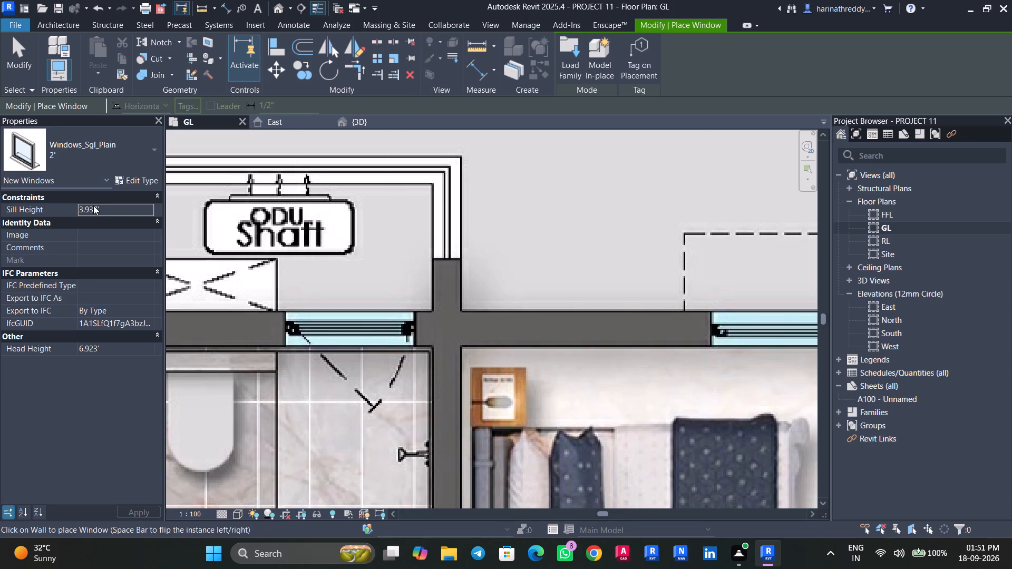
pyautogui.click(86, 152)
pyautogui.click(51, 305)
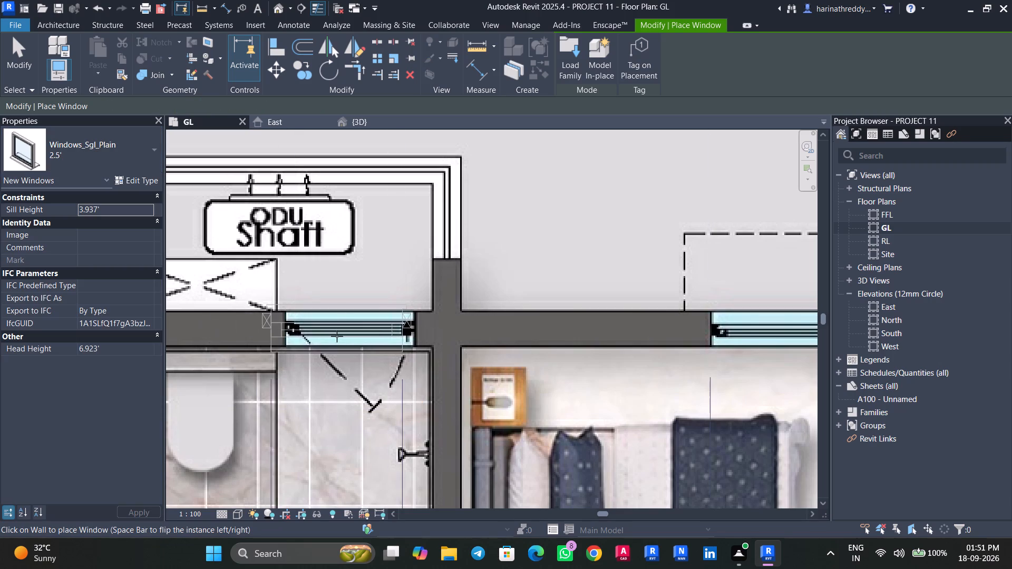
pyautogui.click(349, 303)
# Place a 6' Windows_Dbl_Plain window in Bed Room-1's outer wall, over the window drawn on the plan.
pyautogui.moveTo(349, 303); pyautogui.dragTo(674, 298, button='middle')
pyautogui.moveTo(483, 308); pyautogui.dragTo(725, 275, button='middle')
pyautogui.moveTo(632, 299); pyautogui.dragTo(709, 307, button='middle')
pyautogui.click(71, 150)
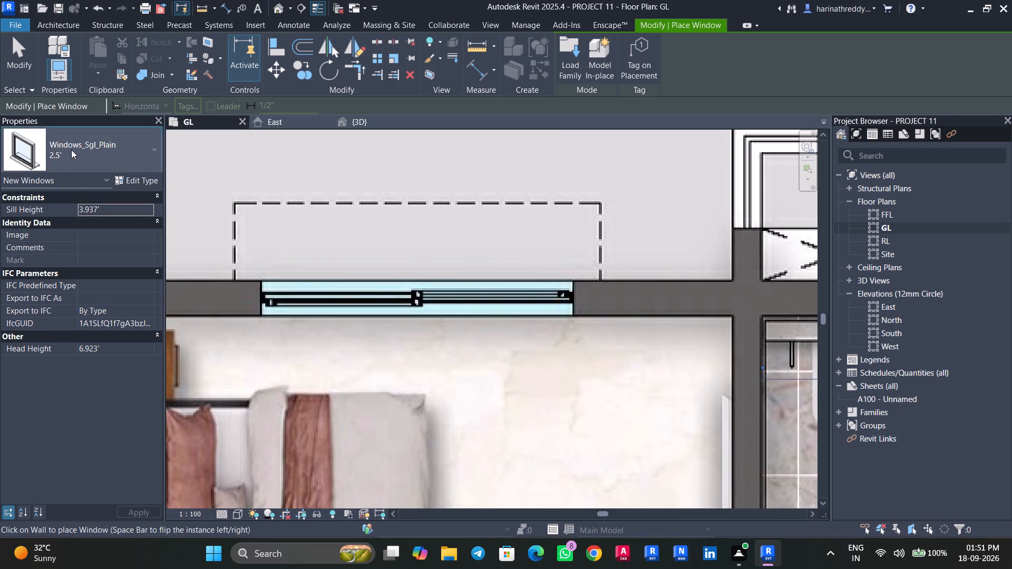
pyautogui.scroll(3, 32, 300)
pyautogui.click(34, 276)
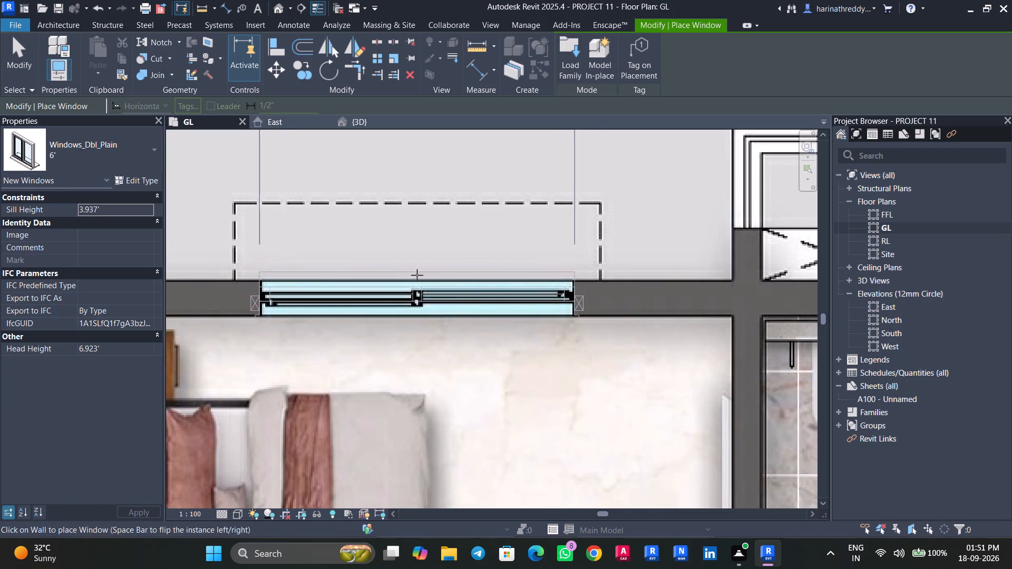
pyautogui.click(417, 275)
# Place a 6' Windows_Dbl_Plain window in the Drawing room's outer wall beside the Electrical Room, over the drawn window.
pyautogui.scroll(-1, 418, 274)
pyautogui.scroll(1, 419, 274)
pyautogui.scroll(-6, 419, 274)
pyautogui.moveTo(426, 273); pyautogui.dragTo(650, 307, button='middle')
pyautogui.scroll(2, 372, 322)
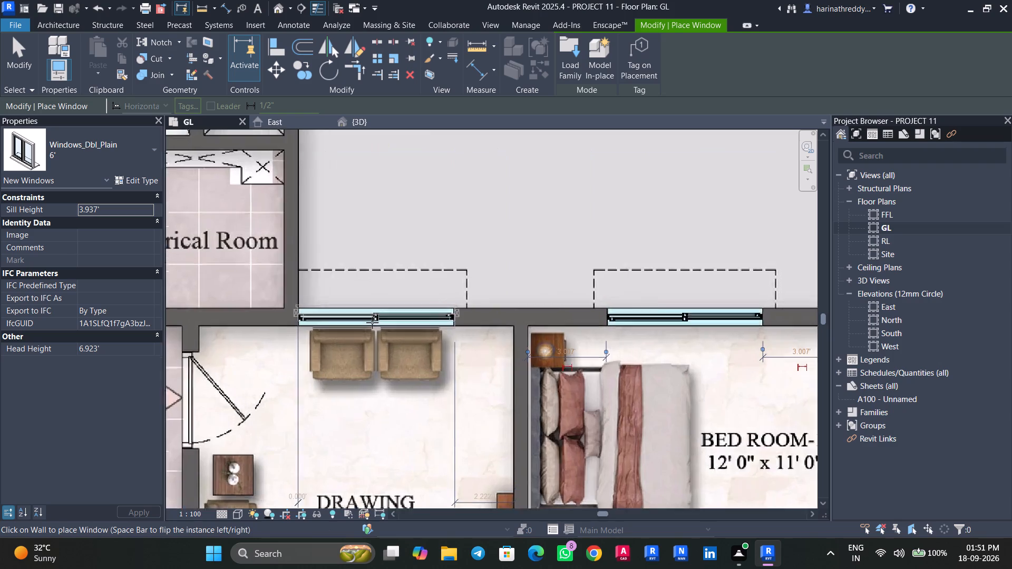
pyautogui.scroll(6, 372, 322)
pyautogui.moveTo(374, 298); pyautogui.dragTo(471, 292, button='middle')
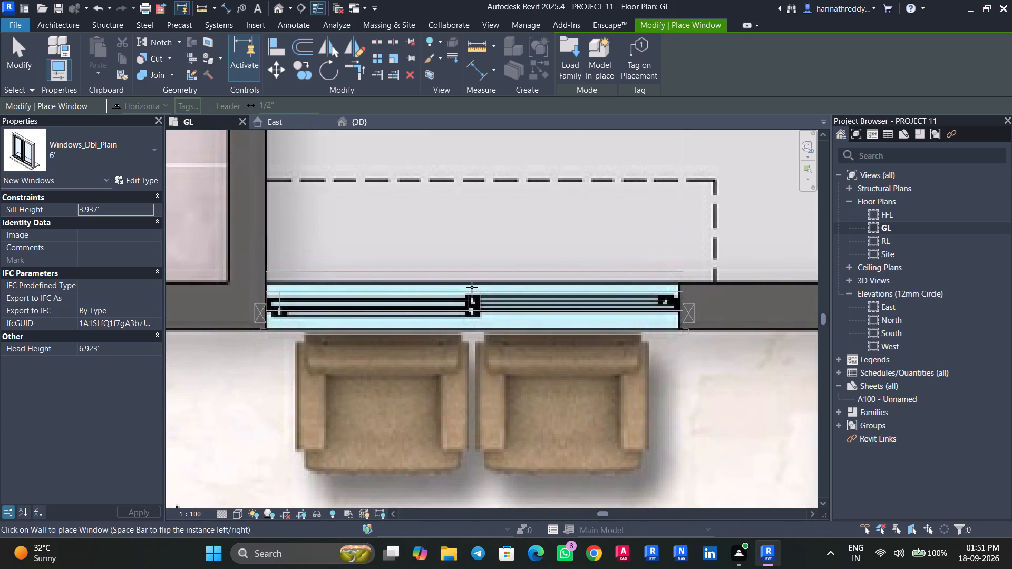
pyautogui.click(470, 287)
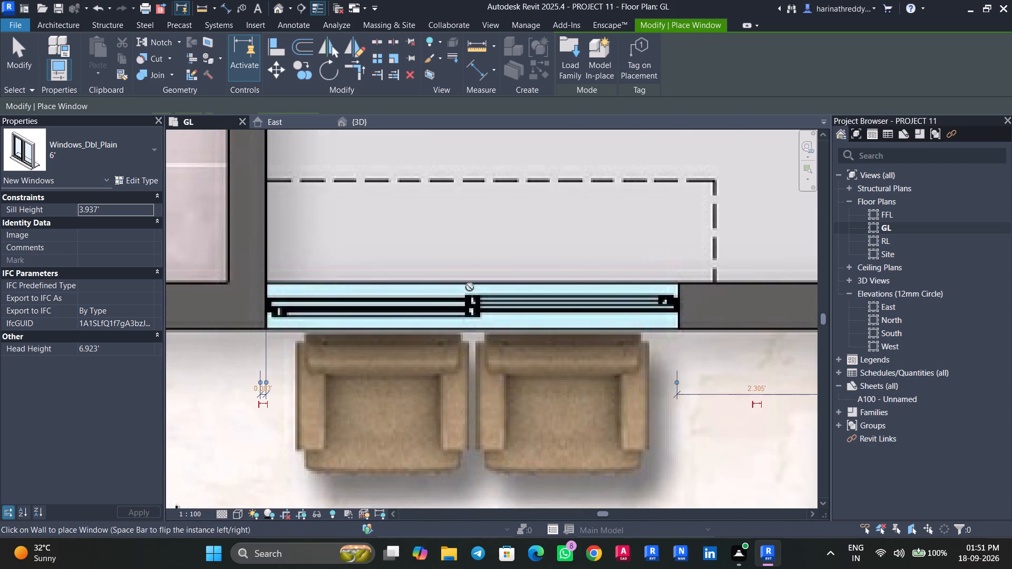
pyautogui.scroll(-14, 470, 287)
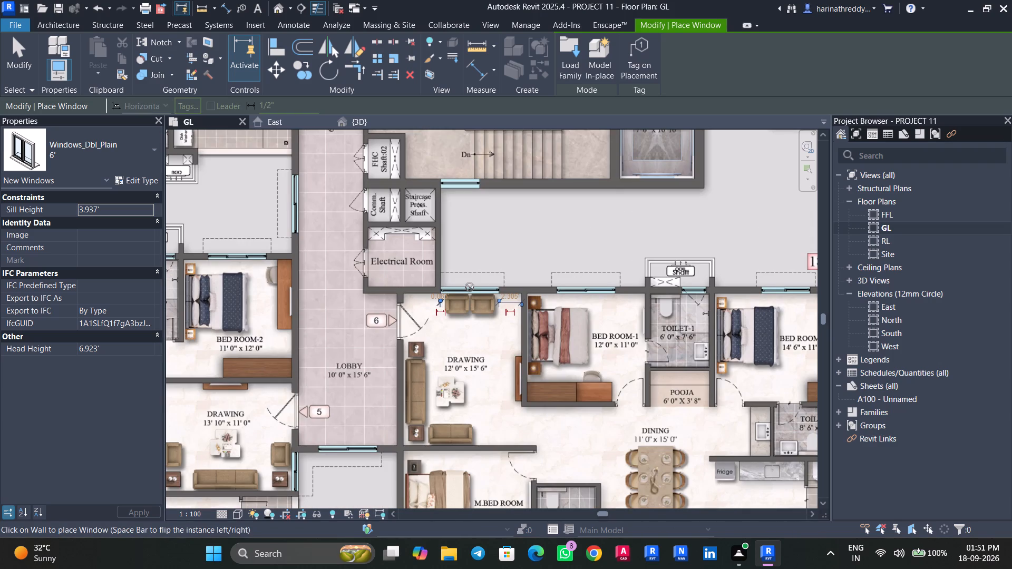
# Place a 6' Windows_Dbl_Plain window in the corridor wall opposite the Comm. Shaft, over the drawn window.
pyautogui.scroll(-3, 470, 287)
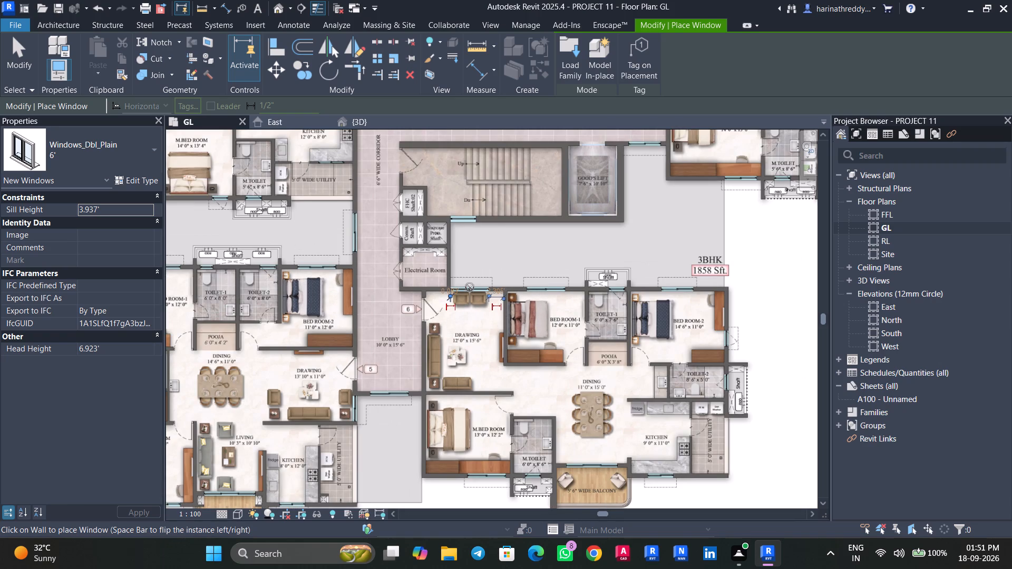
pyautogui.scroll(9, 318, 223)
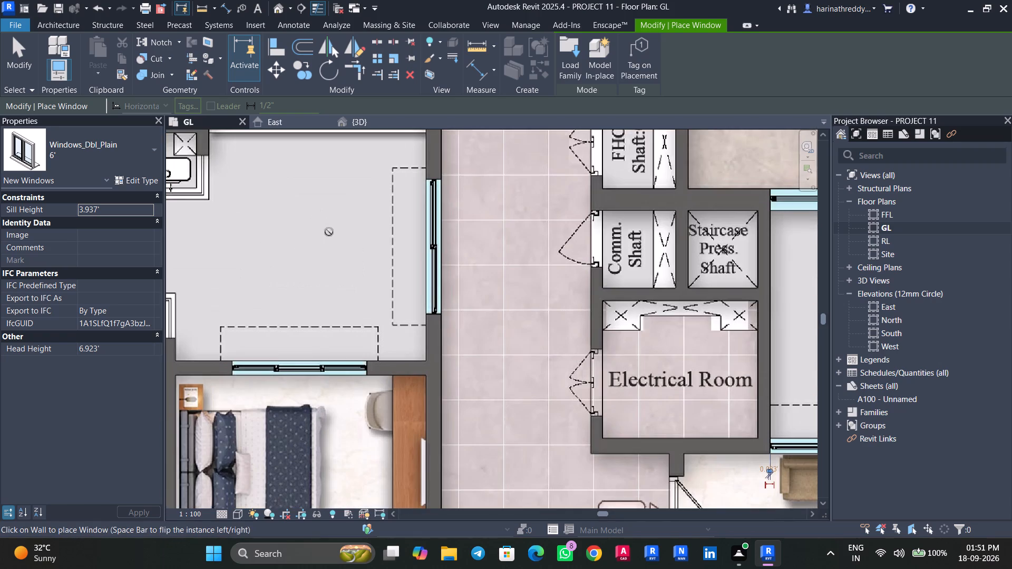
pyautogui.scroll(6, 441, 252)
pyautogui.moveTo(445, 232); pyautogui.dragTo(443, 277, button='middle')
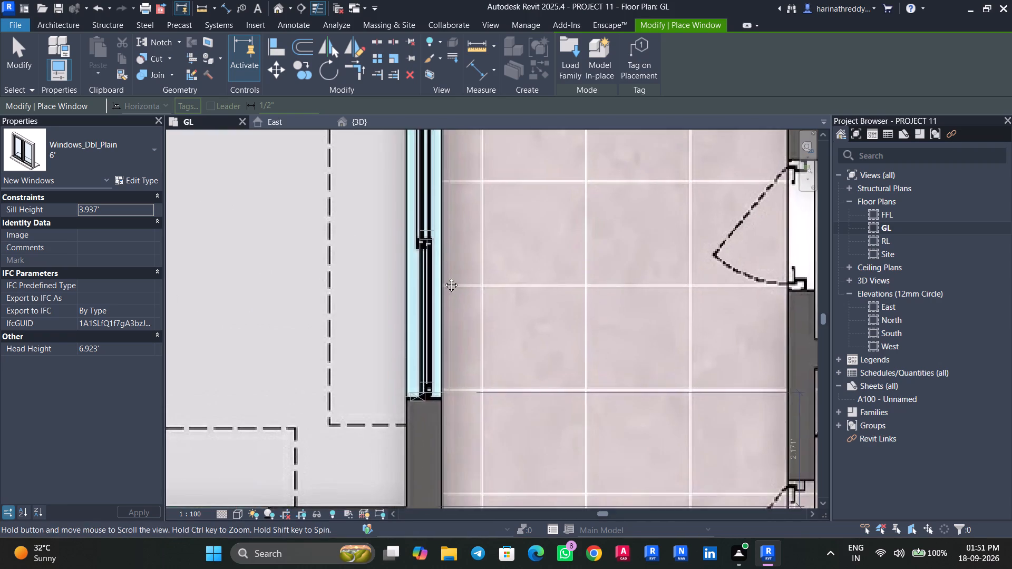
pyautogui.moveTo(443, 277); pyautogui.dragTo(443, 310, button='middle')
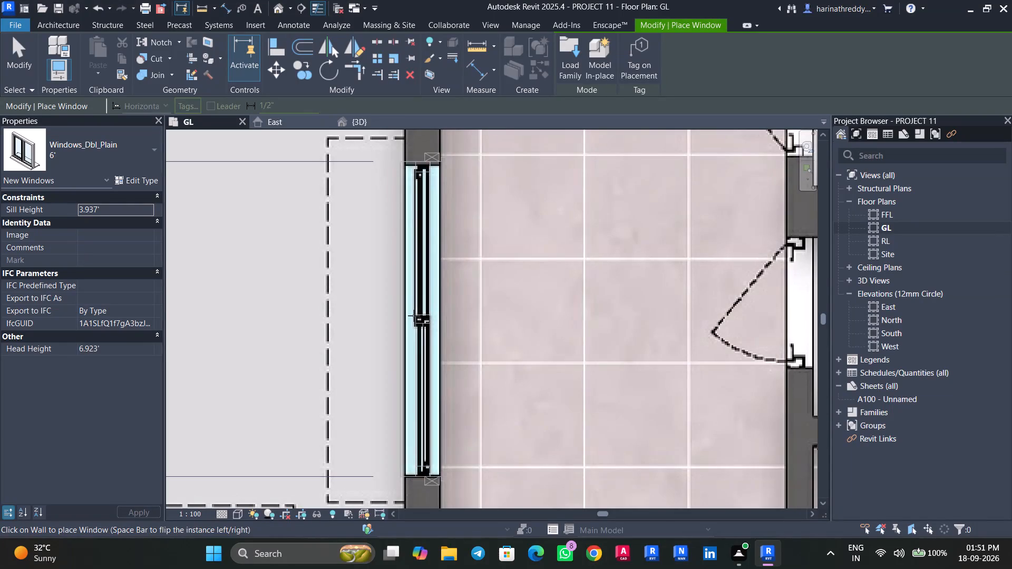
pyautogui.click(414, 316)
# Place a 4' Windows_Dbl_Plain window in the staircase wall beside the Staircase Press. Shaft, over the drawn window.
pyautogui.scroll(-11, 413, 316)
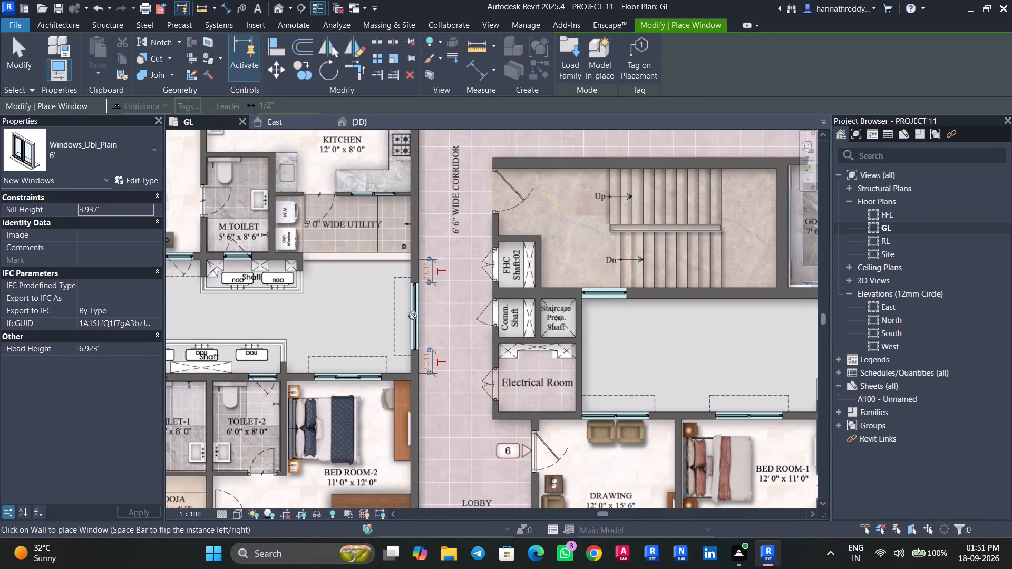
pyautogui.scroll(-2, 413, 316)
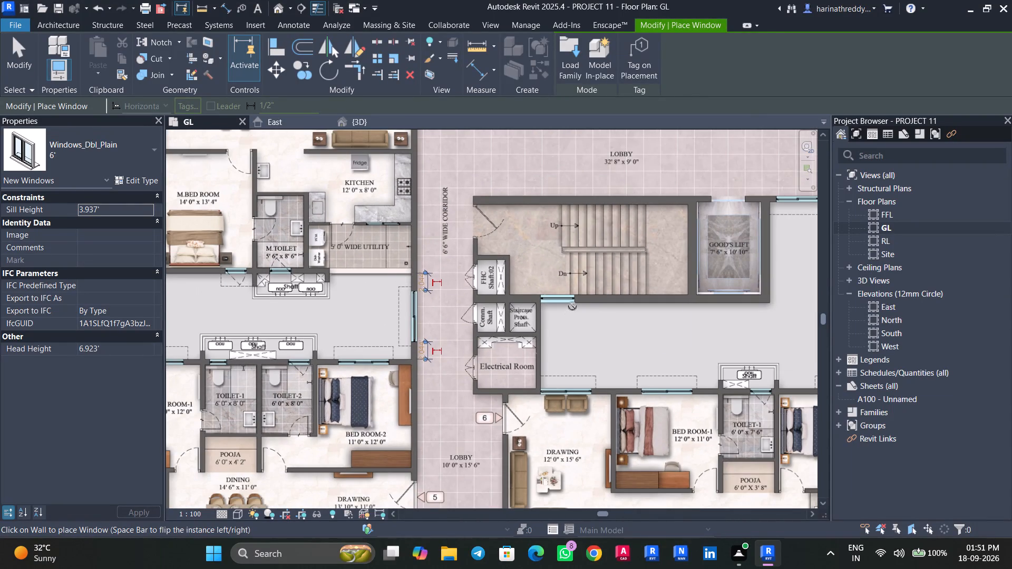
pyautogui.scroll(11, 573, 306)
pyautogui.press('Escape')
pyautogui.click(93, 156)
pyautogui.scroll(4, 54, 251)
pyautogui.click(51, 254)
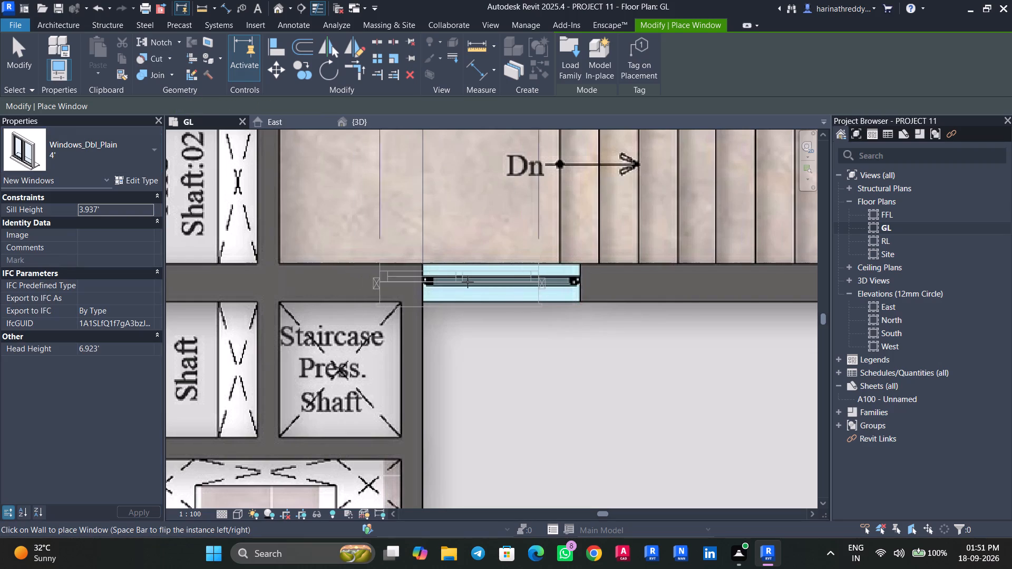
pyautogui.click(500, 296)
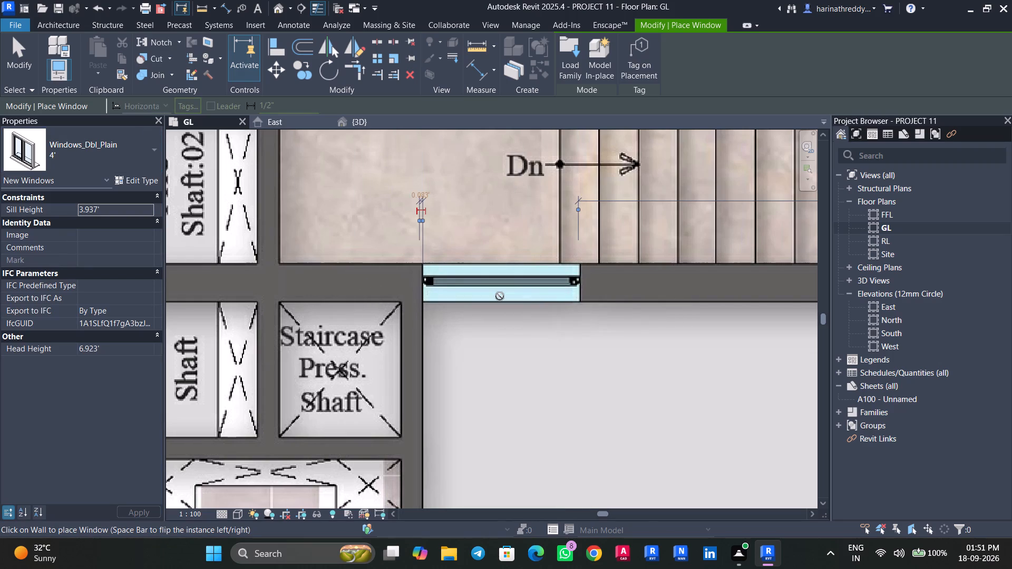
# Place a 5' Windows_Dbl_Plain window in the lobby wall between the Good's Lift and the M.Bed Room, over the drawn window.
pyautogui.scroll(-13, 498, 311)
pyautogui.moveTo(673, 318); pyautogui.dragTo(520, 345, button='middle')
pyautogui.scroll(10, 478, 329)
pyautogui.moveTo(615, 327); pyautogui.dragTo(466, 408, button='middle')
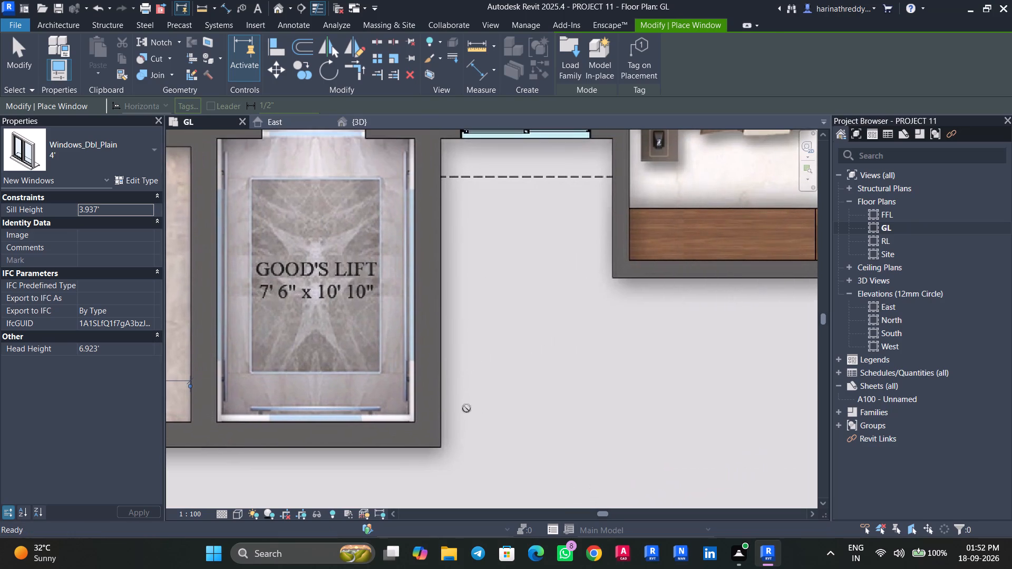
pyautogui.moveTo(498, 297); pyautogui.dragTo(494, 335, button='middle')
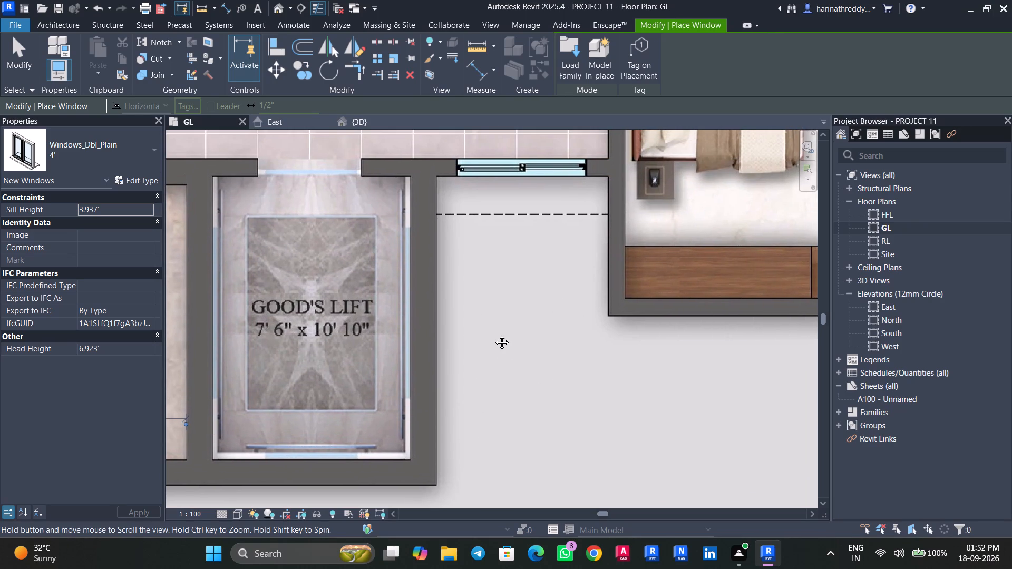
pyautogui.moveTo(494, 335); pyautogui.dragTo(488, 353, button='middle')
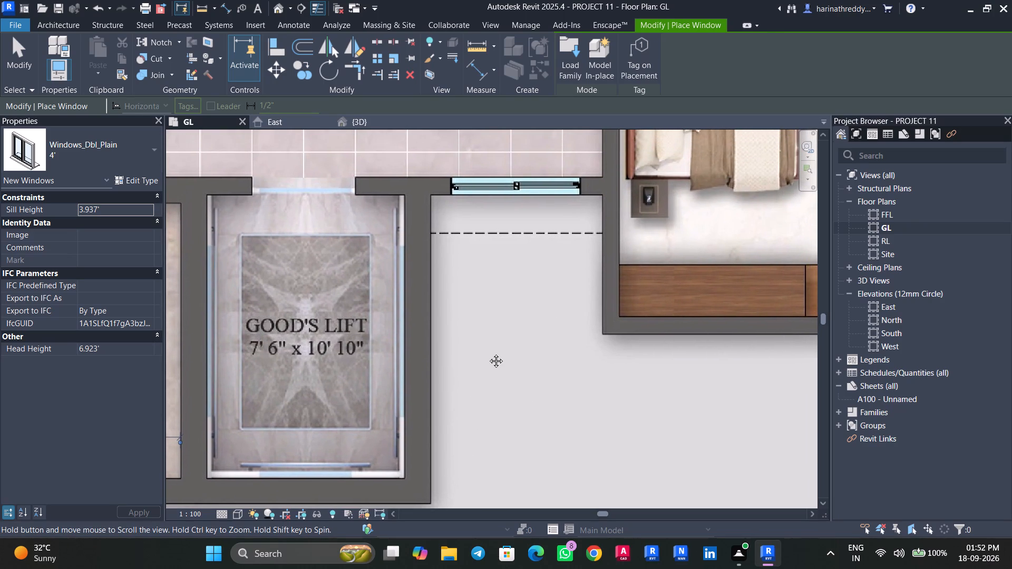
pyautogui.moveTo(488, 353); pyautogui.dragTo(475, 446, button='middle')
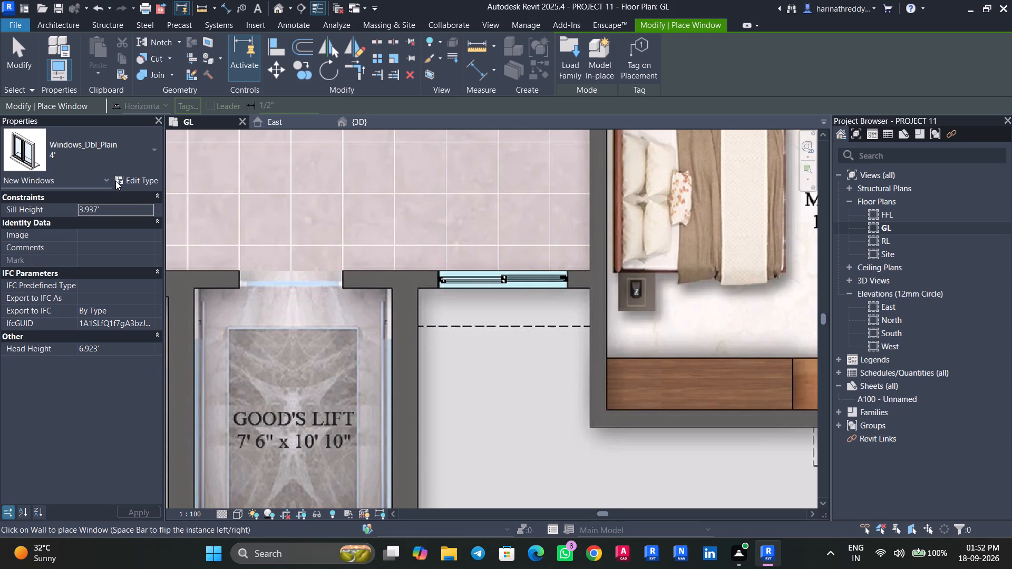
pyautogui.click(99, 155)
pyautogui.click(65, 216)
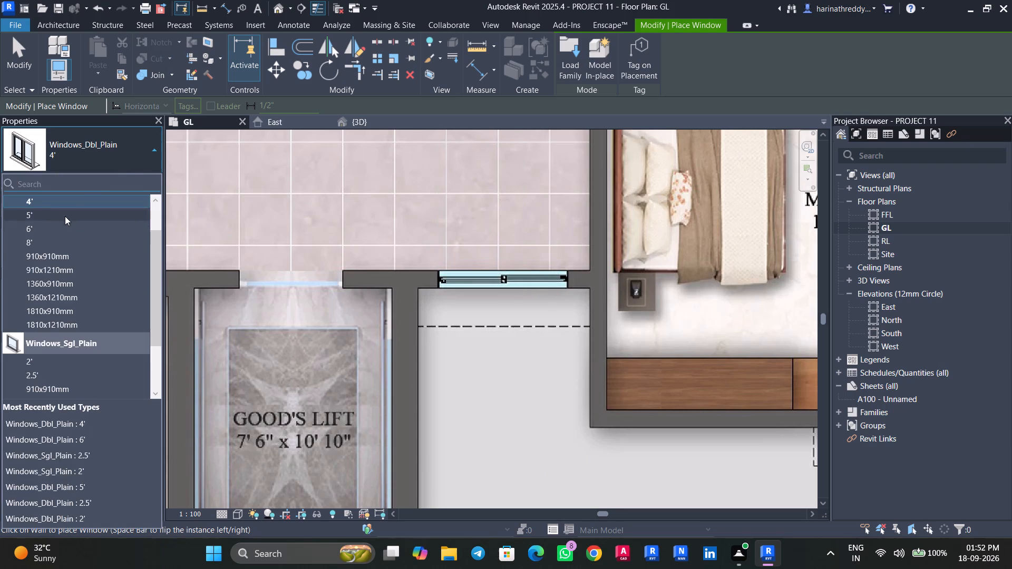
pyautogui.scroll(4, 499, 293)
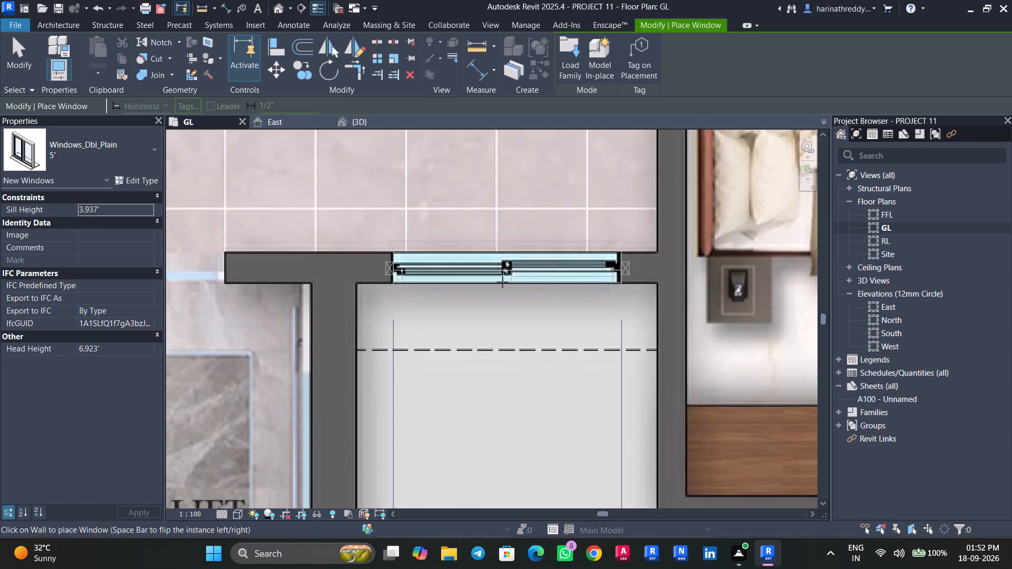
pyautogui.click(503, 283)
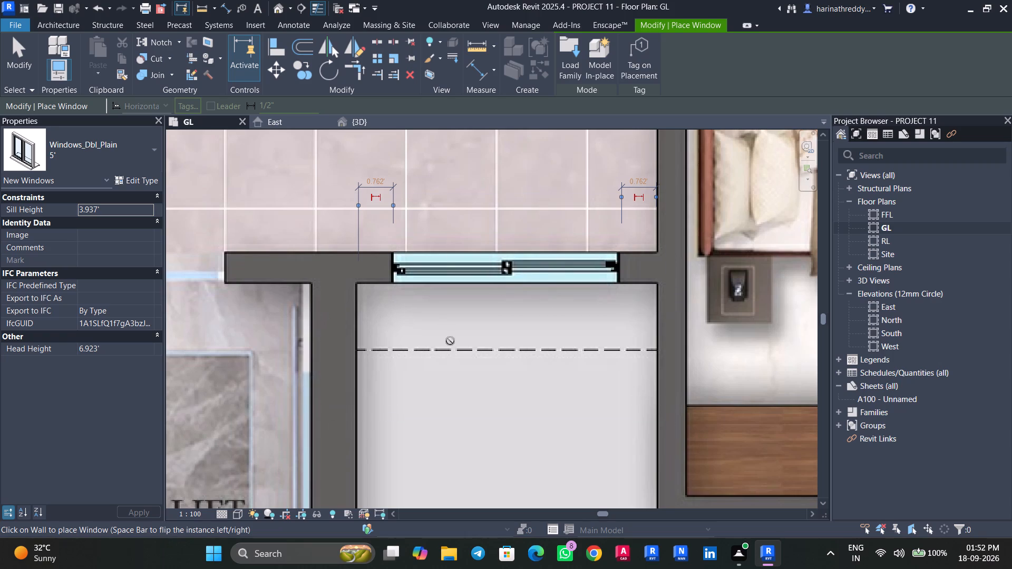
# Place a 5' Windows_Dbl_Plain window in the M.Bed Room's outer wall behind the wardrobe, over the drawn window.
pyautogui.scroll(-9, 451, 342)
pyautogui.scroll(8, 663, 395)
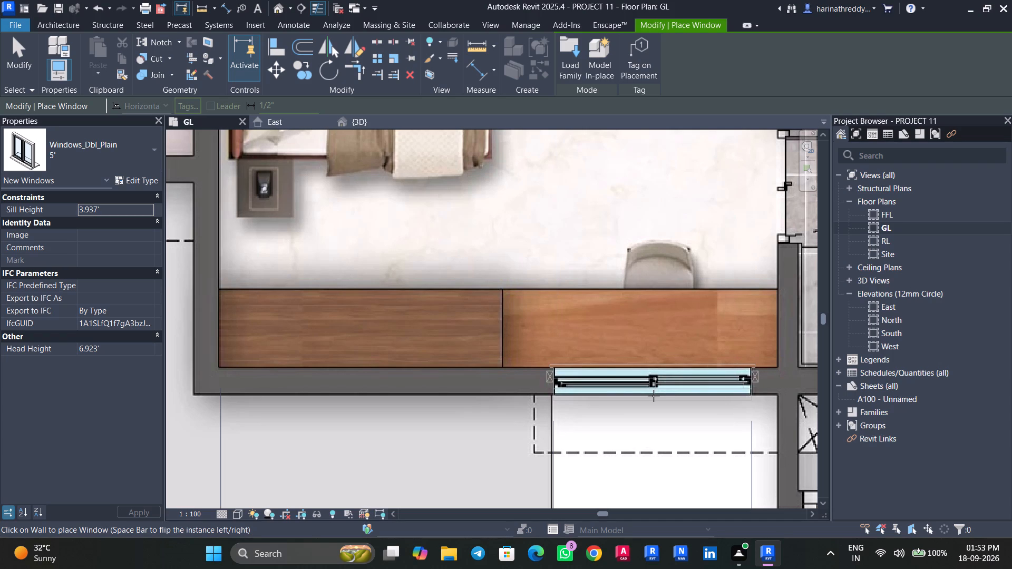
pyautogui.click(654, 396)
# Place a 2.5' Windows_Sgl_Plain window in the wall between the M.Toilet and its shaft, over the drawn window.
pyautogui.moveTo(668, 416); pyautogui.dragTo(255, 378, button='middle')
pyautogui.click(102, 160)
pyautogui.scroll(4, 95, 318)
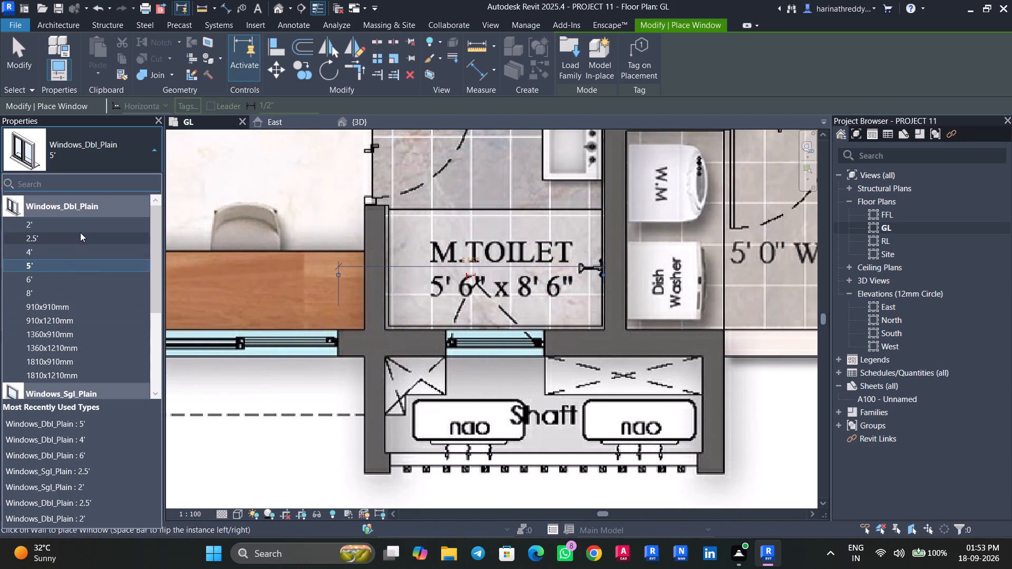
pyautogui.scroll(-2, 76, 380)
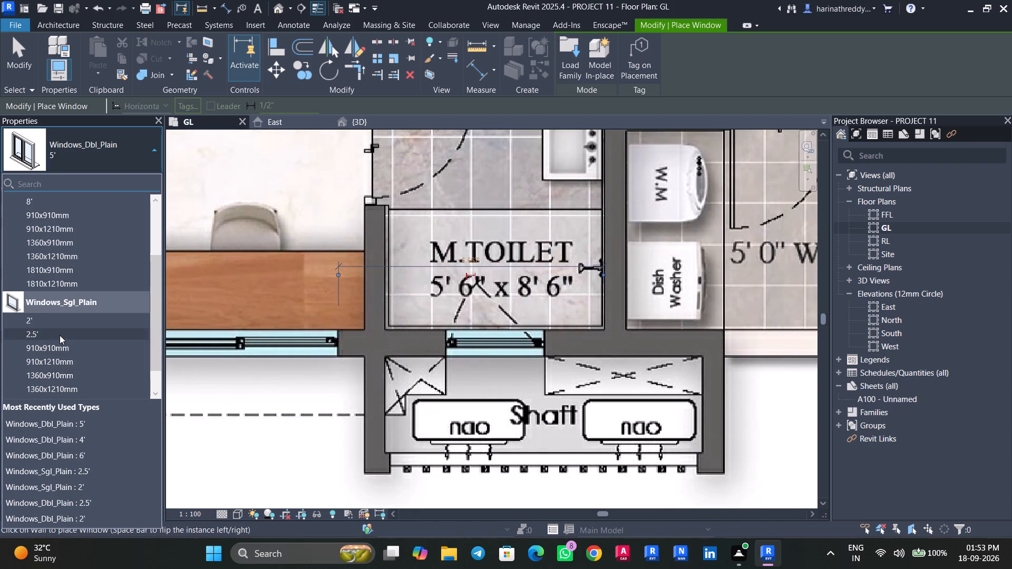
pyautogui.click(60, 335)
pyautogui.scroll(4, 497, 360)
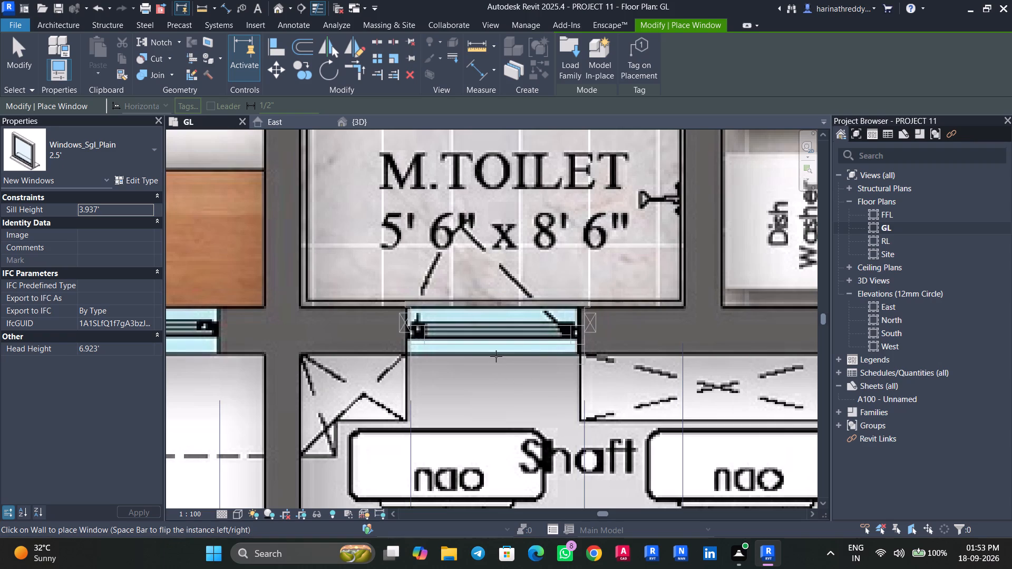
pyautogui.click(493, 356)
# Place a 4' Windows_Dbl_Plain window in the wall between the Kitchen and the 5' wide utility, over the drawn window.
pyautogui.scroll(-6, 493, 356)
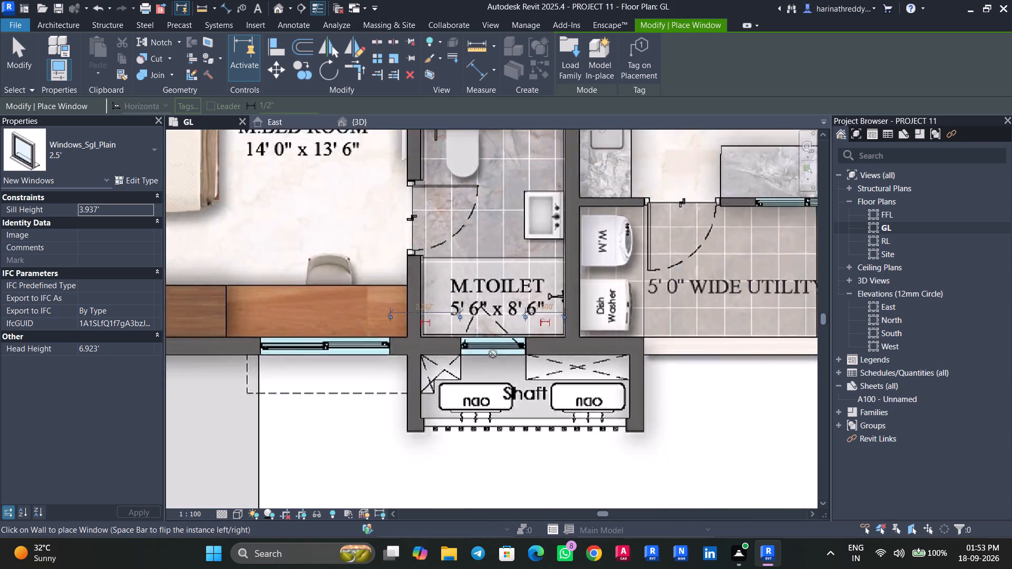
pyautogui.scroll(-6, 493, 354)
pyautogui.moveTo(641, 290); pyautogui.dragTo(555, 398, button='middle')
pyautogui.scroll(1, 562, 389)
pyautogui.scroll(-1, 562, 389)
pyautogui.scroll(6, 562, 389)
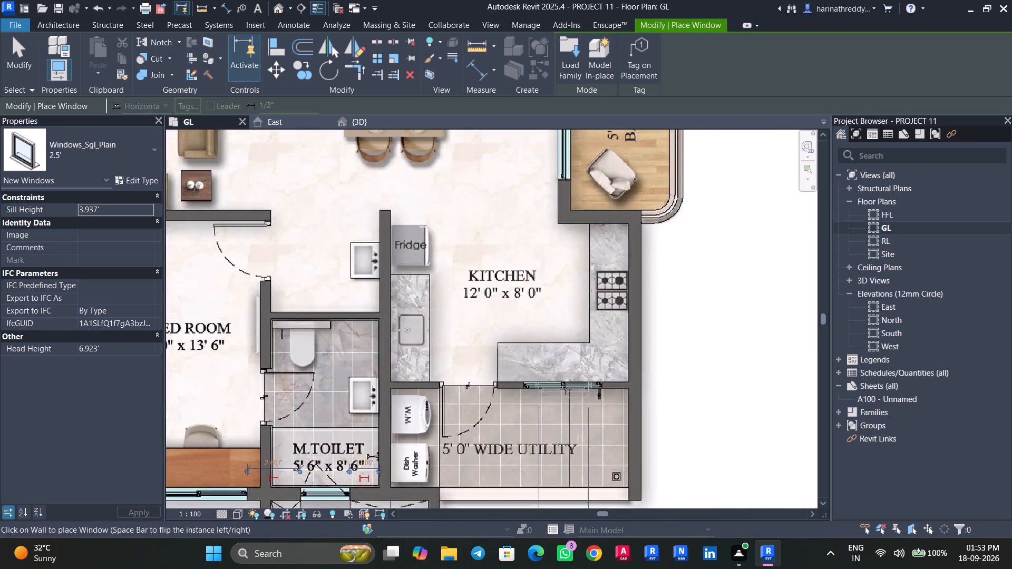
pyautogui.scroll(2, 566, 389)
pyautogui.click(83, 127)
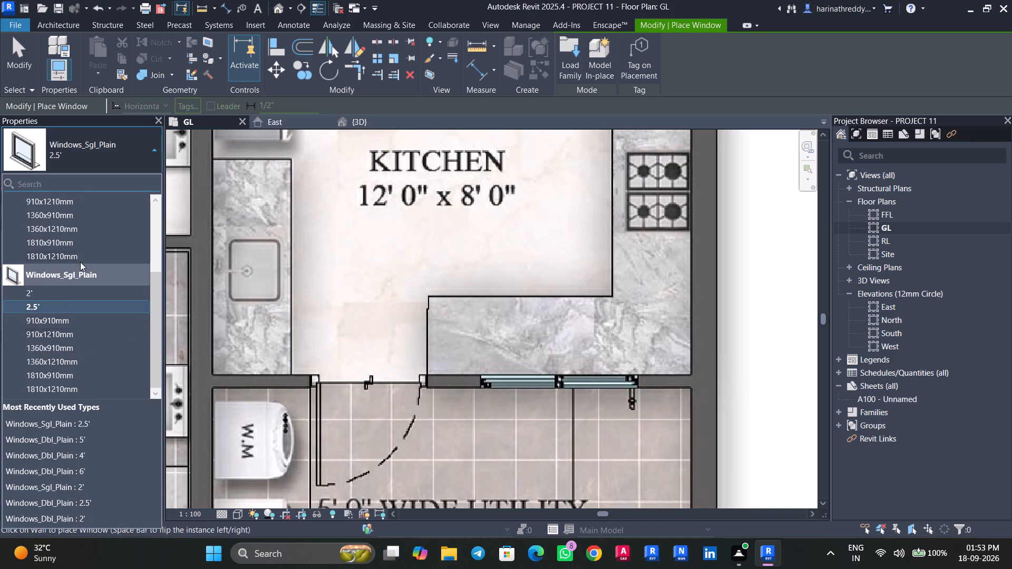
pyautogui.scroll(3, 77, 246)
pyautogui.click(46, 253)
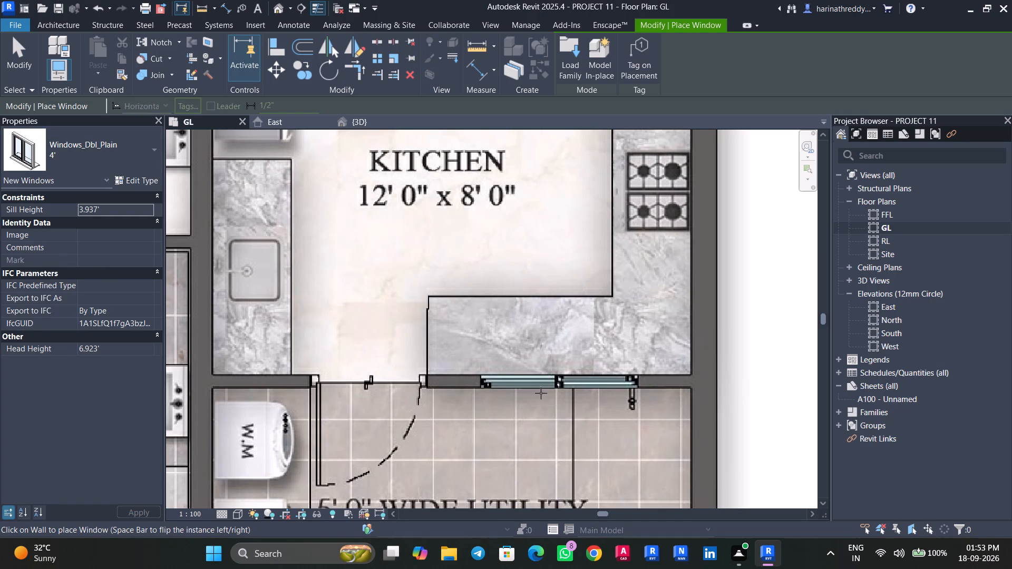
pyautogui.scroll(3, 557, 386)
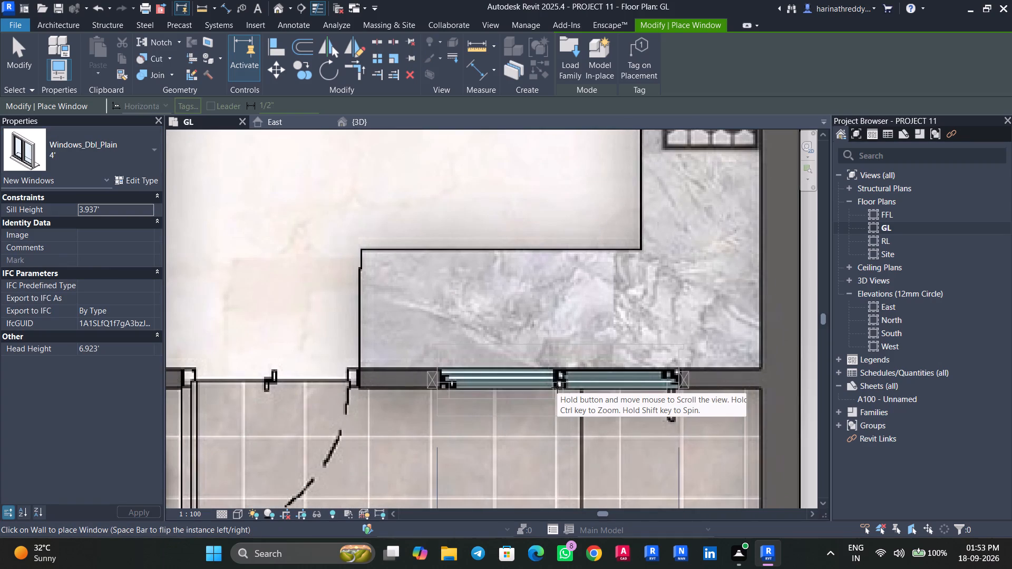
pyautogui.click(557, 387)
# Place an 8' Windows_Dbl_Plain window in the wall between the Dining room and the 5' wide balcony, over the drawn opening.
pyautogui.scroll(-14, 556, 389)
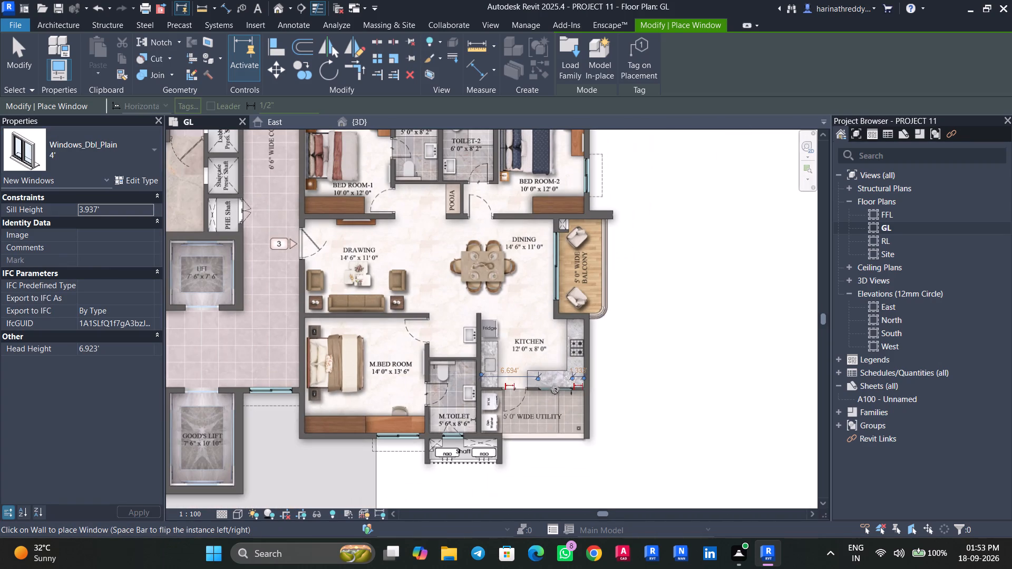
pyautogui.moveTo(555, 390); pyautogui.dragTo(548, 453, button='middle')
pyautogui.scroll(5, 564, 371)
pyautogui.moveTo(561, 350); pyautogui.dragTo(611, 448, button='middle')
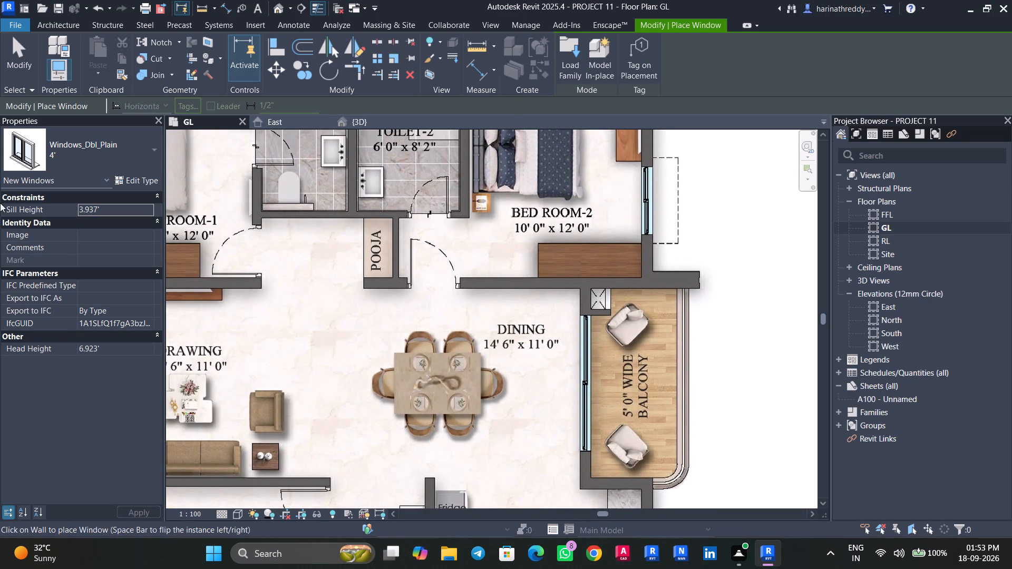
pyautogui.click(34, 165)
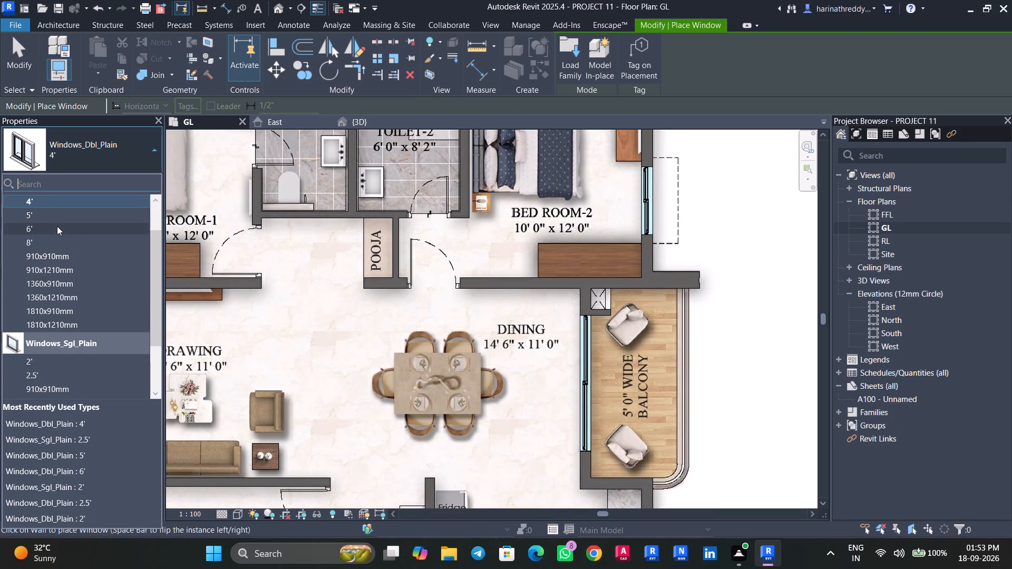
pyautogui.click(57, 226)
pyautogui.scroll(4, 589, 366)
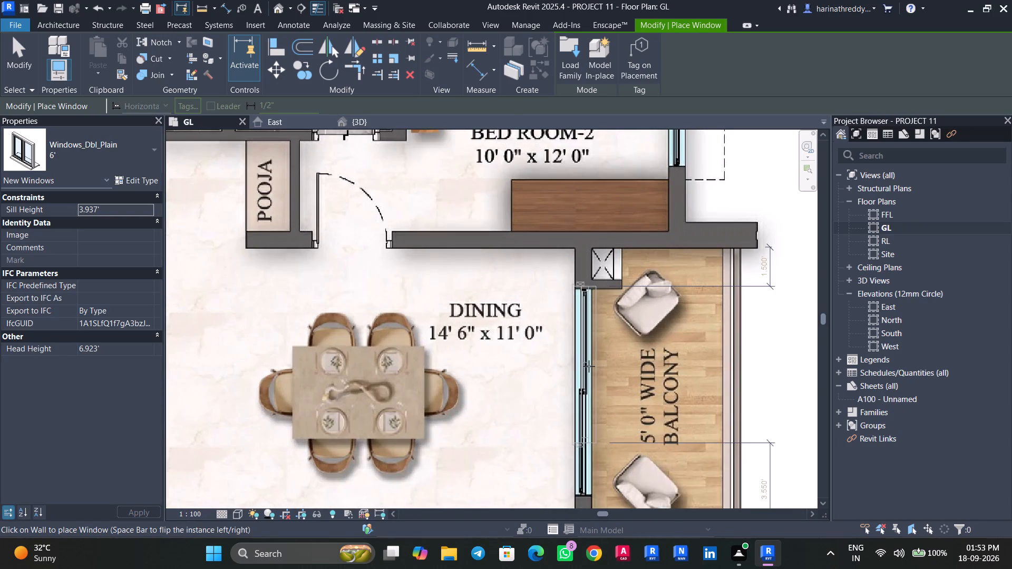
pyautogui.moveTo(589, 366); pyautogui.dragTo(585, 286, button='middle')
pyautogui.click(55, 142)
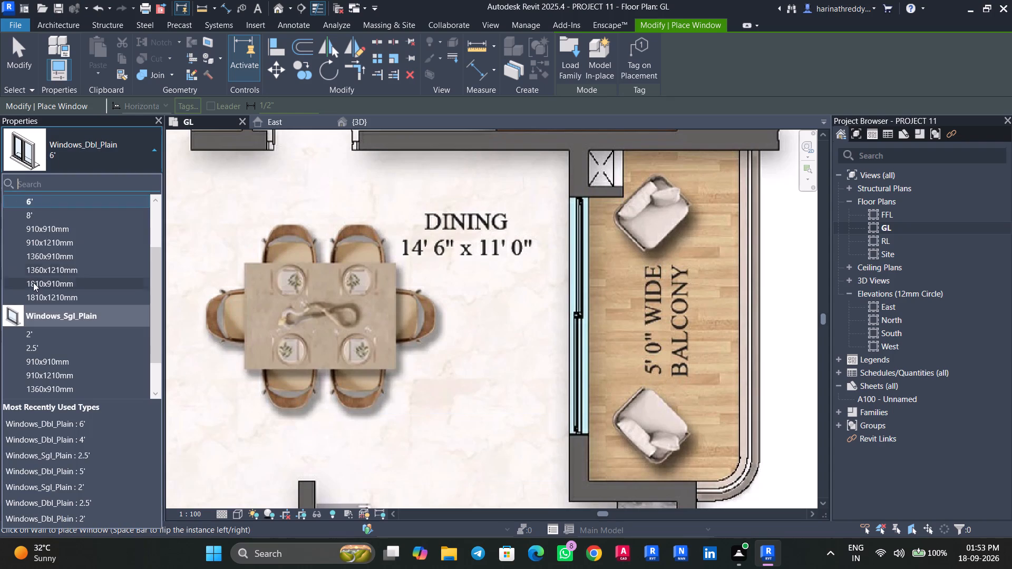
pyautogui.click(47, 212)
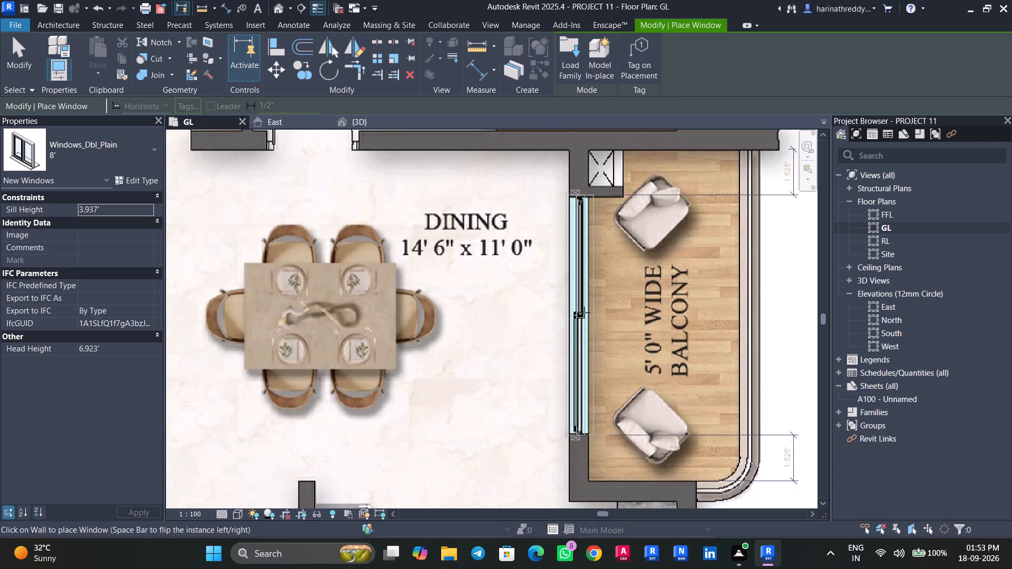
pyautogui.click(584, 312)
# Place a 4' Windows_Dbl_Plain window in Bed Room-2's outer wall beside the wardrobe, over the drawn window.
pyautogui.moveTo(600, 306); pyautogui.dragTo(581, 456, button='middle')
pyautogui.scroll(-4, 591, 420)
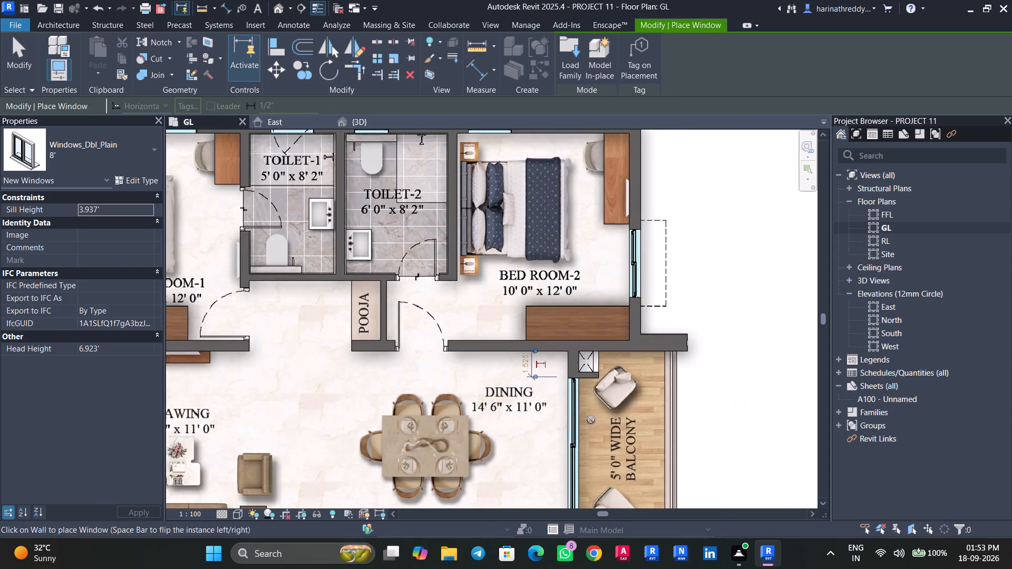
pyautogui.click(114, 154)
pyautogui.scroll(3, 82, 235)
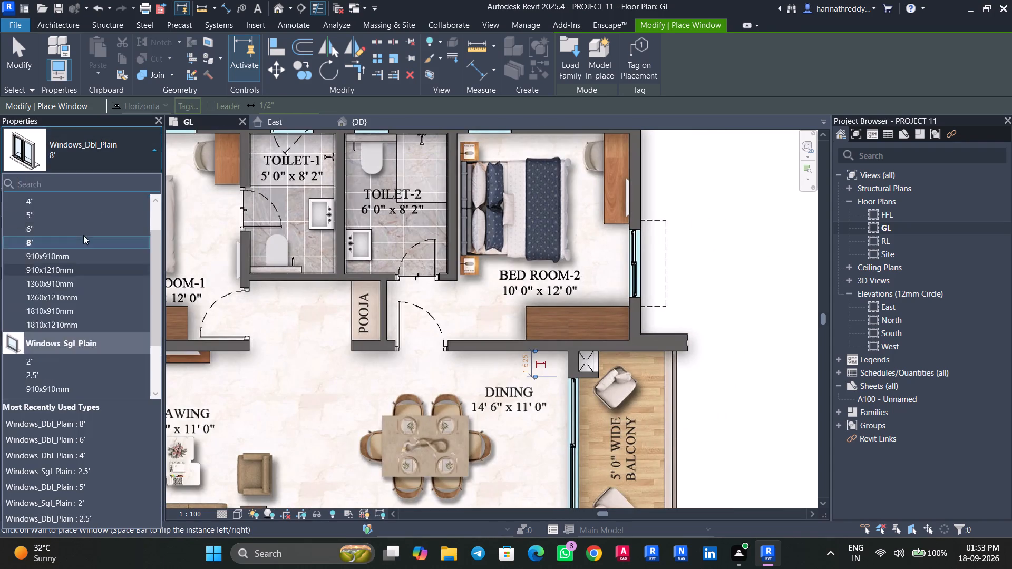
pyautogui.click(59, 264)
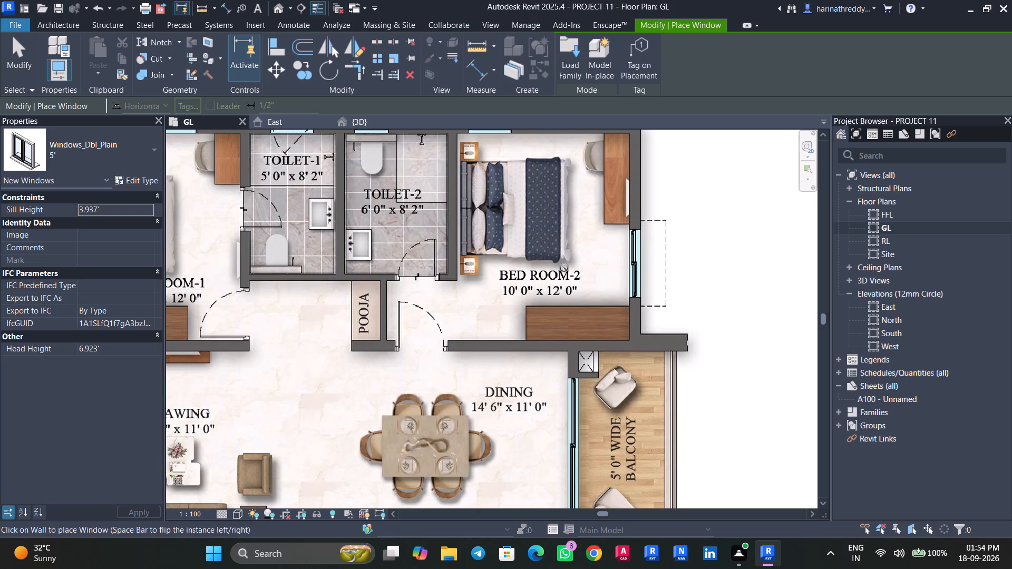
pyautogui.scroll(6, 644, 272)
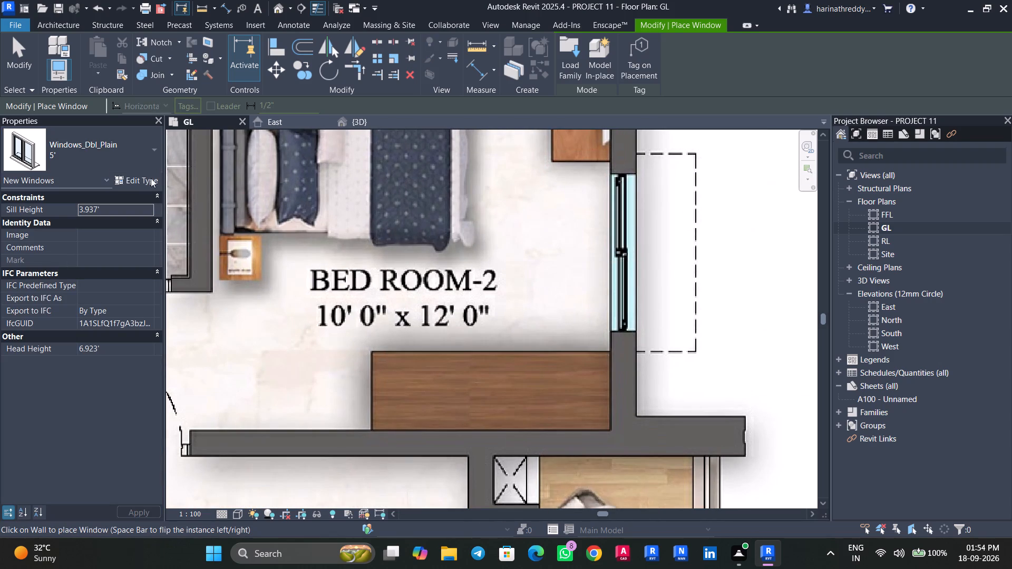
pyautogui.click(108, 162)
pyautogui.scroll(4, 77, 236)
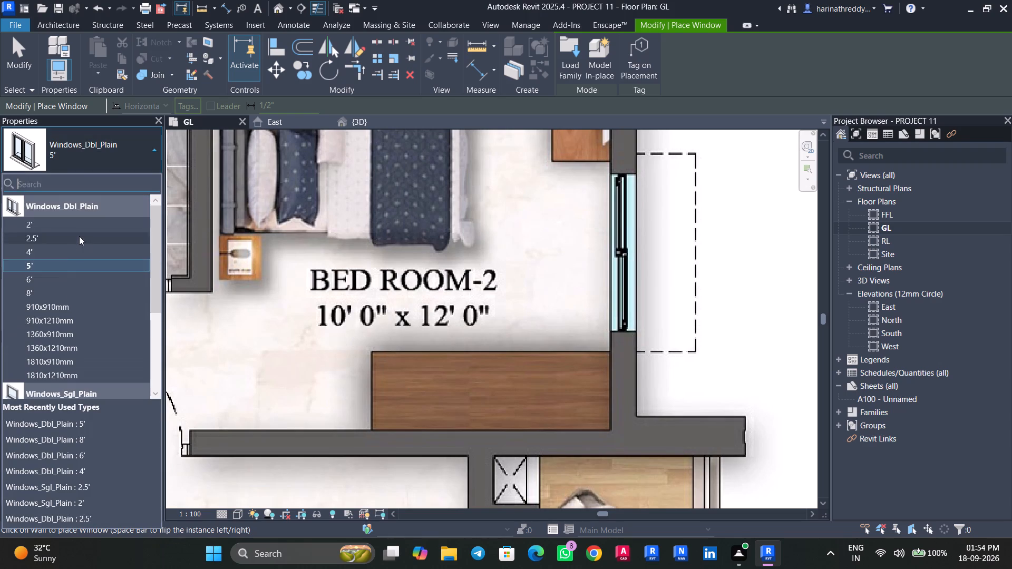
pyautogui.click(61, 241)
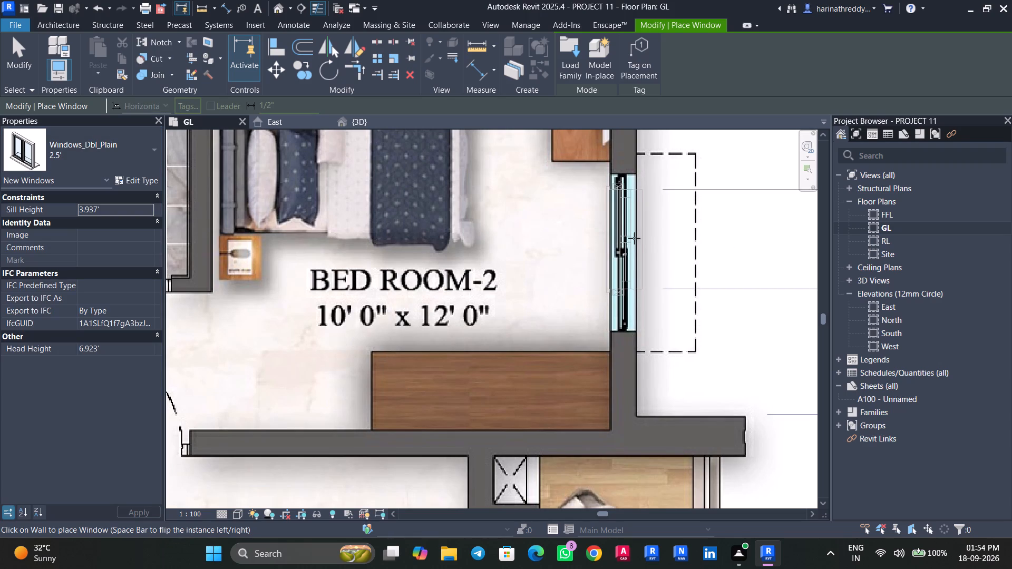
pyautogui.click(130, 148)
pyautogui.click(85, 215)
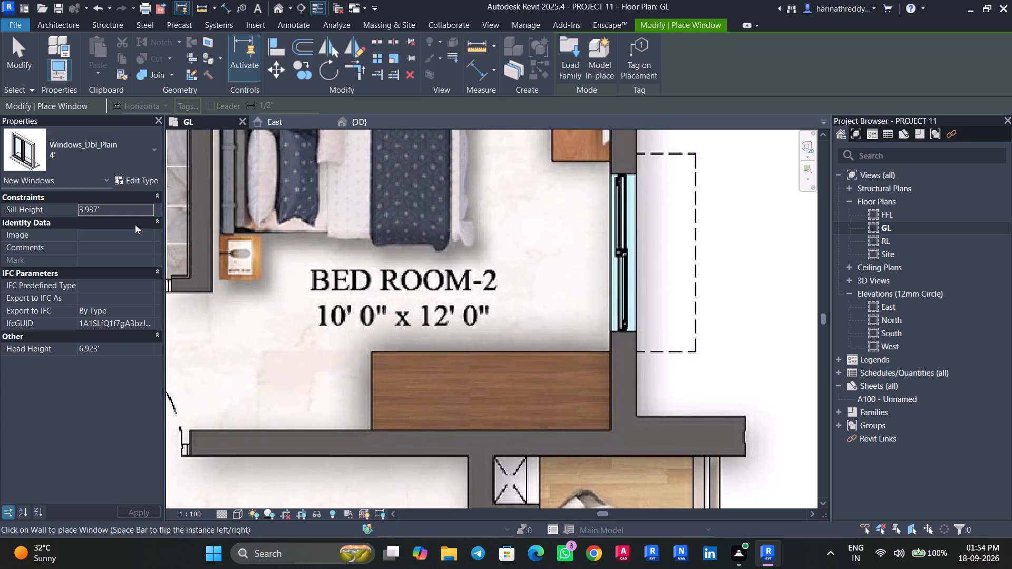
pyautogui.click(635, 253)
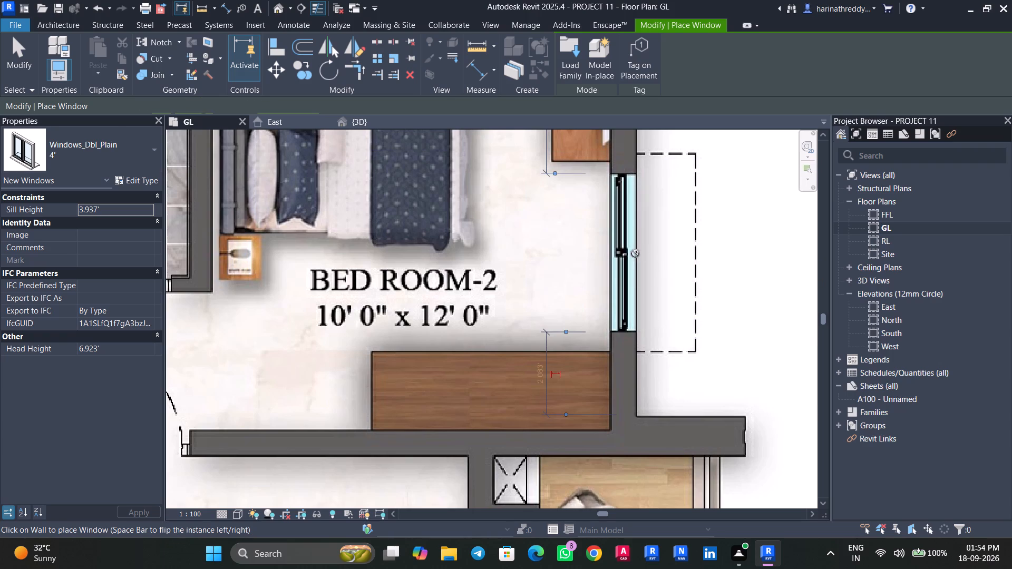
# Place a 2.5' Windows_Dbl_Plain window in Bed Room-2's wall near the shaft corner, over the drawn window behind the bedside table.
pyautogui.moveTo(648, 255); pyautogui.dragTo(650, 429, button='middle')
pyautogui.scroll(-9, 655, 427)
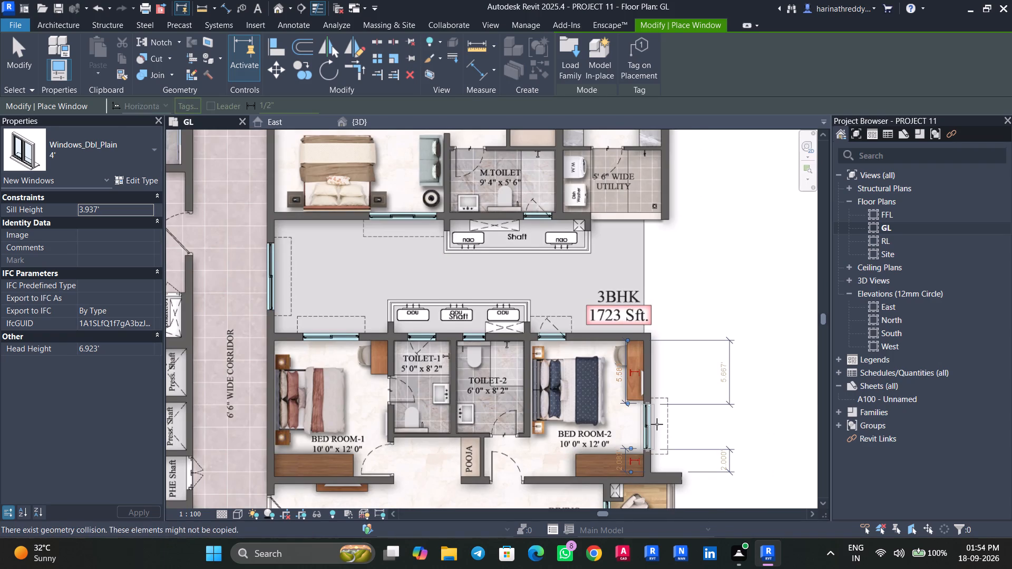
pyautogui.moveTo(657, 424); pyautogui.dragTo(699, 280, button='middle')
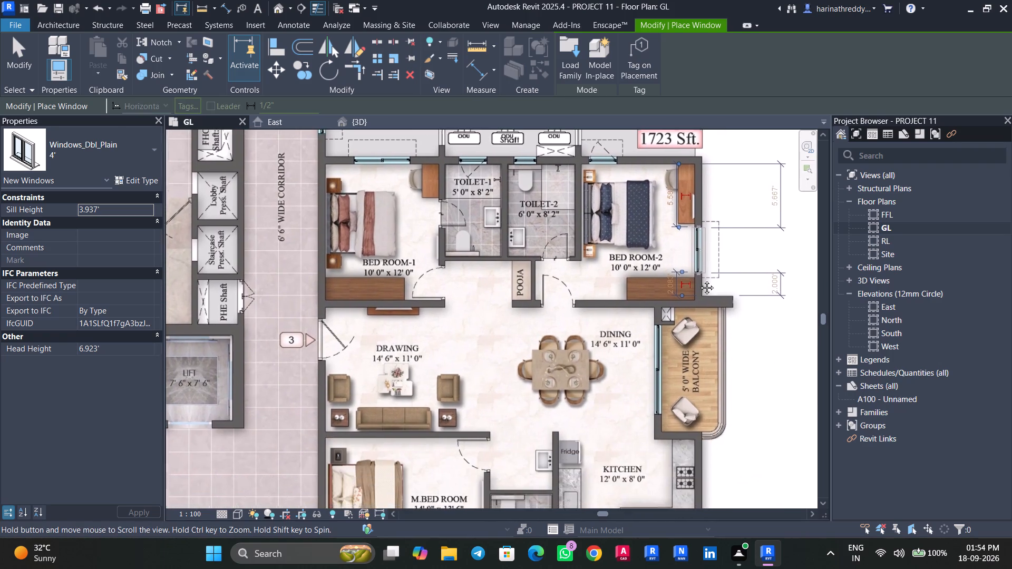
pyautogui.moveTo(699, 280); pyautogui.dragTo(670, 397, button='middle')
pyautogui.scroll(6, 583, 327)
pyautogui.scroll(-1, 577, 317)
pyautogui.scroll(1, 577, 317)
pyautogui.click(5, 140)
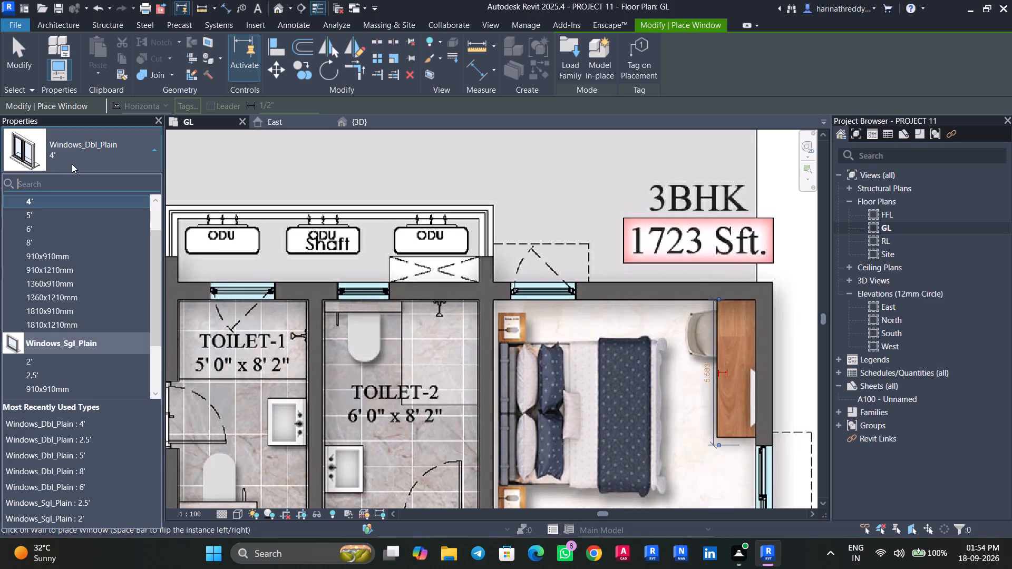
pyautogui.scroll(3, 60, 220)
pyautogui.click(52, 240)
pyautogui.scroll(8, 590, 299)
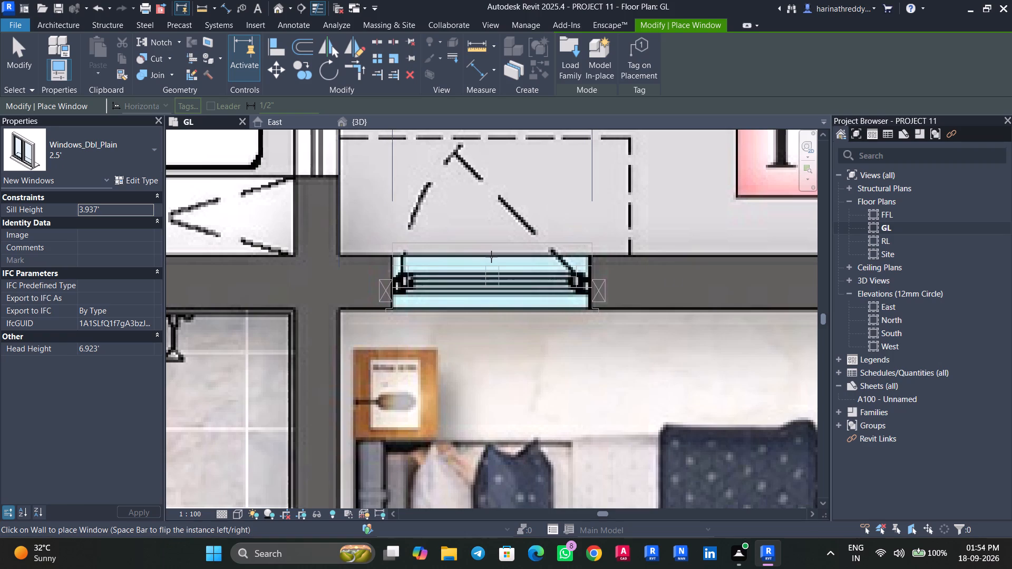
pyautogui.click(491, 257)
# Place a 2' Windows_Sgl_Plain window in the wall between Toilet-2 and the ODU shaft, over the drawn window.
pyautogui.scroll(-4, 491, 257)
pyautogui.moveTo(502, 258); pyautogui.dragTo(783, 320, button='middle')
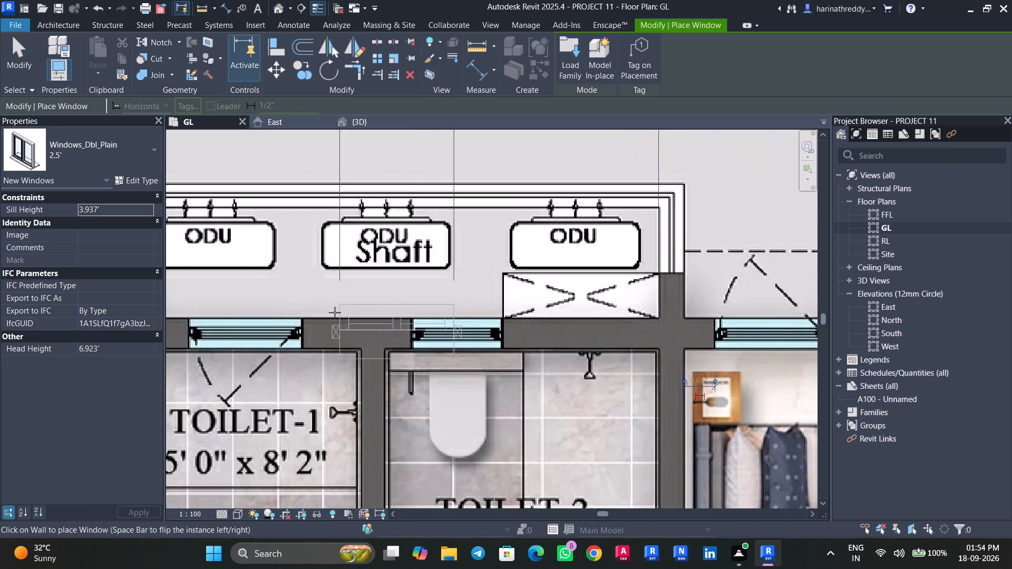
pyautogui.click(55, 156)
pyautogui.scroll(4, 75, 243)
pyautogui.click(69, 241)
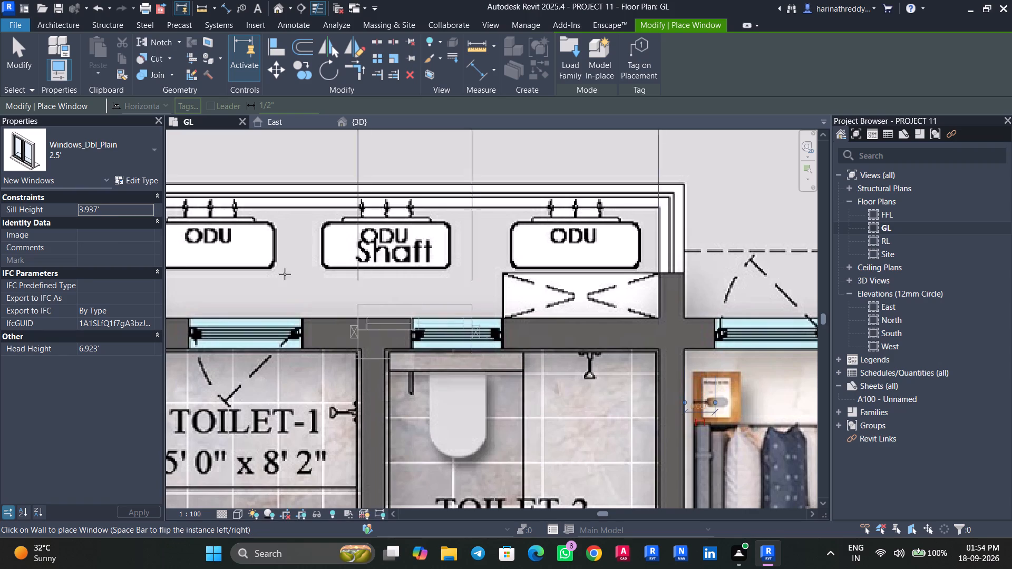
pyautogui.click(102, 154)
pyautogui.click(61, 387)
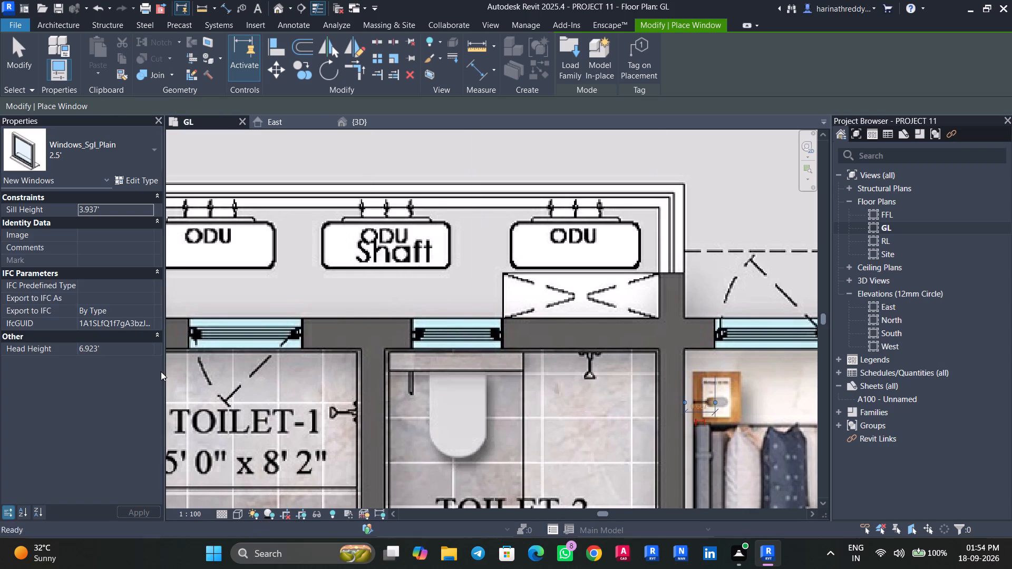
pyautogui.scroll(4, 446, 343)
pyautogui.click(84, 153)
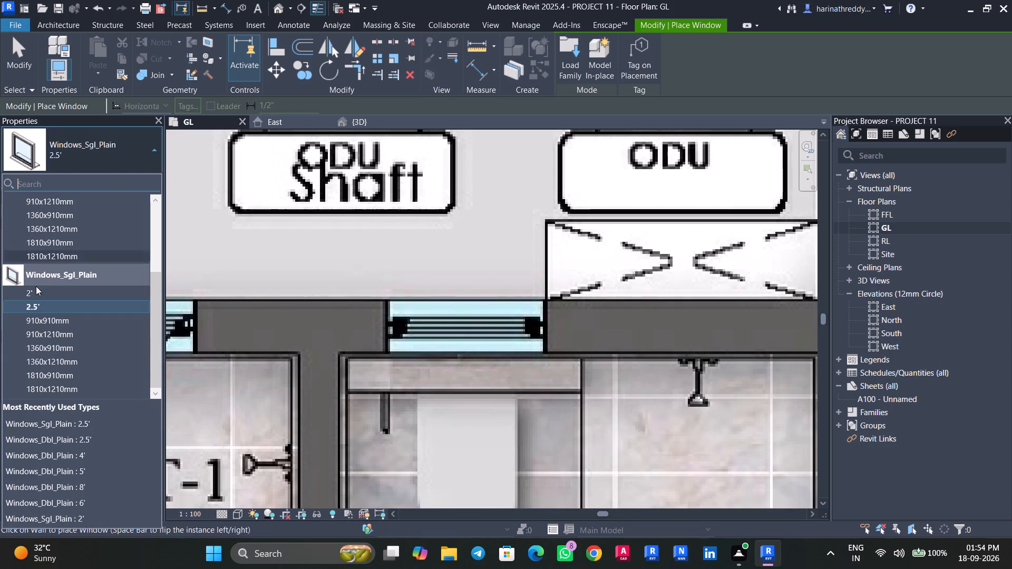
pyautogui.click(36, 295)
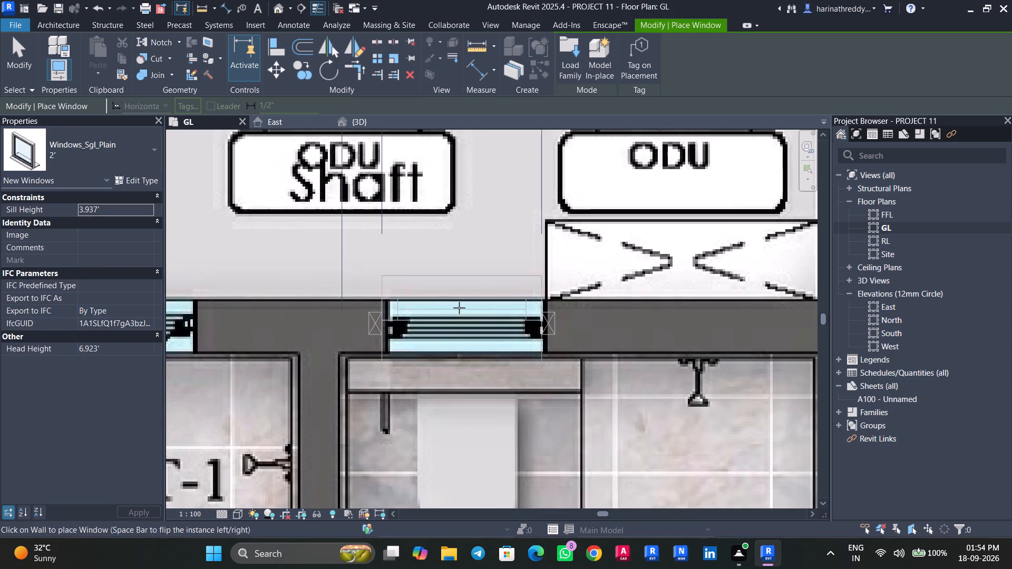
pyautogui.click(460, 308)
# Place a 2.5' Windows_Sgl_Plain window in the wall between Toilet-1 and the ODU shaft, over the drawn window.
pyautogui.moveTo(466, 308); pyautogui.dragTo(753, 312, button='middle')
pyautogui.click(77, 135)
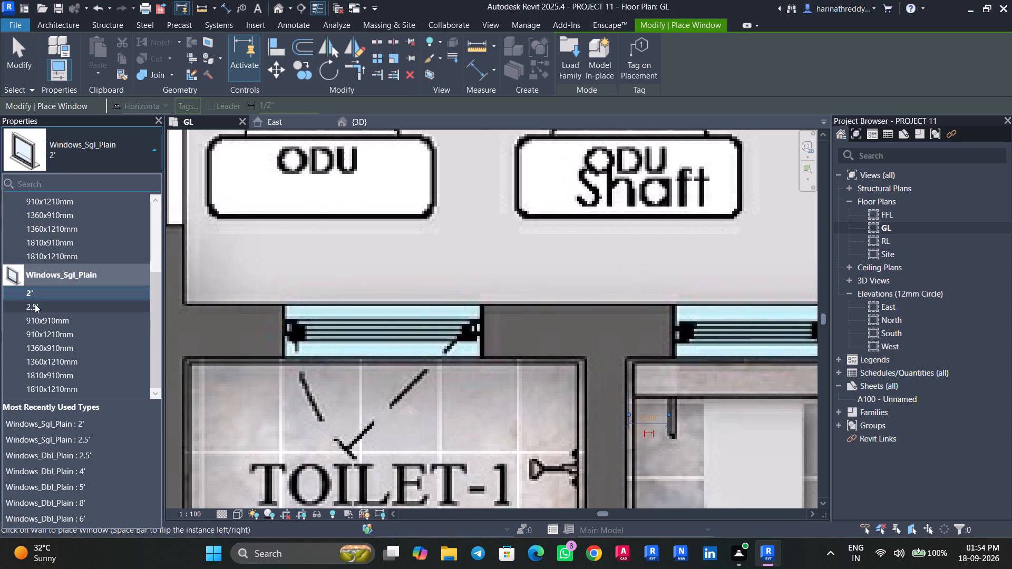
pyautogui.click(38, 310)
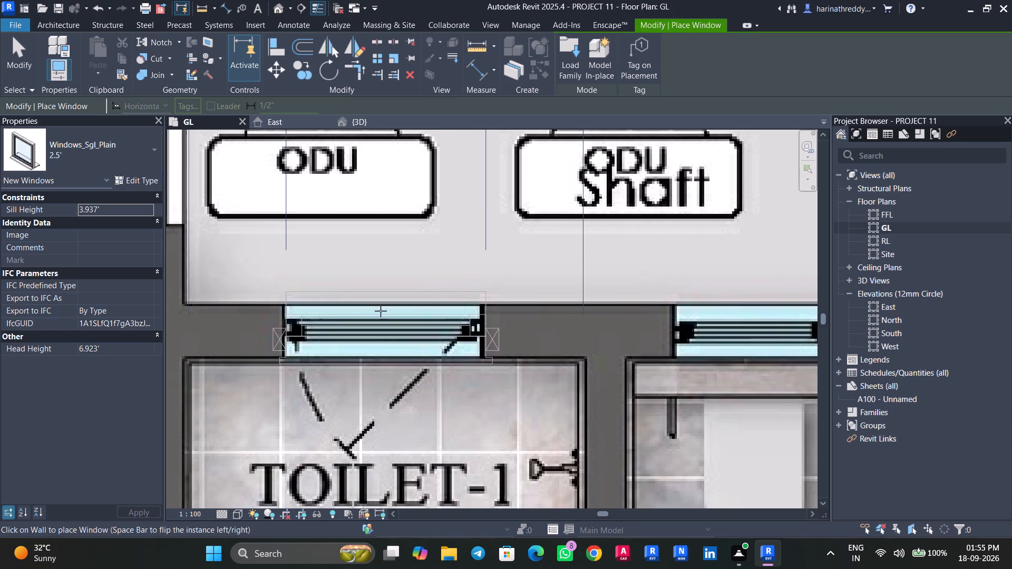
pyautogui.click(379, 311)
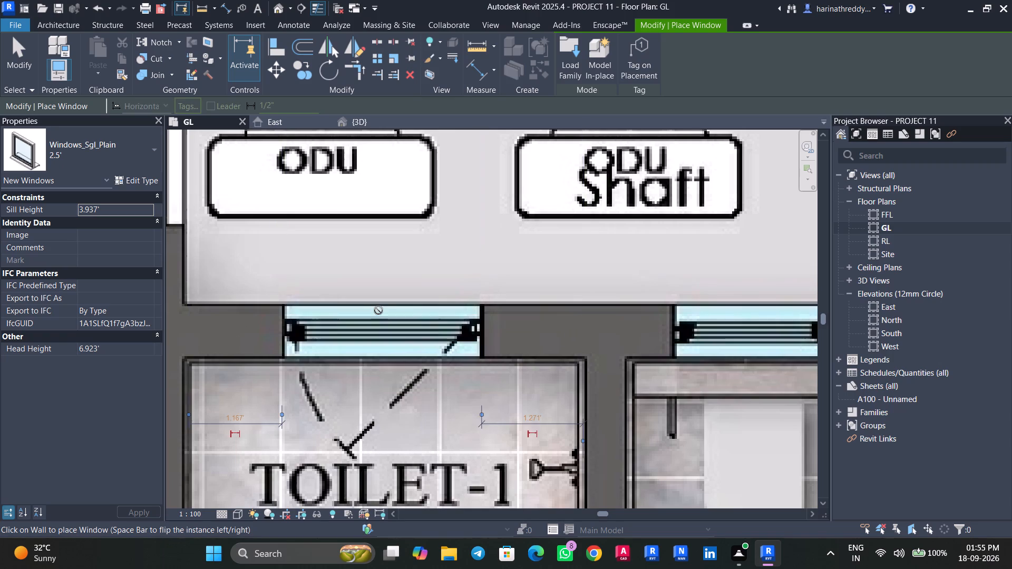
# Place a 5' Windows_Dbl_Plain window in Bed Room-1's wall facing the open area, over the drawn window.
pyautogui.scroll(-10, 381, 312)
pyautogui.moveTo(383, 312); pyautogui.dragTo(410, 312, button='middle')
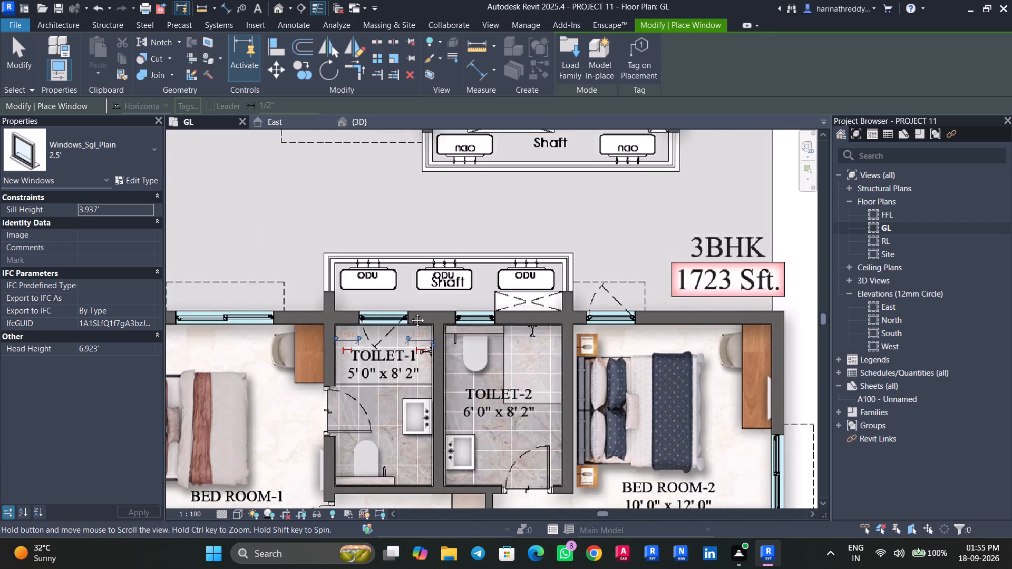
pyautogui.moveTo(410, 312); pyautogui.dragTo(550, 298, button='middle')
pyautogui.click(88, 143)
pyautogui.scroll(4, 50, 325)
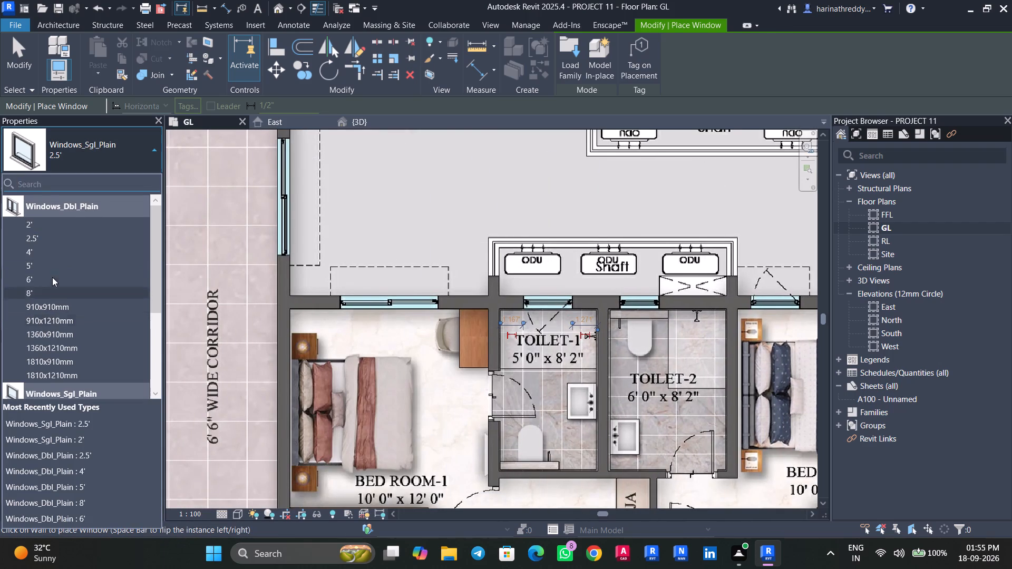
pyautogui.click(50, 266)
pyautogui.scroll(4, 367, 302)
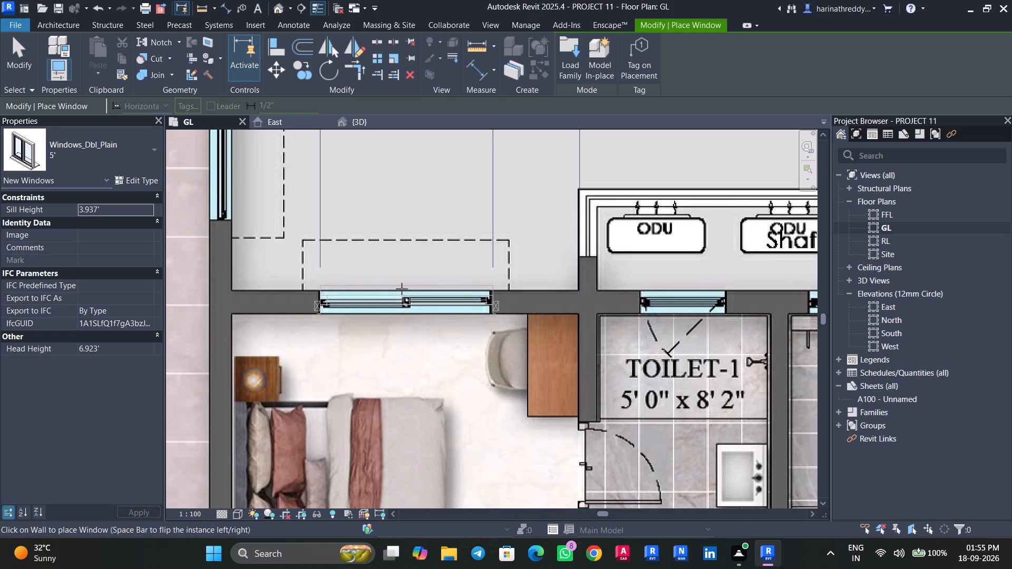
pyautogui.scroll(4, 402, 289)
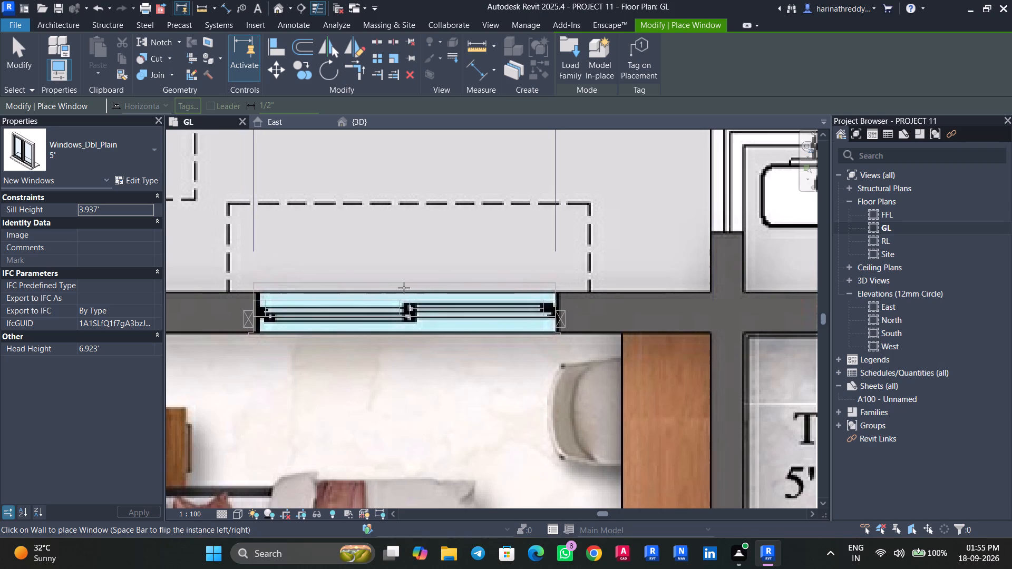
pyautogui.click(405, 288)
# Place a 6' Windows_Dbl_Plain window in the wall between the 6'6" wide corridor and the open area, over the drawn window.
pyautogui.scroll(-5, 405, 288)
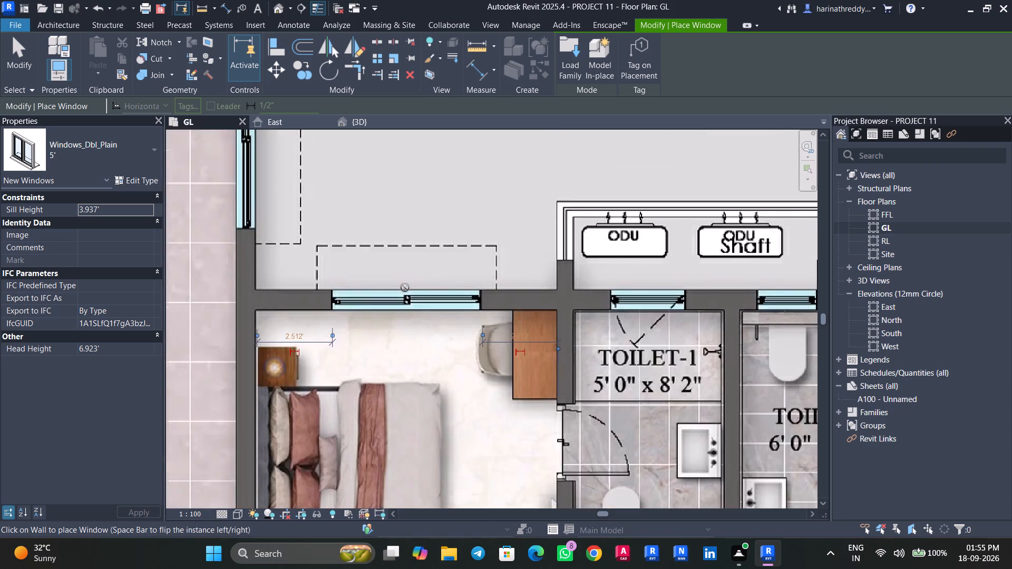
pyautogui.scroll(-8, 405, 288)
pyautogui.scroll(2, 320, 214)
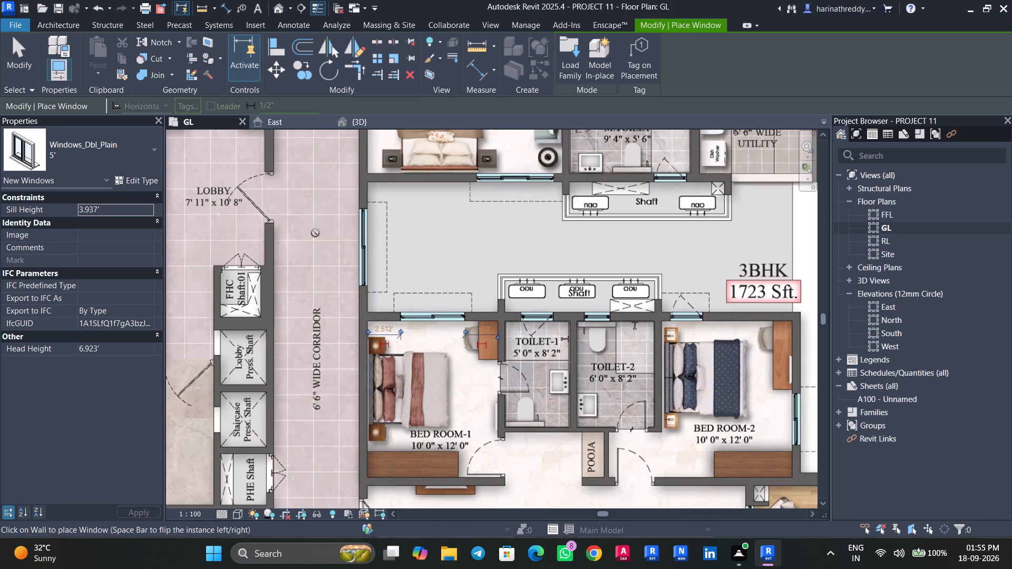
pyautogui.scroll(8, 357, 250)
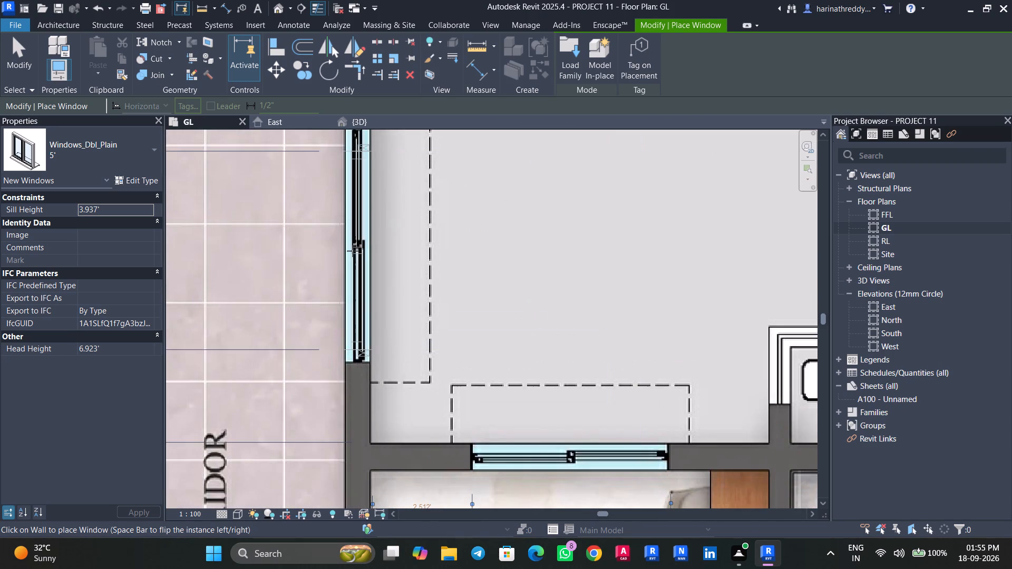
pyautogui.moveTo(368, 266); pyautogui.dragTo(359, 302, button='middle')
pyautogui.click(60, 162)
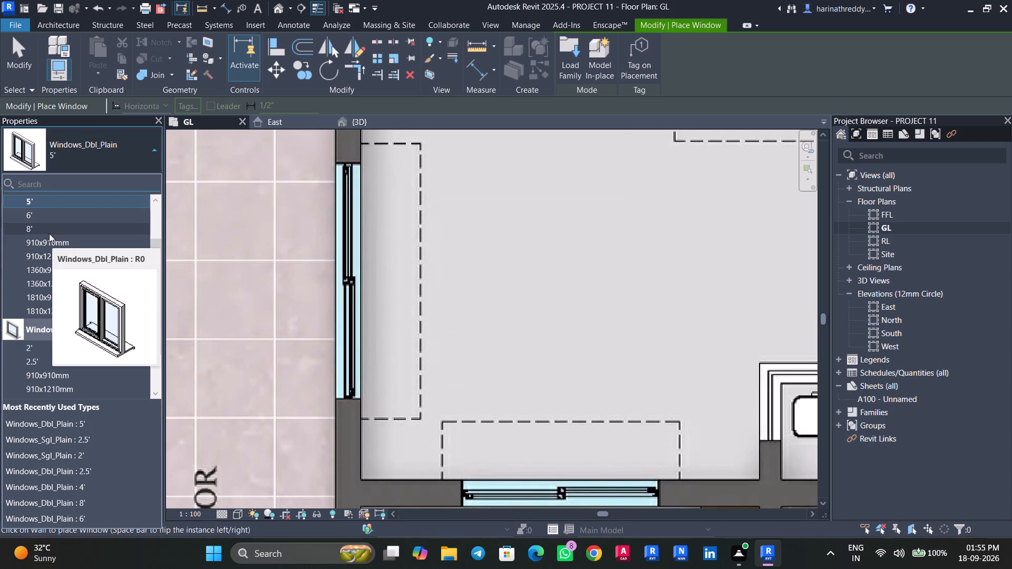
pyautogui.click(48, 232)
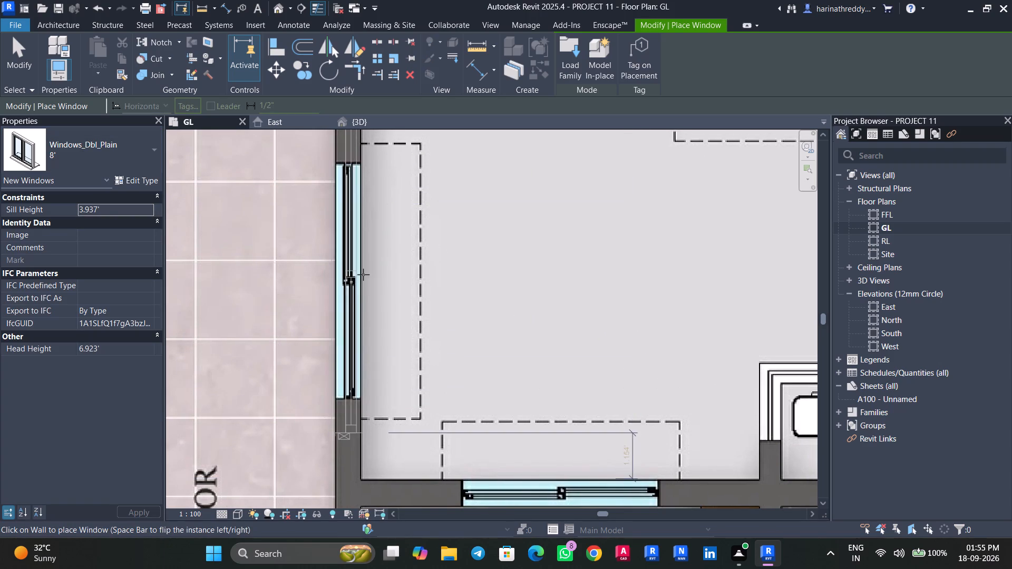
pyautogui.click(70, 152)
pyautogui.scroll(1, 43, 221)
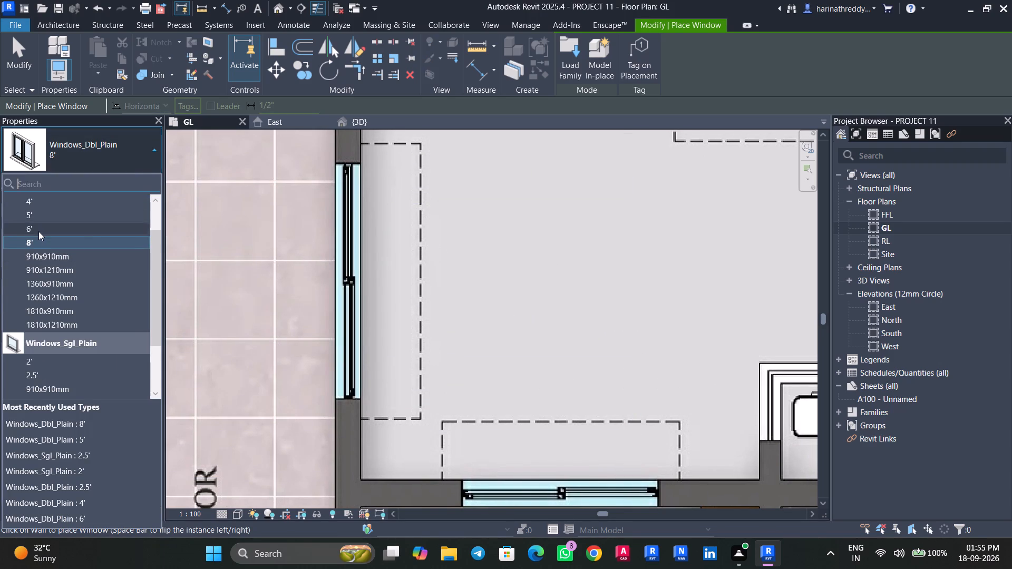
pyautogui.click(38, 231)
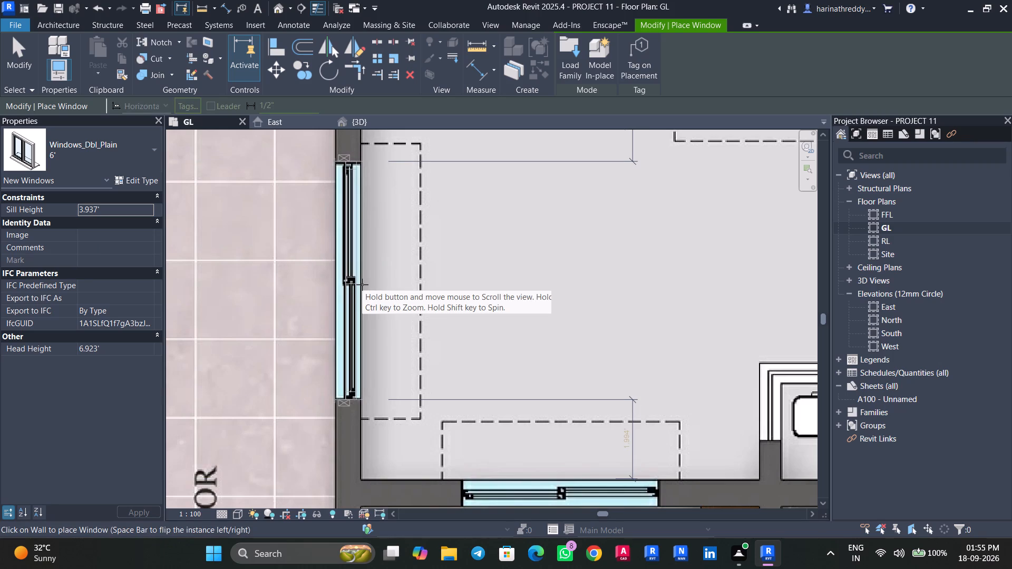
pyautogui.click(362, 284)
# Place a 6' Windows_Dbl_Plain window in the 15'0" x 12'0" M.Bed Room's wall facing the open area, over the drawn window.
pyautogui.scroll(-11, 362, 284)
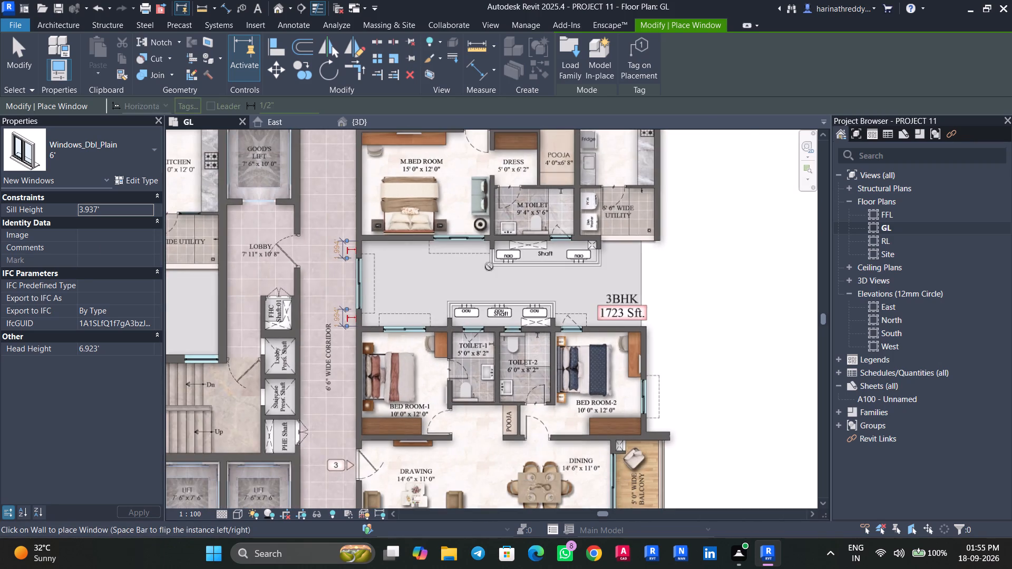
pyautogui.scroll(9, 487, 264)
pyautogui.scroll(1, 436, 208)
pyautogui.moveTo(435, 209); pyautogui.dragTo(403, 344, button='middle')
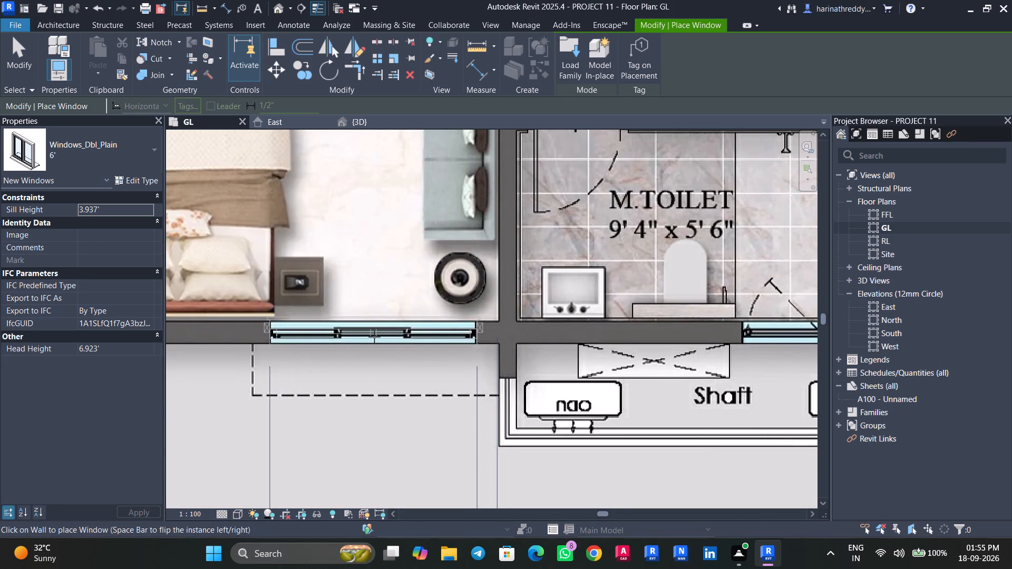
pyautogui.click(374, 337)
# Place a 2.5' Windows_Sgl_Plain window in the wall between M.Toilet and the ODU shaft, over the drawn window.
pyautogui.moveTo(615, 375); pyautogui.dragTo(416, 385, button='middle')
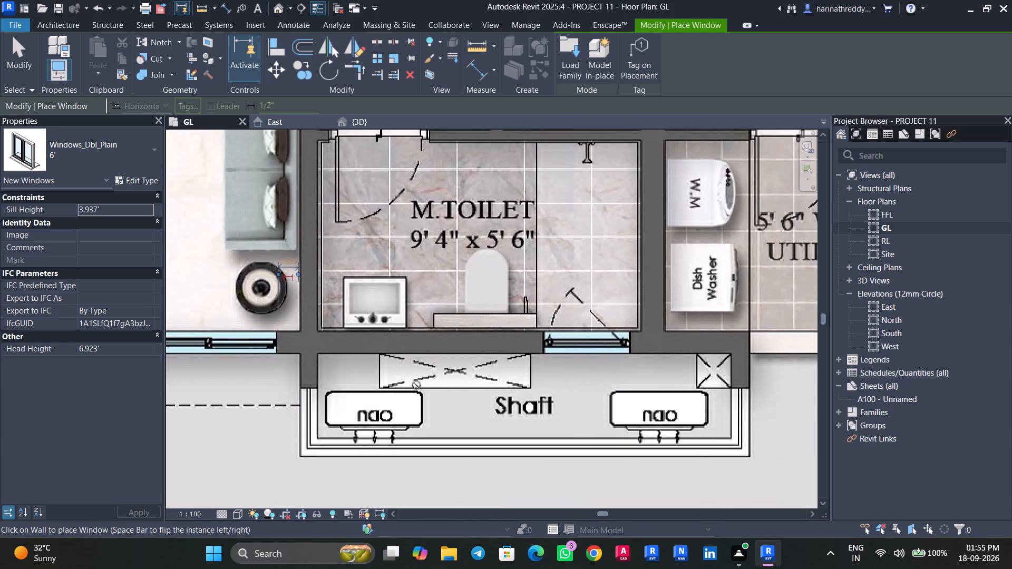
pyautogui.click(27, 152)
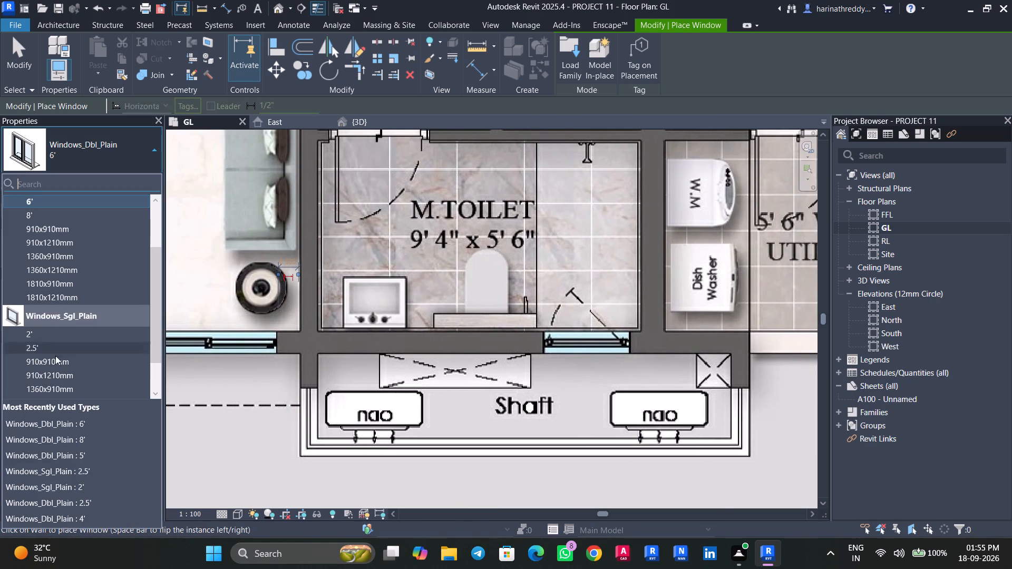
pyautogui.click(48, 346)
pyautogui.scroll(3, 583, 346)
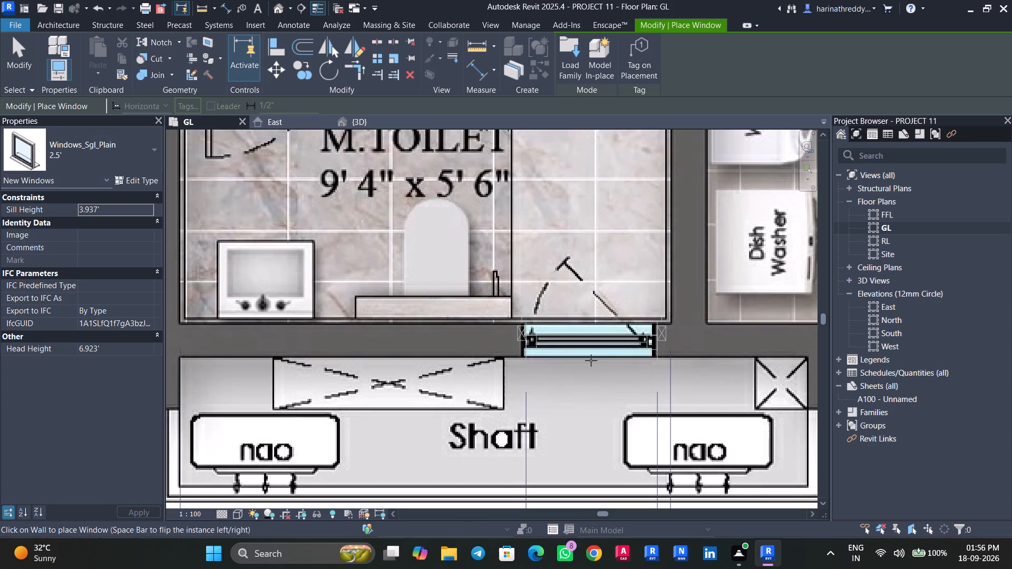
pyautogui.click(588, 360)
# Place a 5' Windows_Dbl_Plain window in the 8'8" x 14'4" Kitchen's outer wall, over the drawn window near the stove.
pyautogui.moveTo(587, 360); pyautogui.dragTo(367, 395, button='middle')
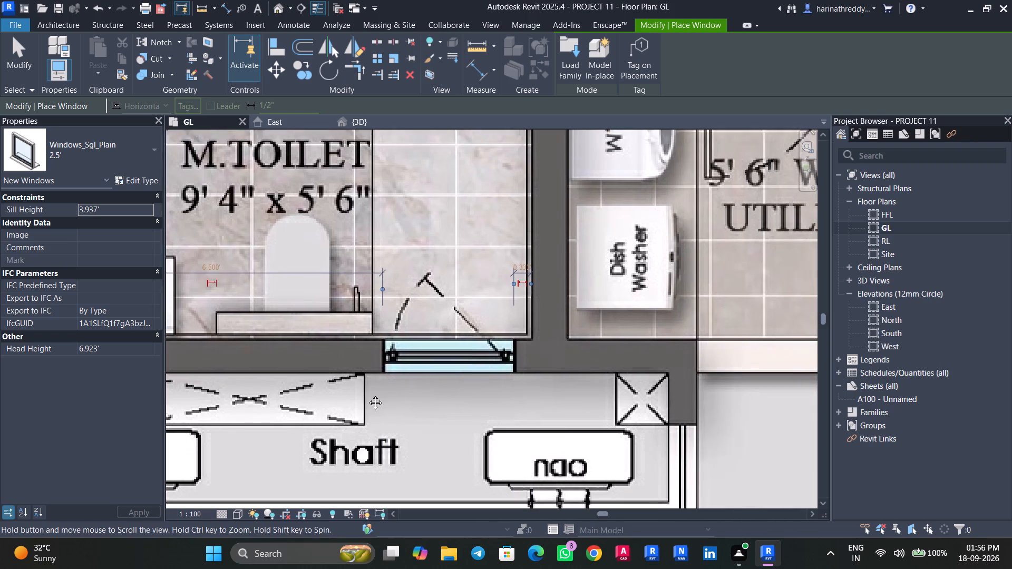
pyautogui.moveTo(367, 395); pyautogui.dragTo(357, 398, button='middle')
pyautogui.scroll(-10, 358, 399)
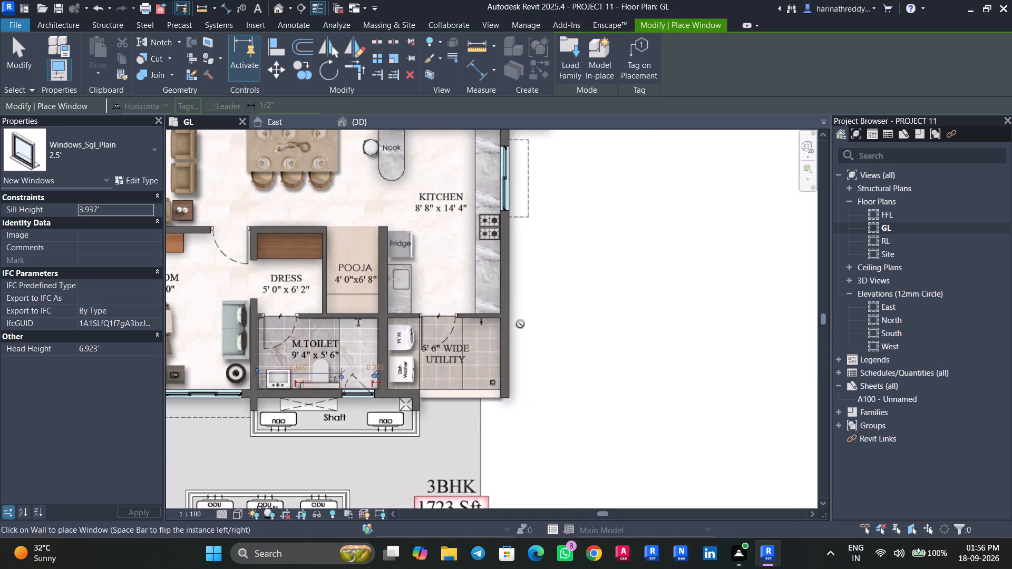
pyautogui.moveTo(523, 333); pyautogui.dragTo(554, 473, button='middle')
pyautogui.scroll(3, 551, 355)
pyautogui.click(111, 149)
pyautogui.scroll(4, 62, 250)
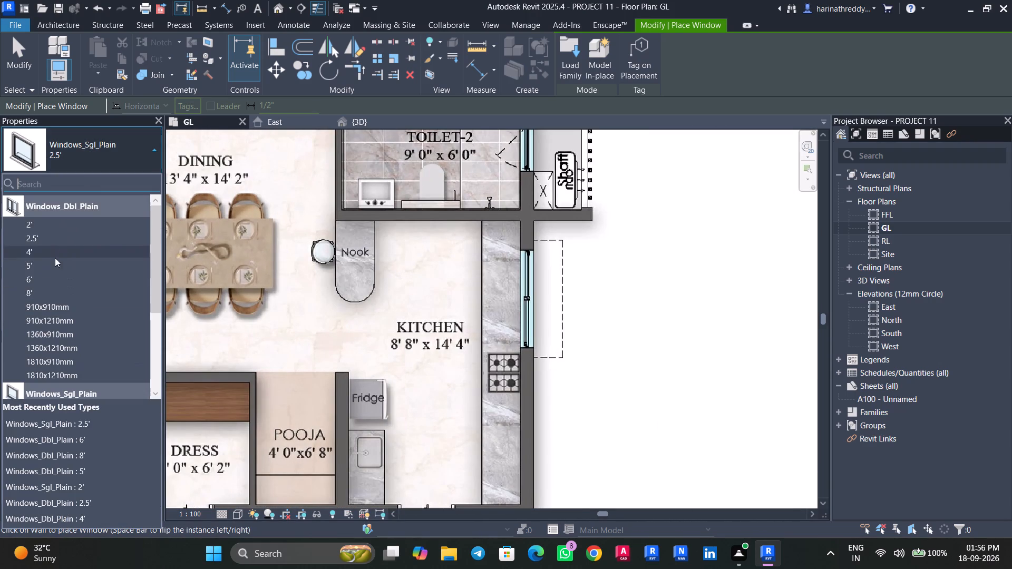
pyautogui.click(48, 263)
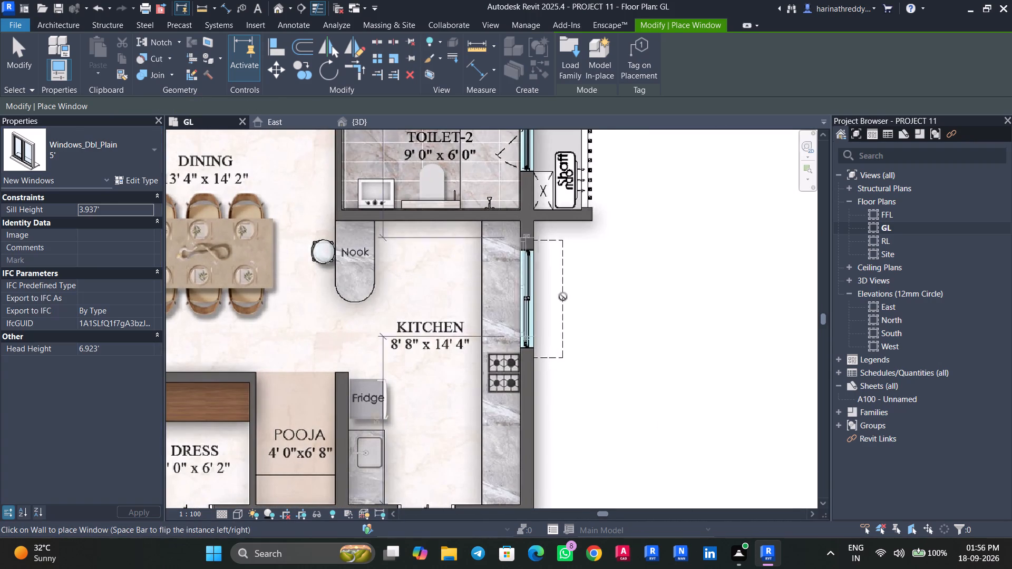
pyautogui.scroll(4, 549, 296)
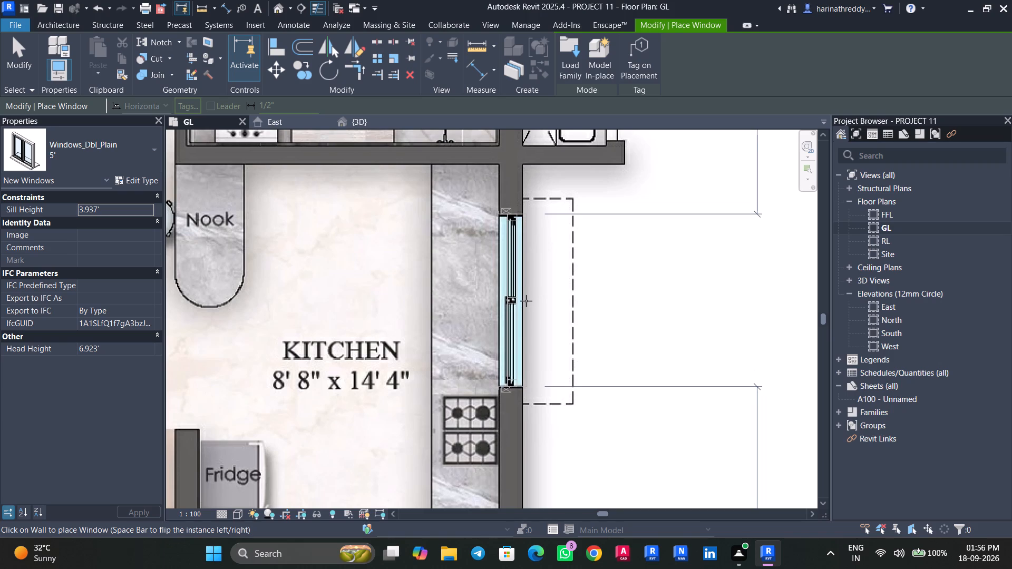
pyautogui.click(527, 300)
# Place a 2.5' Windows_Sgl_Plain window in the wall between the 9'0" x 6'0" Toilet-2 and the shaft, over the drawn window.
pyautogui.moveTo(602, 298); pyautogui.dragTo(520, 481, button='middle')
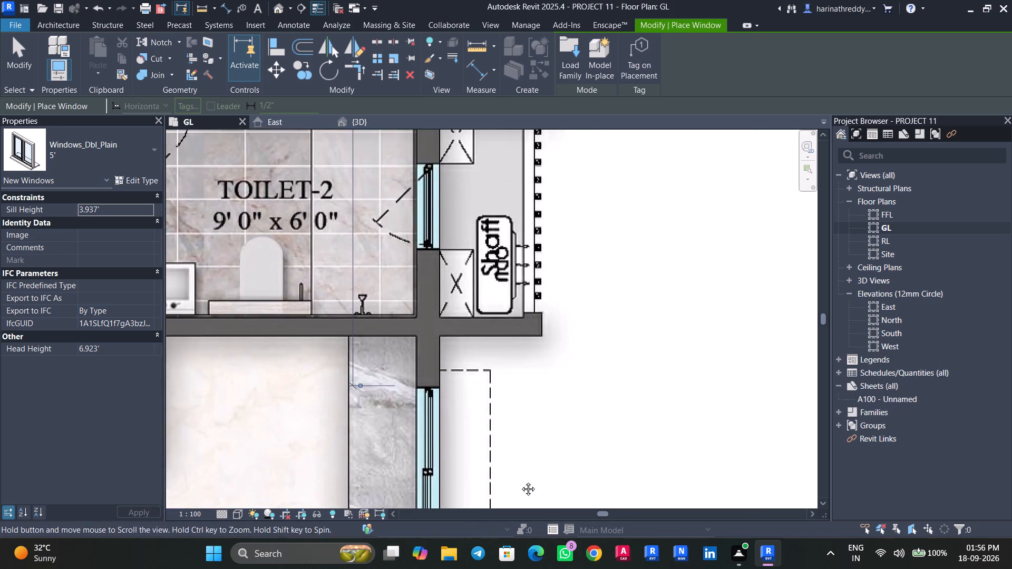
pyautogui.moveTo(520, 481); pyautogui.dragTo(522, 482, button='middle')
pyautogui.scroll(-3, 529, 465)
pyautogui.click(101, 139)
pyautogui.scroll(3, 44, 297)
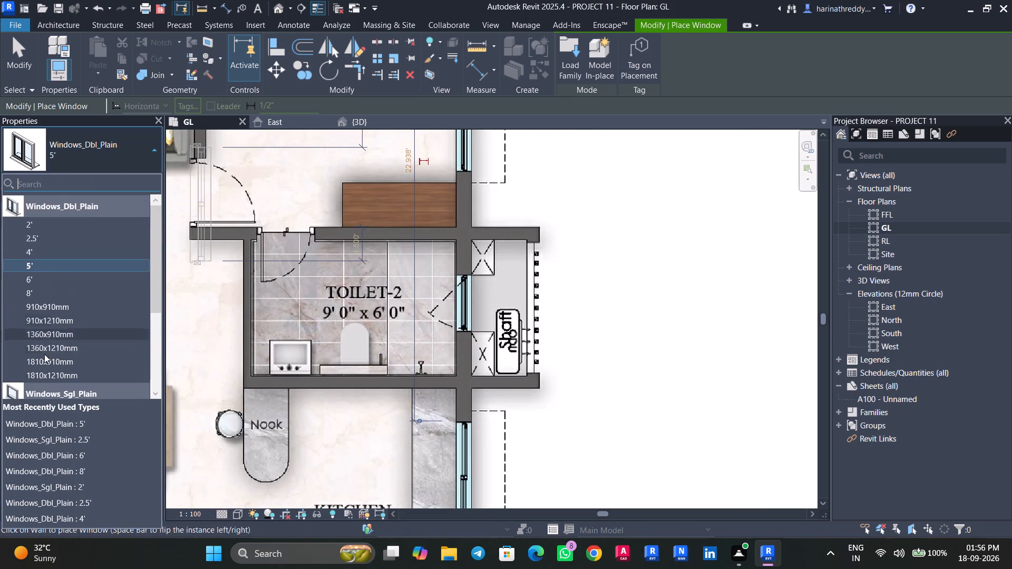
pyautogui.scroll(-2, 46, 364)
pyautogui.click(47, 336)
pyautogui.scroll(8, 484, 336)
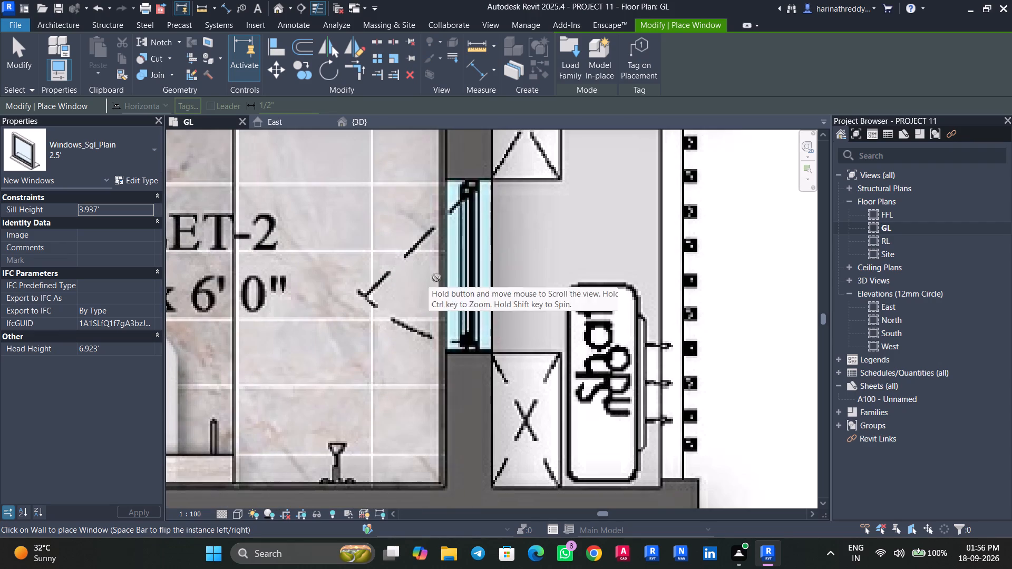
pyautogui.click(495, 265)
# Place a 4' Windows_Dbl_Plain window in the 11'0" x 14'4" Bed Room-2's outer side wall above Toilet-2, over the drawn window.
pyautogui.scroll(-5, 494, 266)
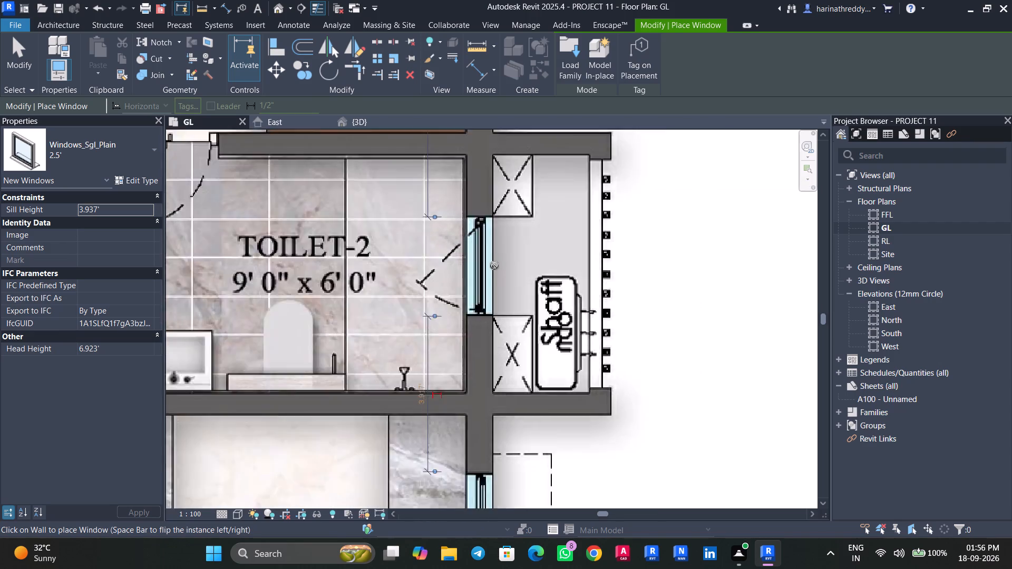
pyautogui.scroll(-4, 494, 266)
pyautogui.moveTo(501, 256); pyautogui.dragTo(506, 437, button='middle')
pyautogui.click(118, 145)
pyautogui.scroll(4, 28, 250)
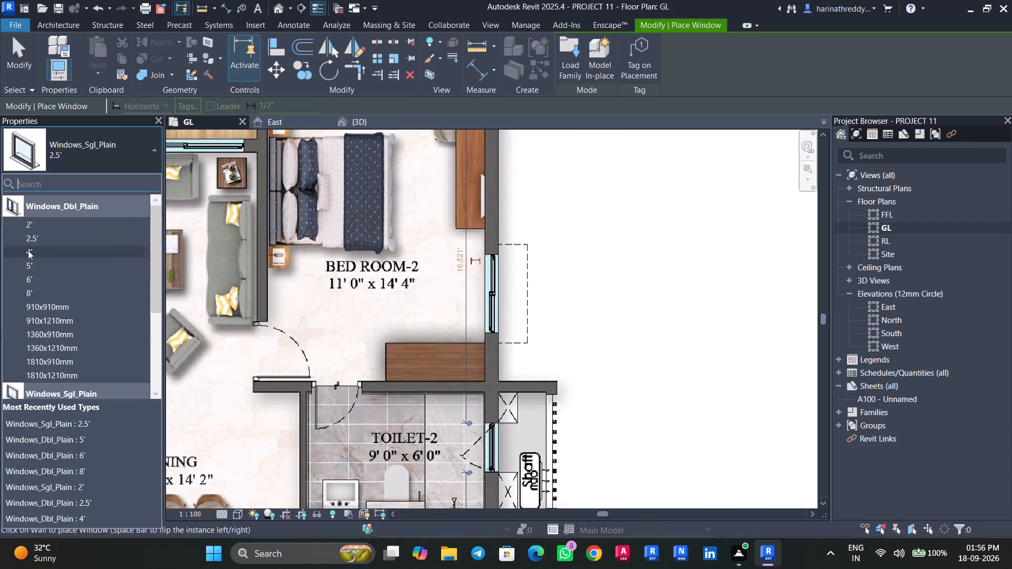
pyautogui.click(34, 251)
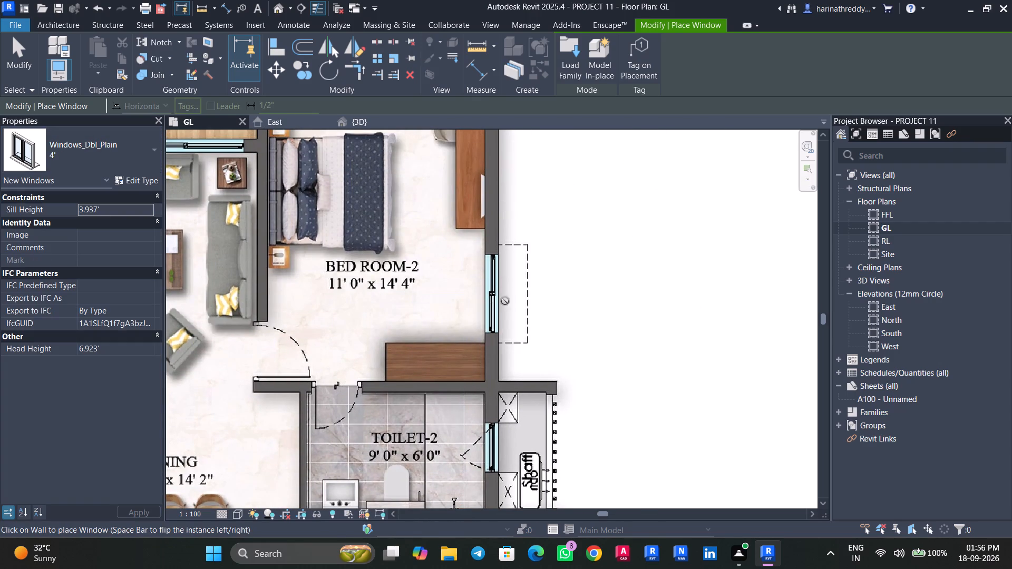
pyautogui.scroll(5, 498, 301)
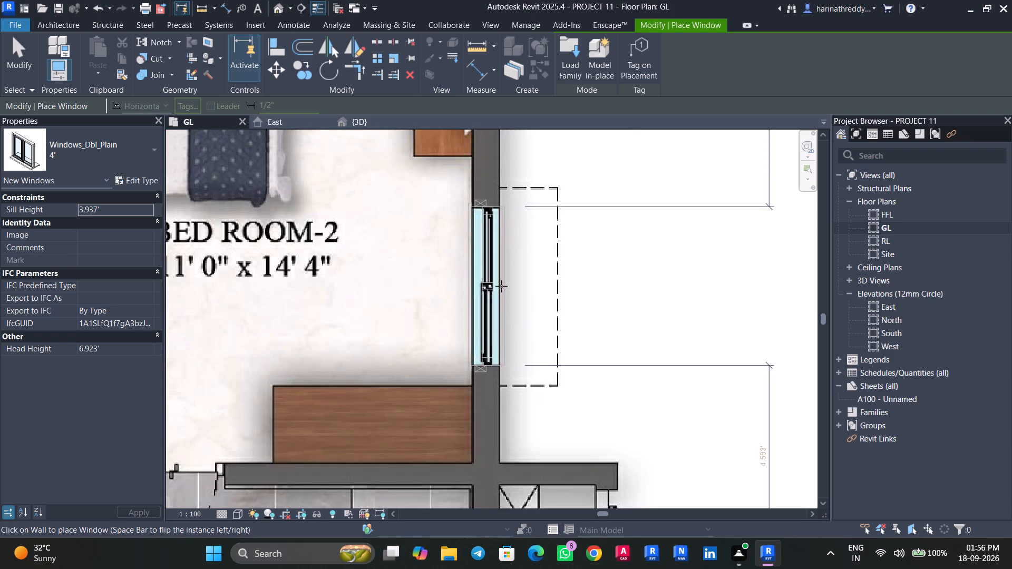
pyautogui.click(501, 286)
# Place a 5' Windows_Dbl_Plain window in Bed Room-2's outer wall beside the 2001 Sft. label, over the drawn window.
pyautogui.scroll(-5, 501, 286)
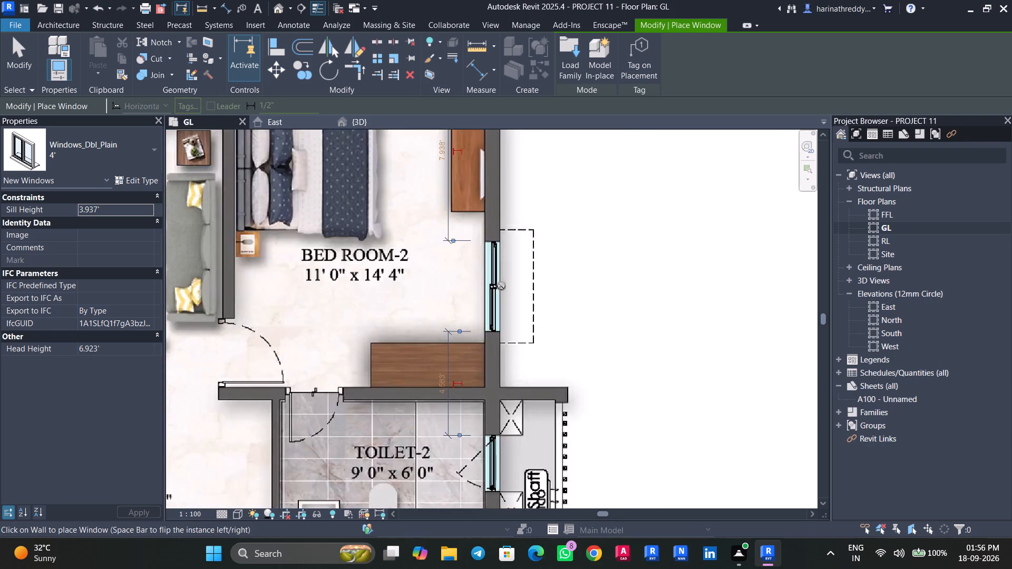
pyautogui.scroll(-4, 501, 286)
pyautogui.moveTo(506, 278); pyautogui.dragTo(572, 420, button='middle')
pyautogui.scroll(9, 502, 323)
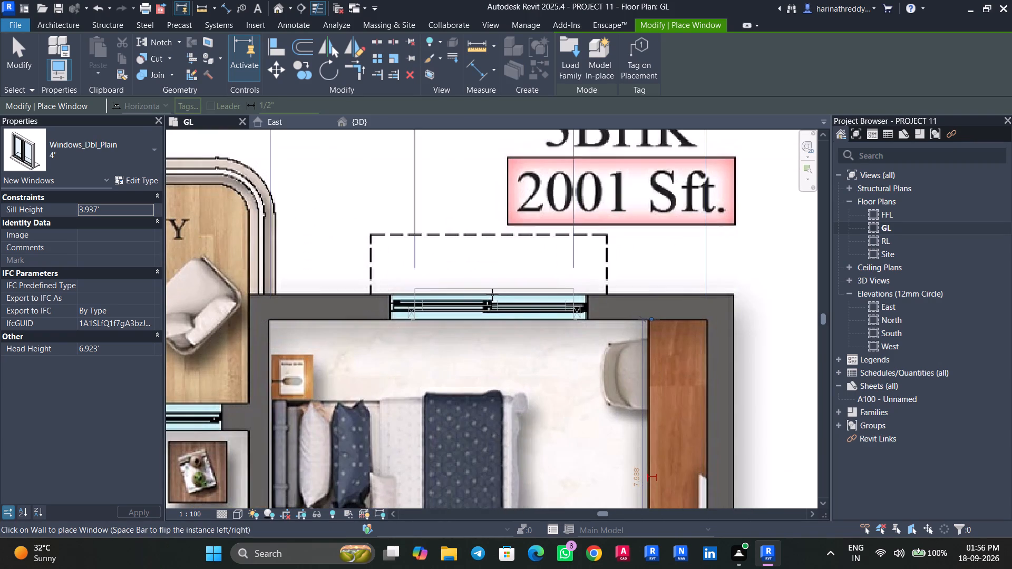
pyautogui.click(100, 138)
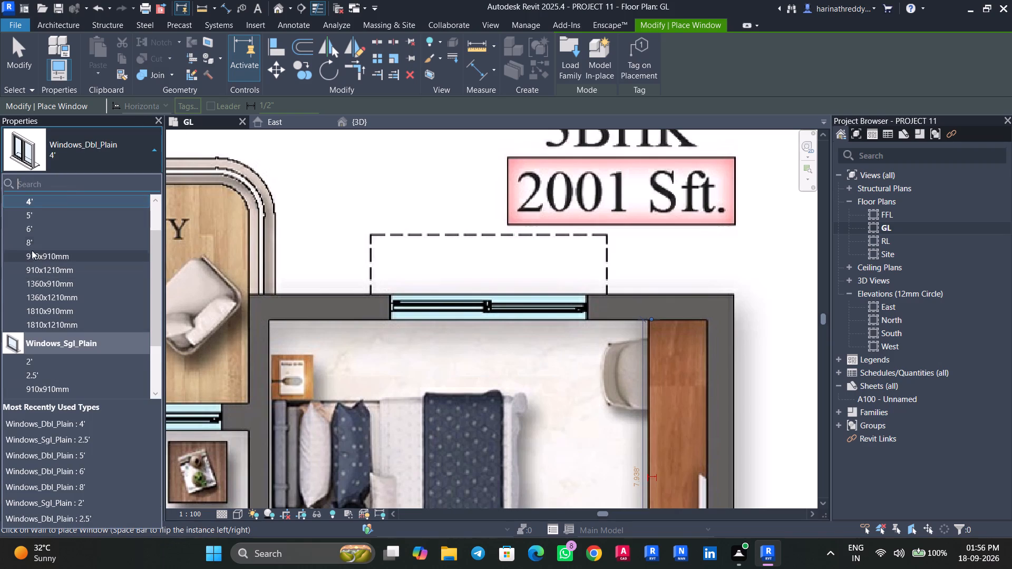
pyautogui.click(36, 216)
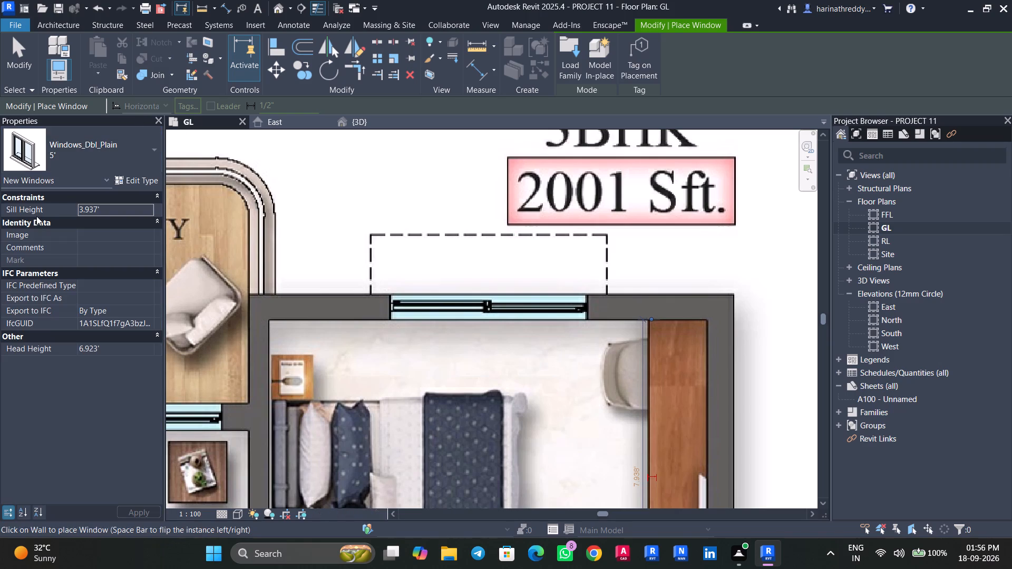
pyautogui.click(489, 289)
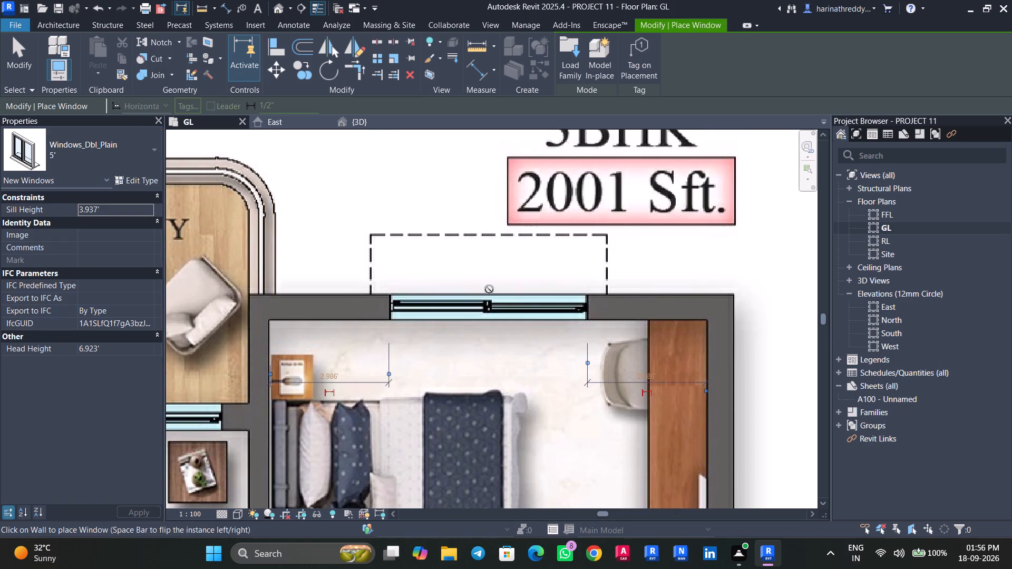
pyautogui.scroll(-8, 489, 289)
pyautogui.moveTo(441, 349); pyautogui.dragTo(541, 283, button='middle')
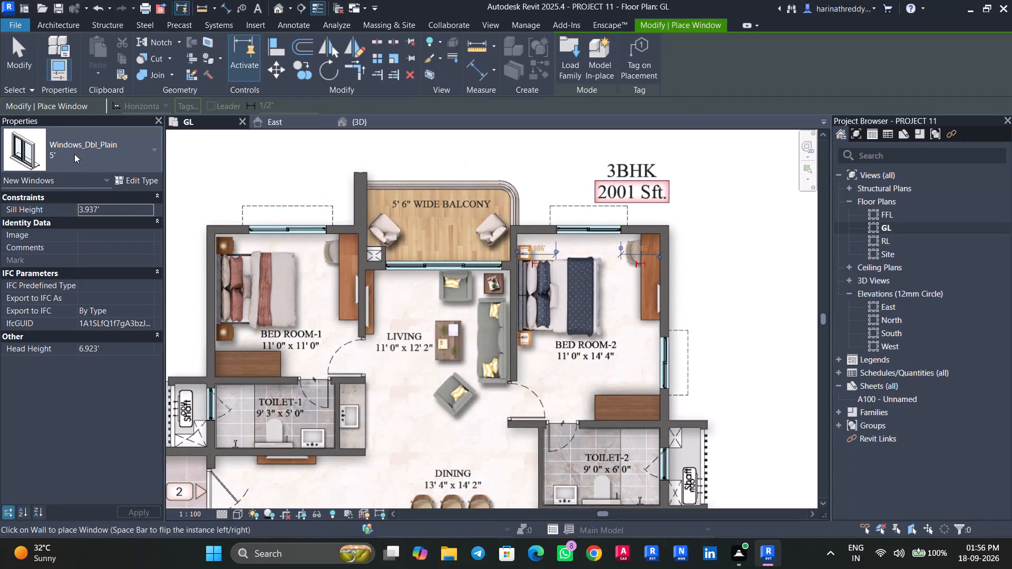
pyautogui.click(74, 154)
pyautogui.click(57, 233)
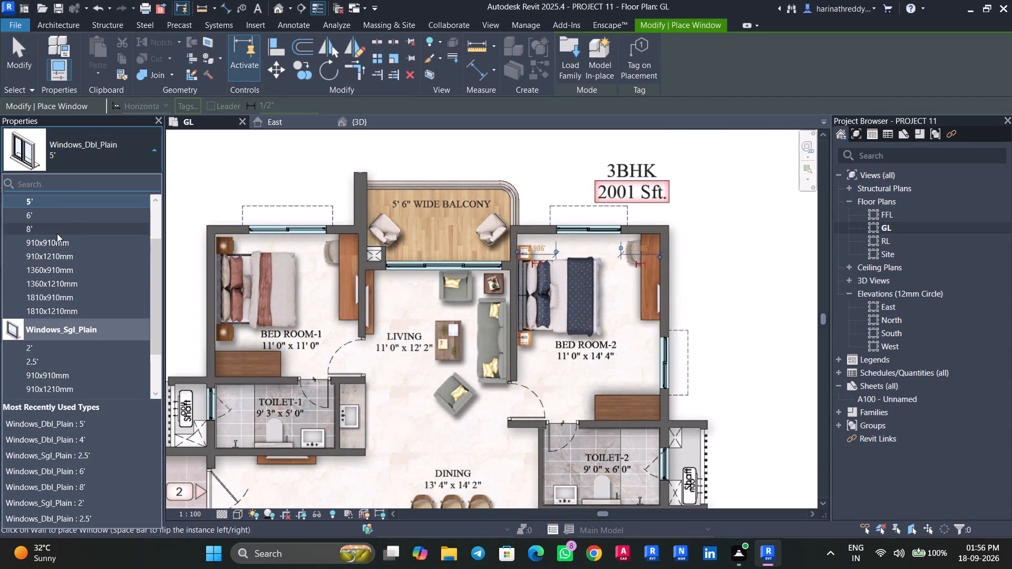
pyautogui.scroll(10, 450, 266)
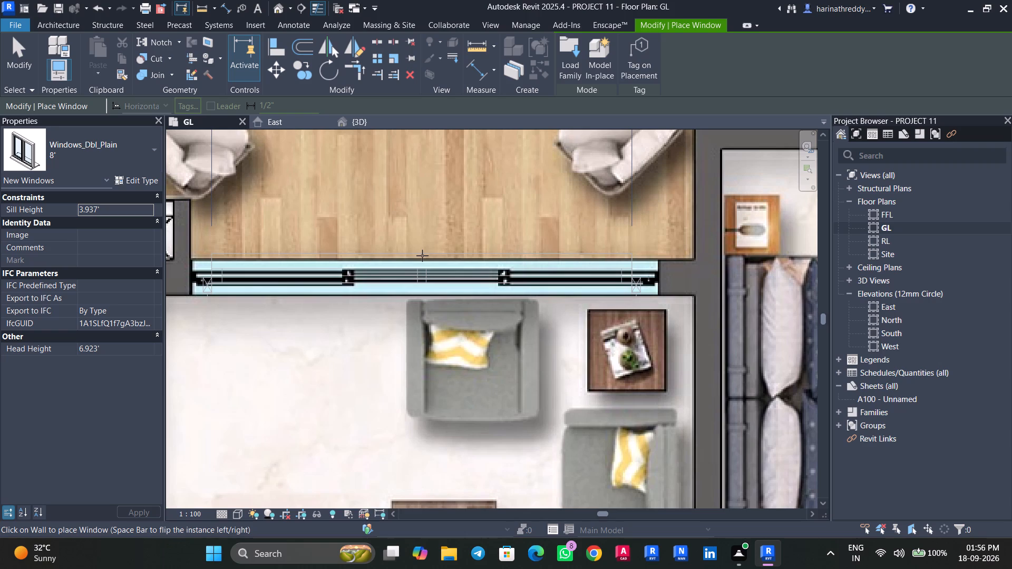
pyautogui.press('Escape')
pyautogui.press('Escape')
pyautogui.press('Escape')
# Check the length of the drawn window between Living and the 5'6" wide balcony using the Scale tool on the plan image.
pyautogui.click(366, 318)
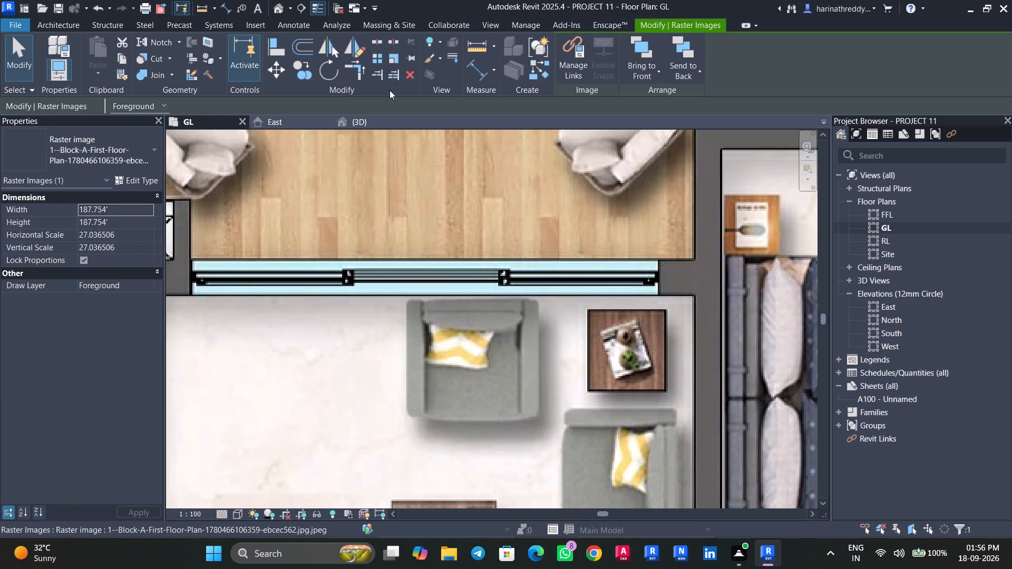
pyautogui.click(392, 58)
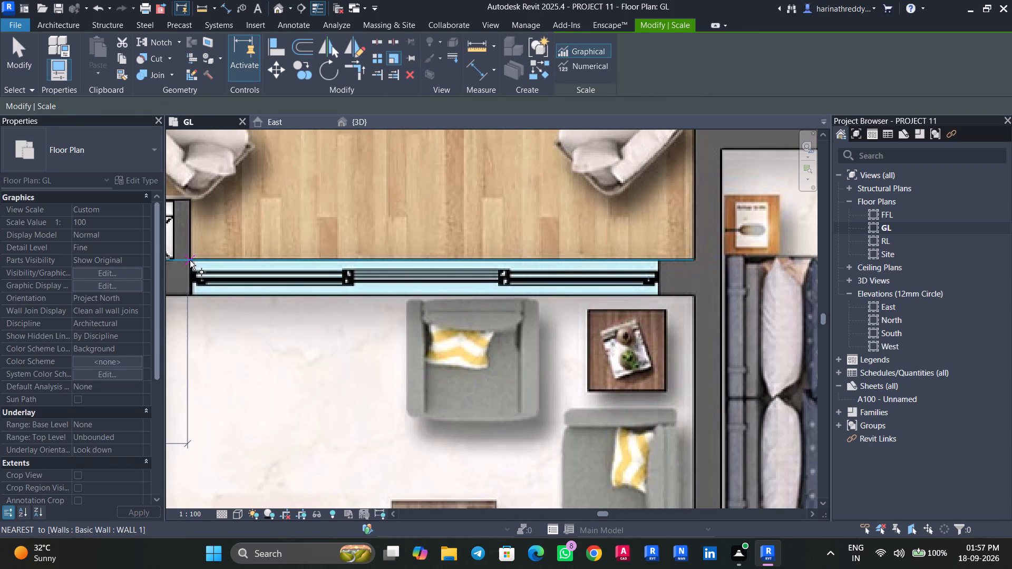
pyautogui.click(190, 260)
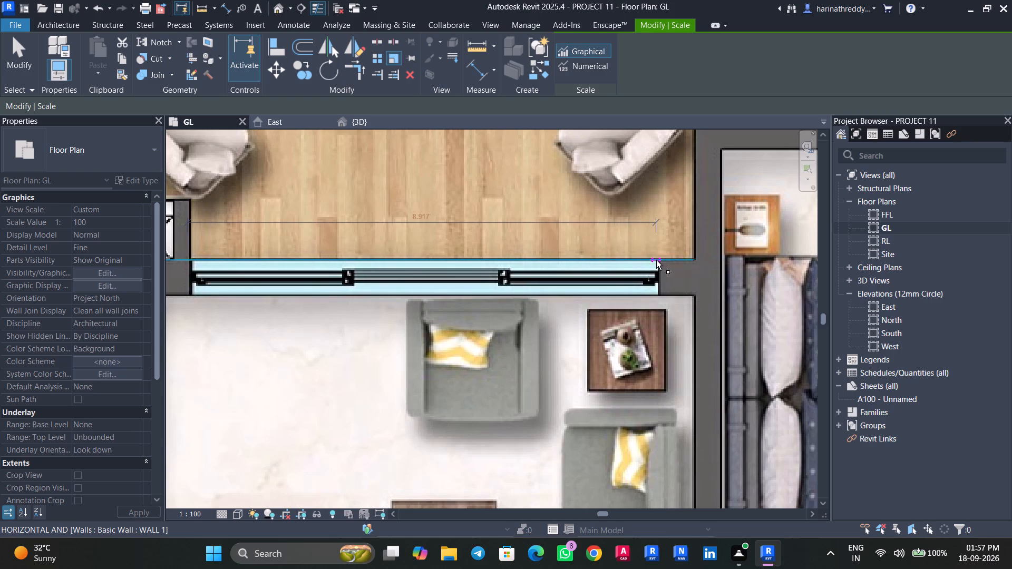
pyautogui.press('Escape')
pyautogui.press('Escape')
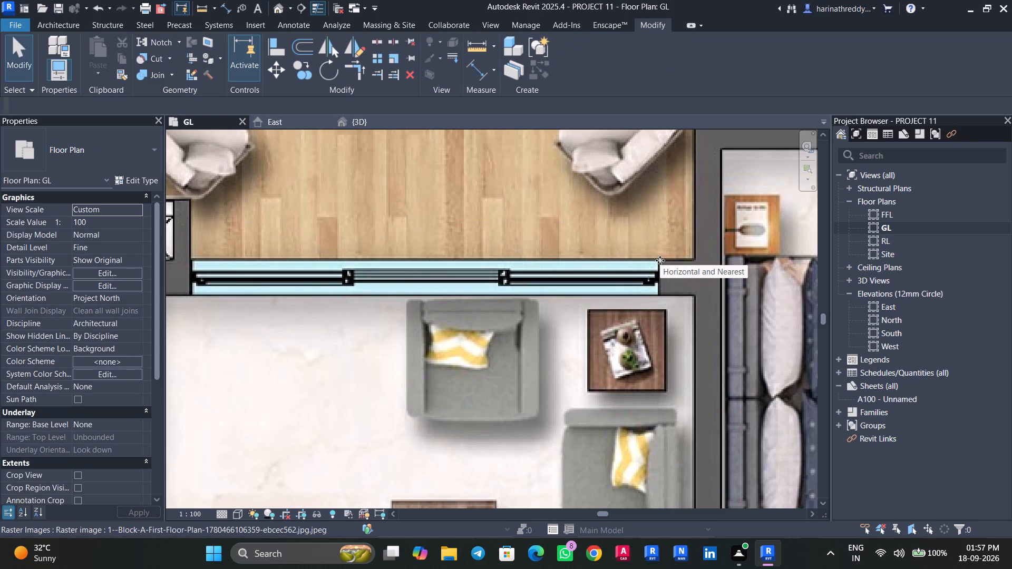
# Duplicate the 8' Windows_Dbl_Plain window type as 9' and set its rough width to 9'.
pyautogui.write('WN')
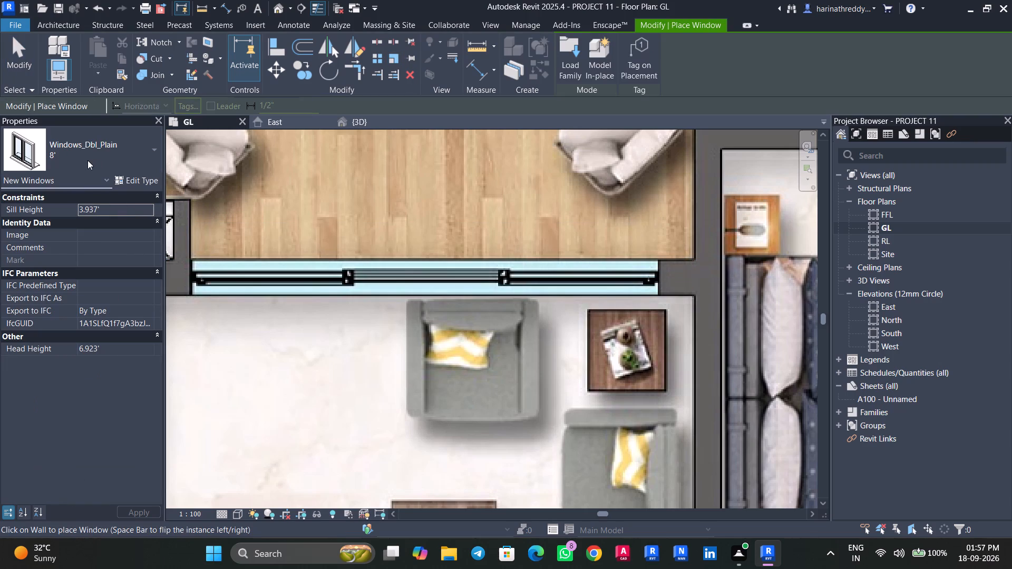
pyautogui.click(139, 182)
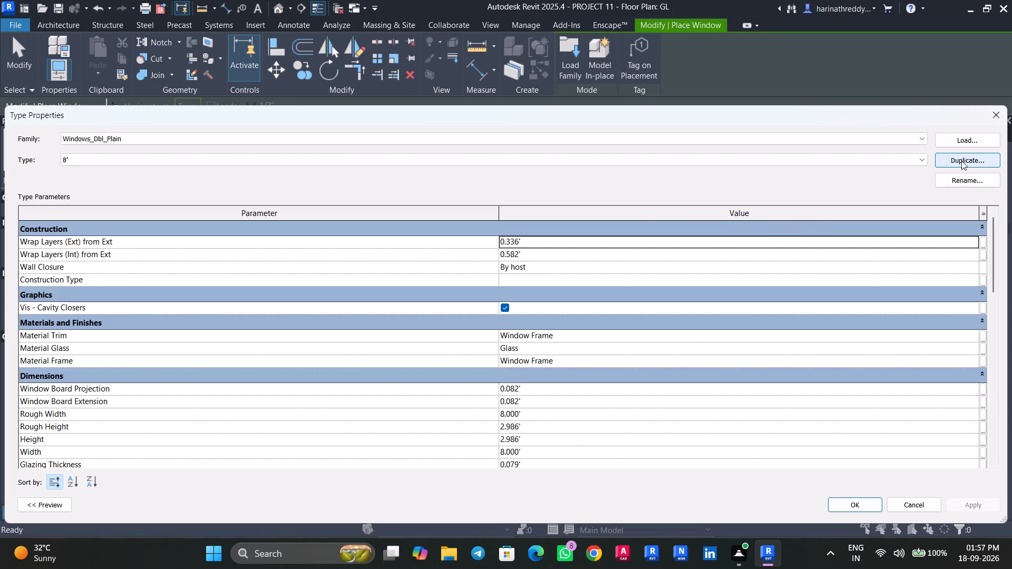
pyautogui.click(961, 161)
pyautogui.press('9')
pyautogui.press("'")
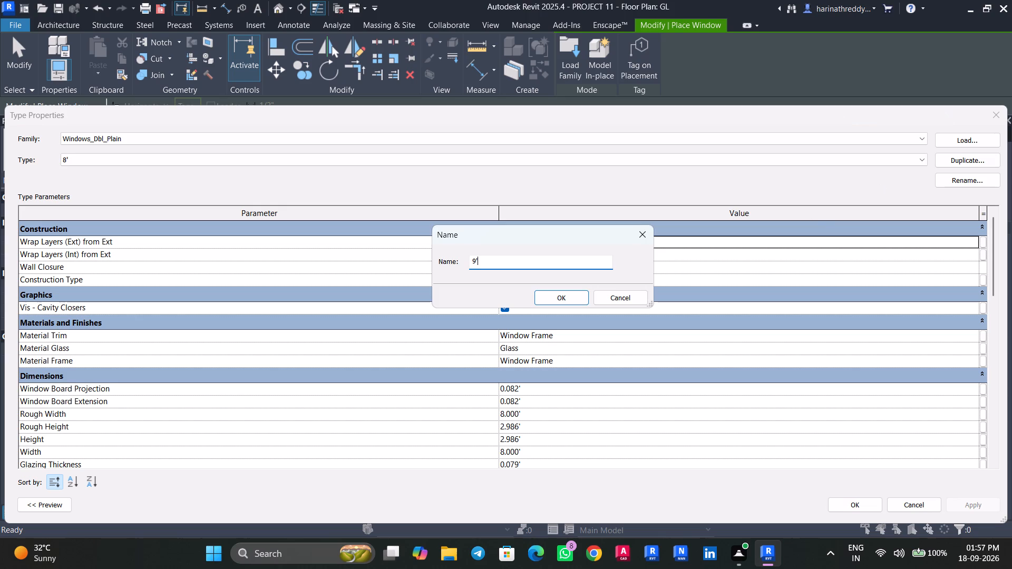
pyautogui.press('Return')
pyautogui.click(560, 419)
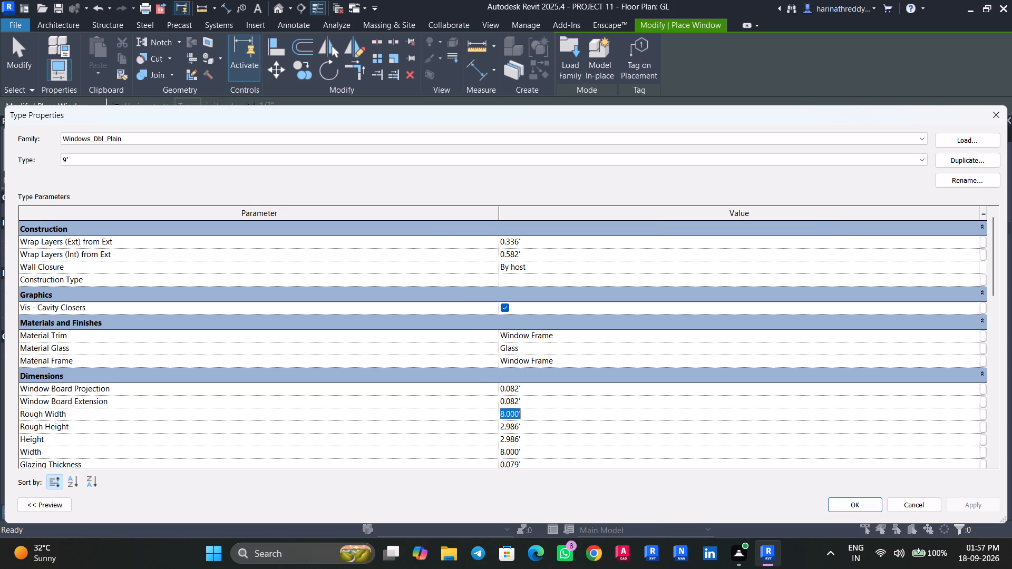
pyautogui.press('-')
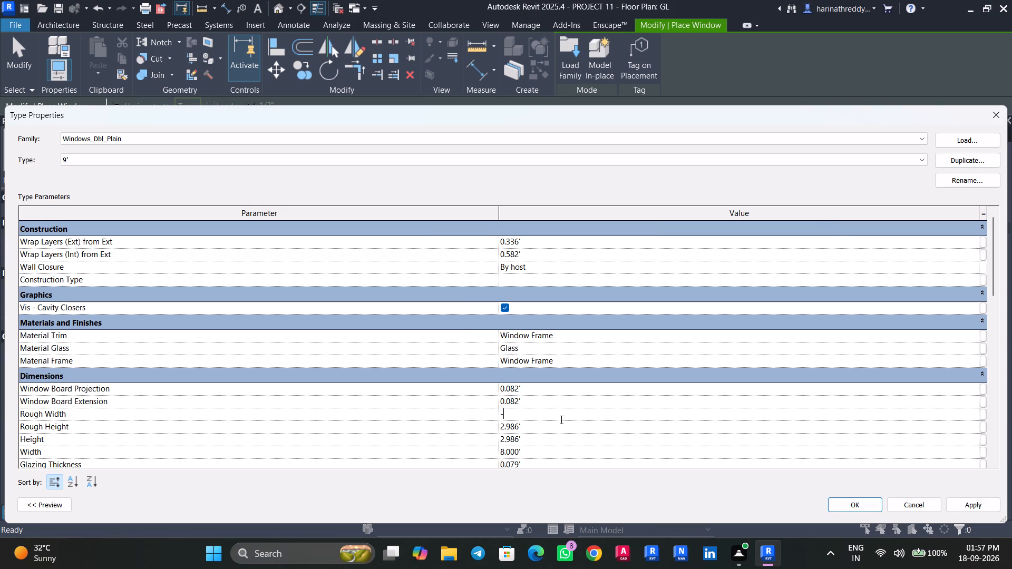
pyautogui.press('BackSpace')
pyautogui.write("9'")
pyautogui.press('Return')
pyautogui.click(968, 508)
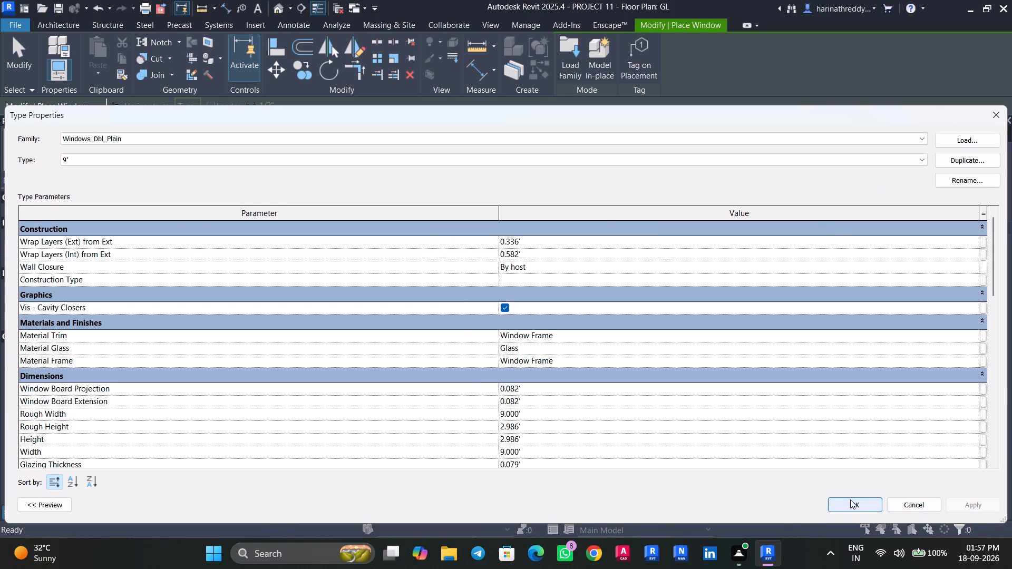
pyautogui.click(850, 499)
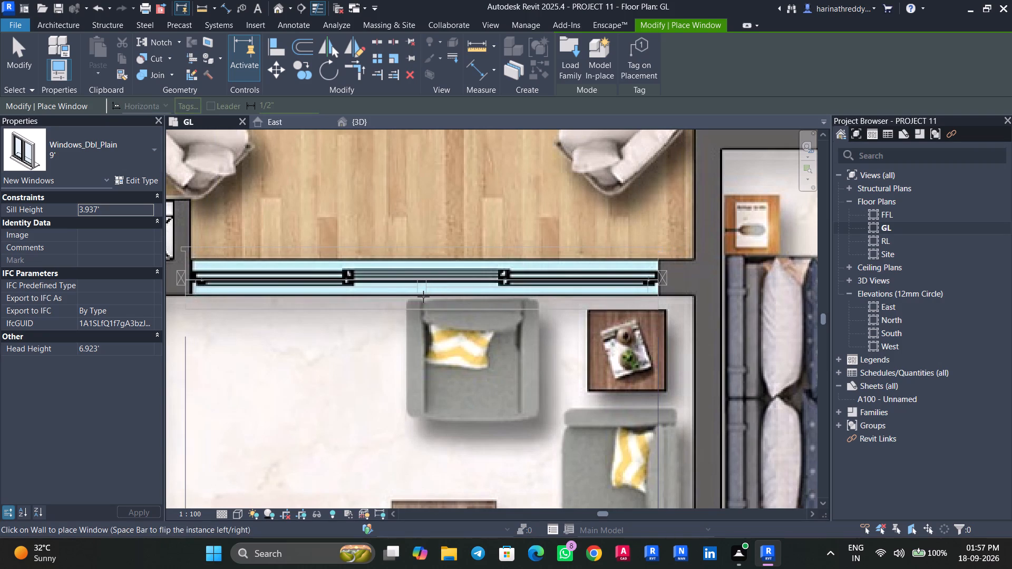
# Place a 9' Windows_Dbl_Plain window in the wall between the 11'0" x 12'2" Living and the 5'6" wide balcony, over the drawn window.
pyautogui.click(424, 260)
# Place a 6' Windows_Dbl_Plain window in the outer wall of the 11'0" x 11'0" Bed Room-1, over the drawn window.
pyautogui.scroll(-5, 424, 260)
pyautogui.moveTo(427, 262); pyautogui.dragTo(562, 354, button='middle')
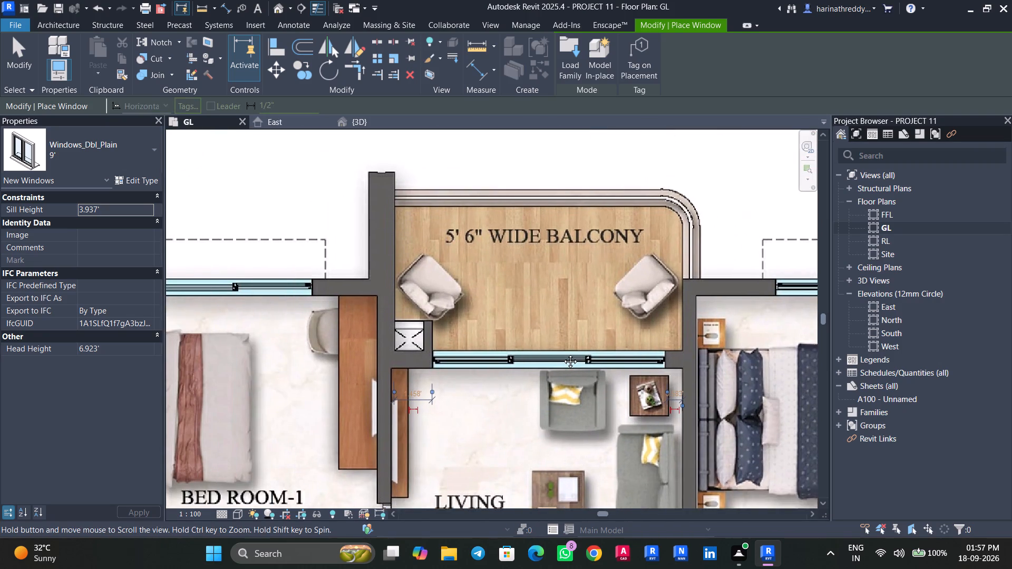
pyautogui.moveTo(562, 354); pyautogui.dragTo(641, 351, button='middle')
pyautogui.click(129, 158)
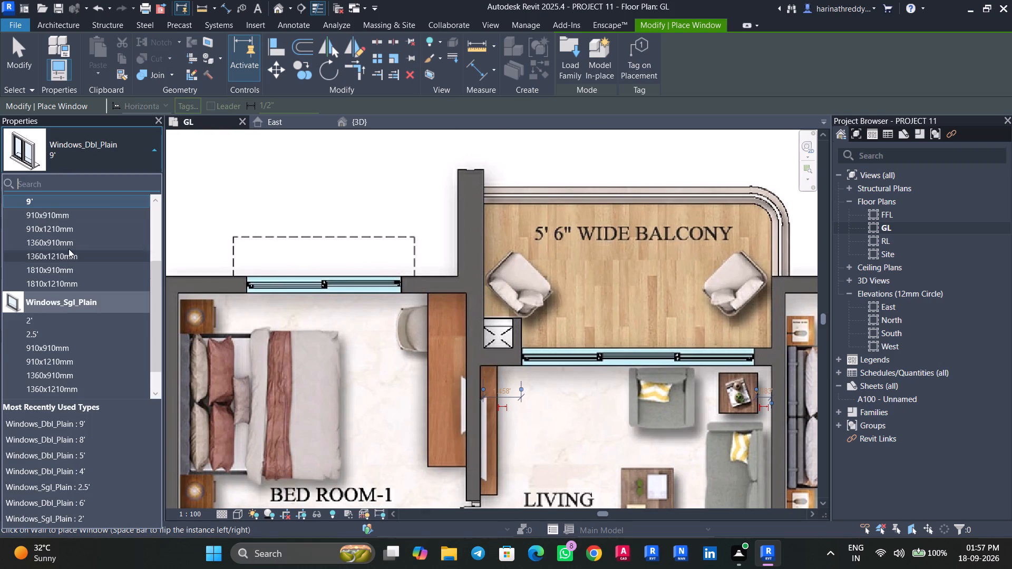
pyautogui.scroll(3, 51, 286)
pyautogui.click(74, 278)
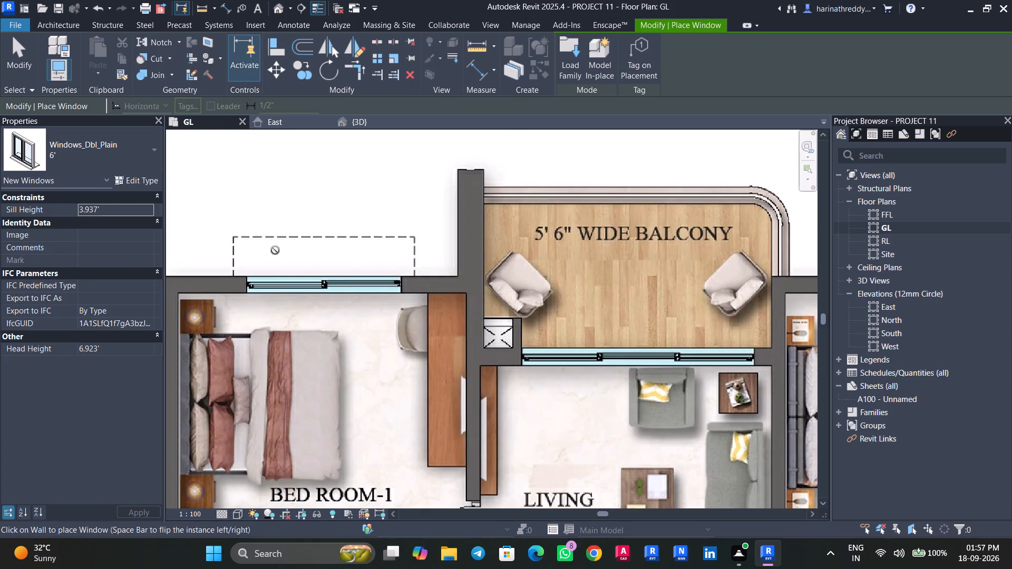
pyautogui.scroll(3, 305, 282)
pyautogui.scroll(-2, 306, 282)
pyautogui.scroll(1, 306, 282)
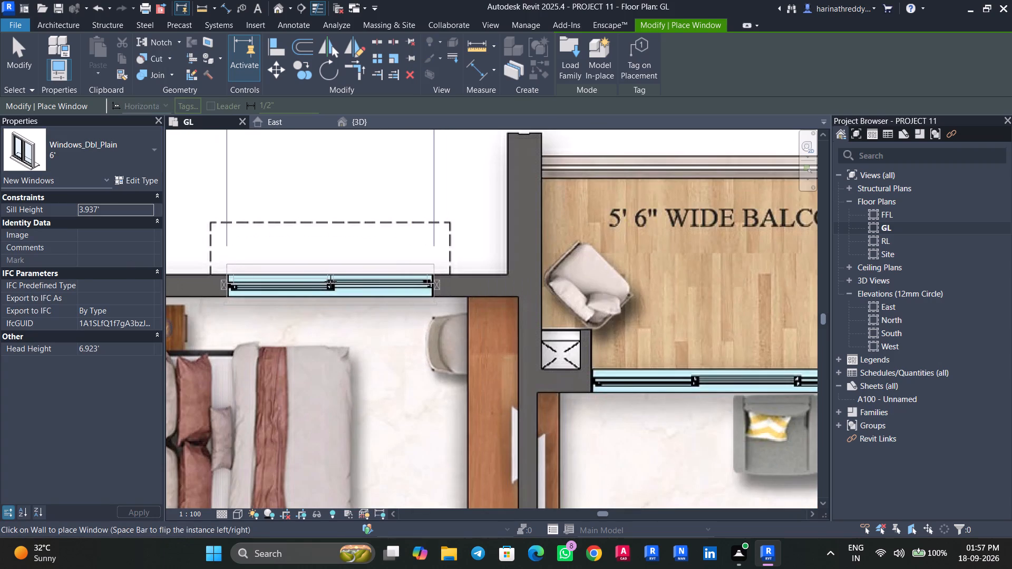
pyautogui.click(330, 281)
# Place a 2.5' Windows_Sgl_Plain window in the wall between the 9'3" x 5'0" Toilet-1 and the ODU shaft, over the drawn window.
pyautogui.scroll(-5, 330, 281)
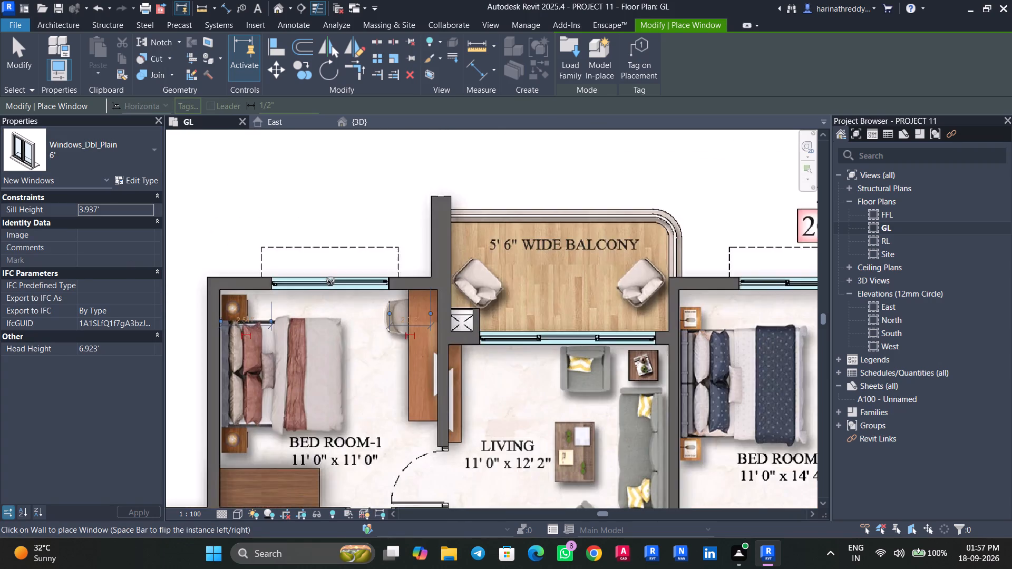
pyautogui.moveTo(330, 281); pyautogui.dragTo(469, 120, button='middle')
pyautogui.click(79, 149)
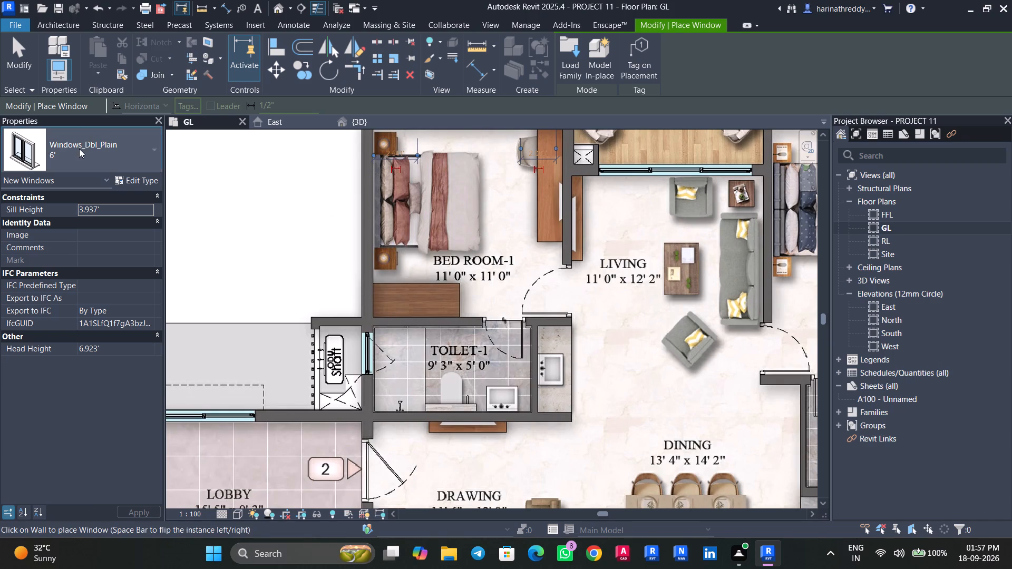
pyautogui.scroll(-1, 65, 241)
pyautogui.scroll(6, 65, 241)
pyautogui.scroll(-4, 57, 279)
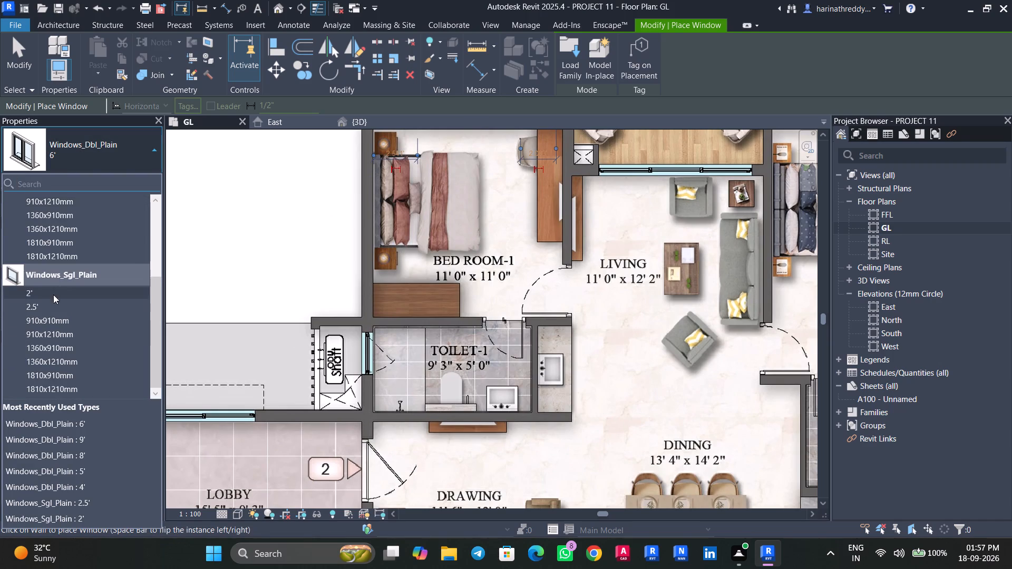
pyautogui.click(53, 302)
pyautogui.scroll(8, 367, 360)
pyautogui.scroll(-1, 371, 348)
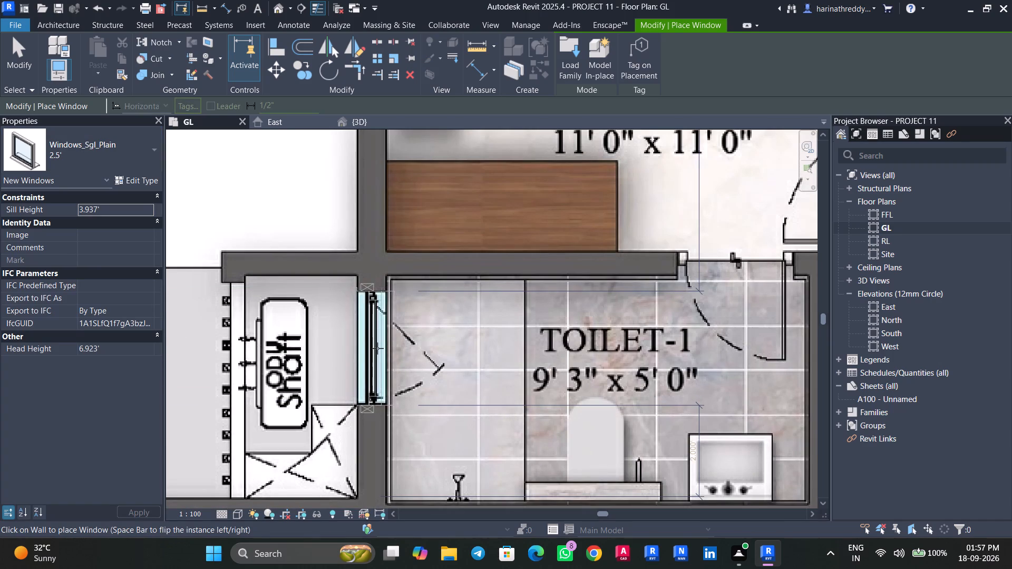
pyautogui.click(377, 348)
# Place a 6' Windows_Dbl_Plain window in the outer wall of the 15'5" x 9'3" Lobby, over the drawn window.
pyautogui.scroll(-9, 377, 348)
pyautogui.moveTo(320, 352); pyautogui.dragTo(447, 273, button='middle')
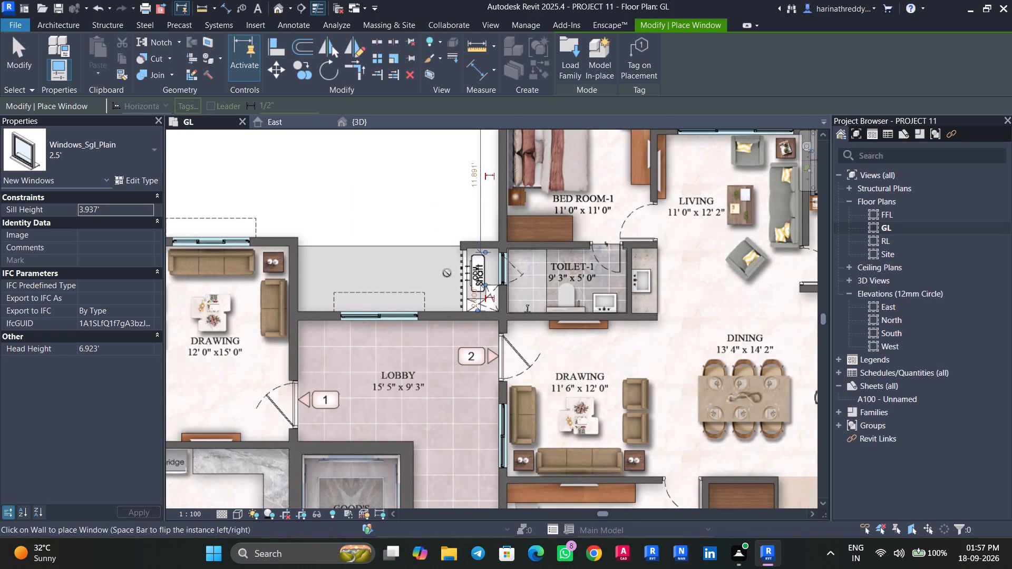
pyautogui.click(66, 151)
pyautogui.scroll(3, 77, 257)
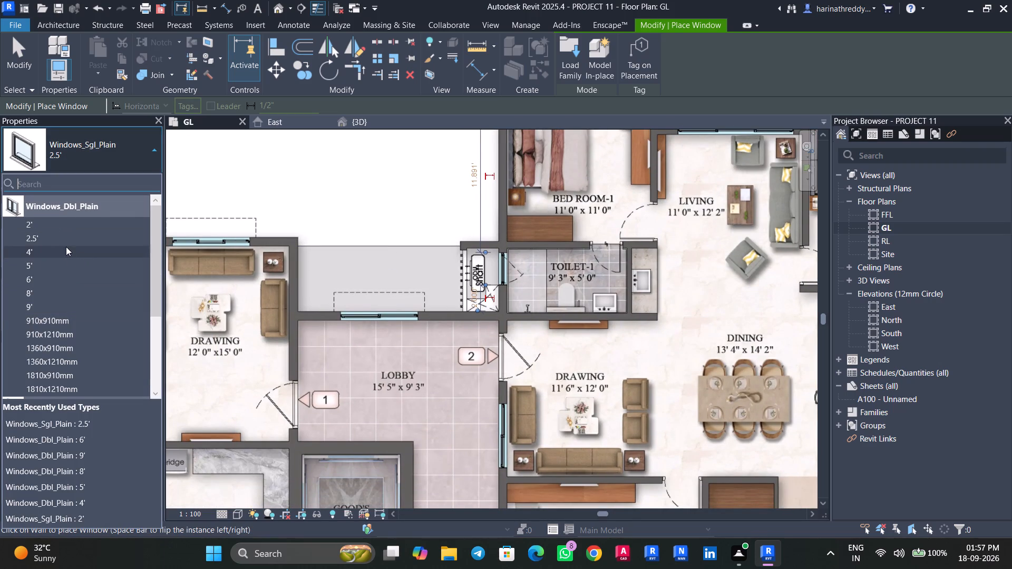
pyautogui.click(65, 260)
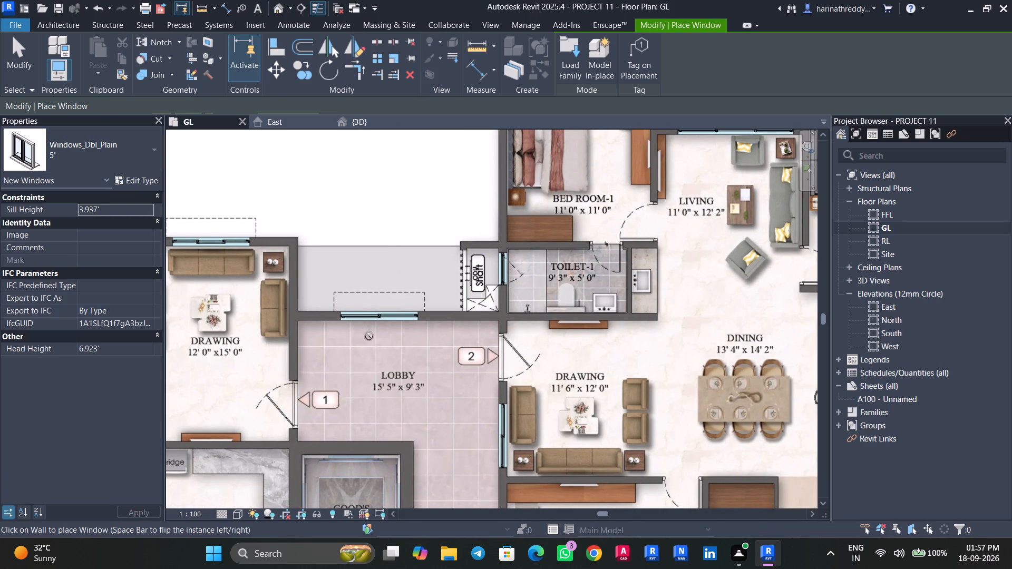
pyautogui.scroll(8, 379, 320)
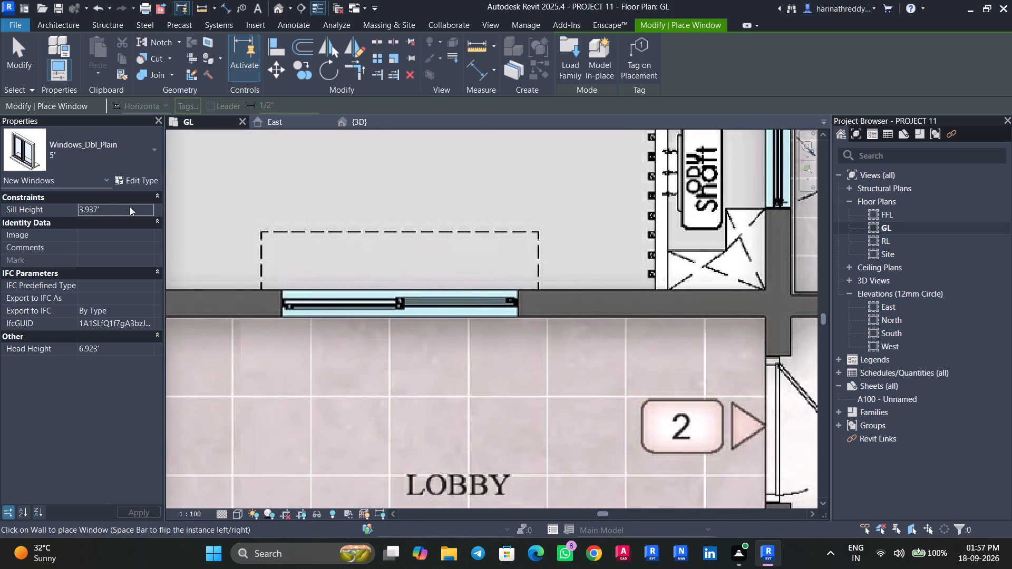
pyautogui.click(118, 170)
pyautogui.click(65, 217)
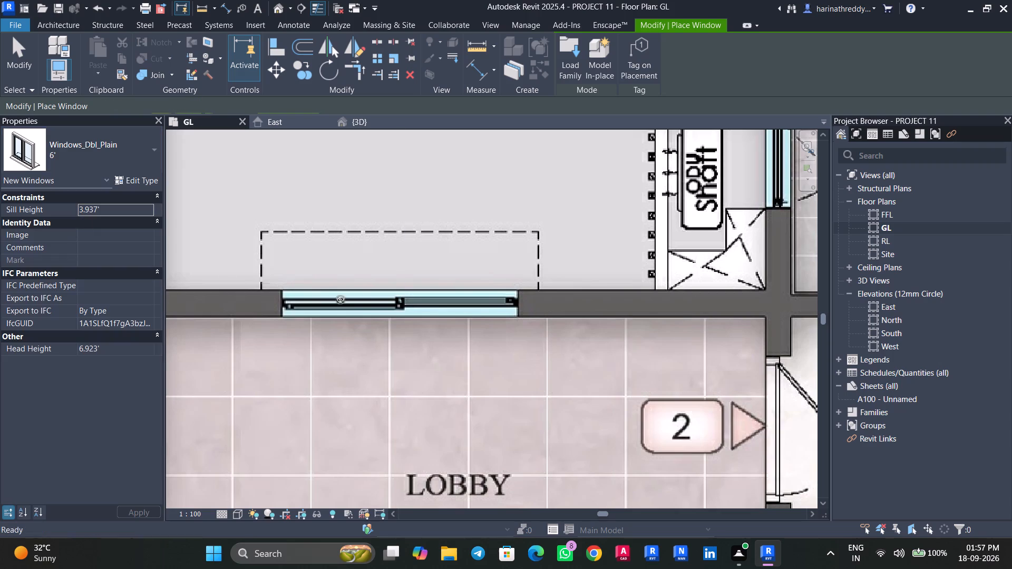
pyautogui.click(398, 290)
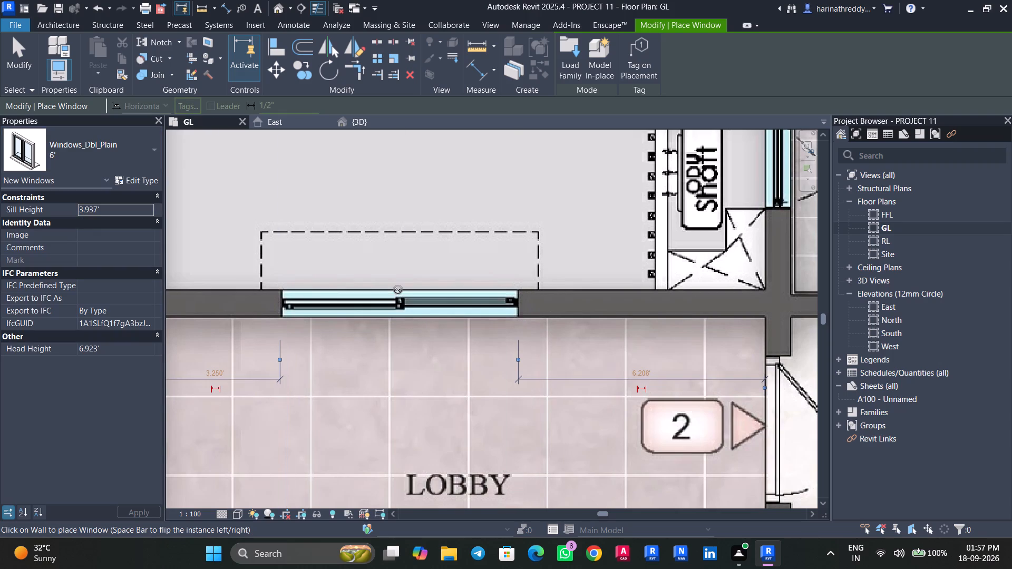
# Place a 6' Windows_Dbl_Plain window in the outer wall of the 12'0" x 15'0" Drawing room, over the drawn window.
pyautogui.scroll(1, 398, 290)
pyautogui.moveTo(398, 290); pyautogui.dragTo(697, 324, button='middle')
pyautogui.scroll(-5, 577, 359)
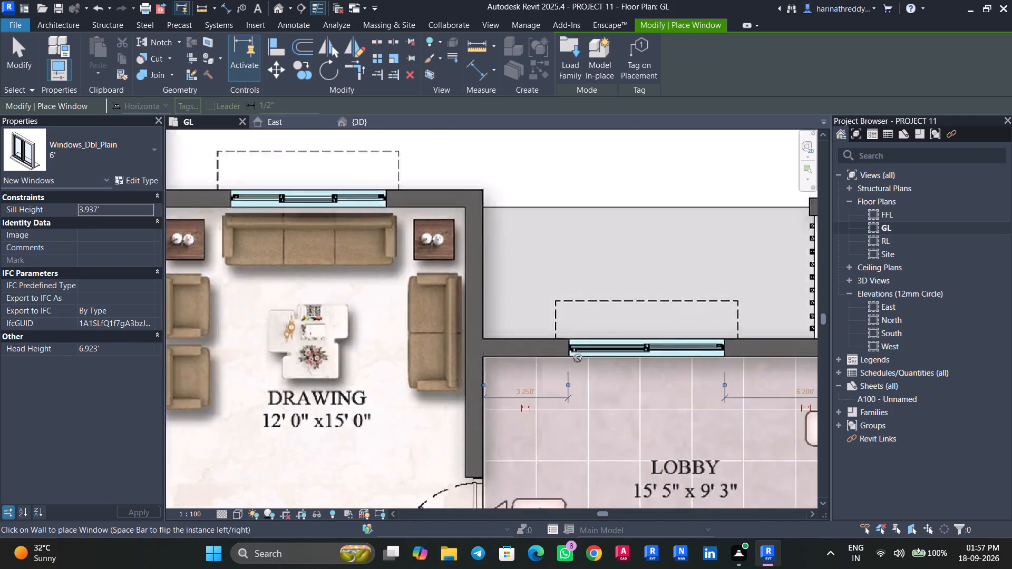
pyautogui.scroll(-2, 578, 358)
pyautogui.scroll(3, 397, 248)
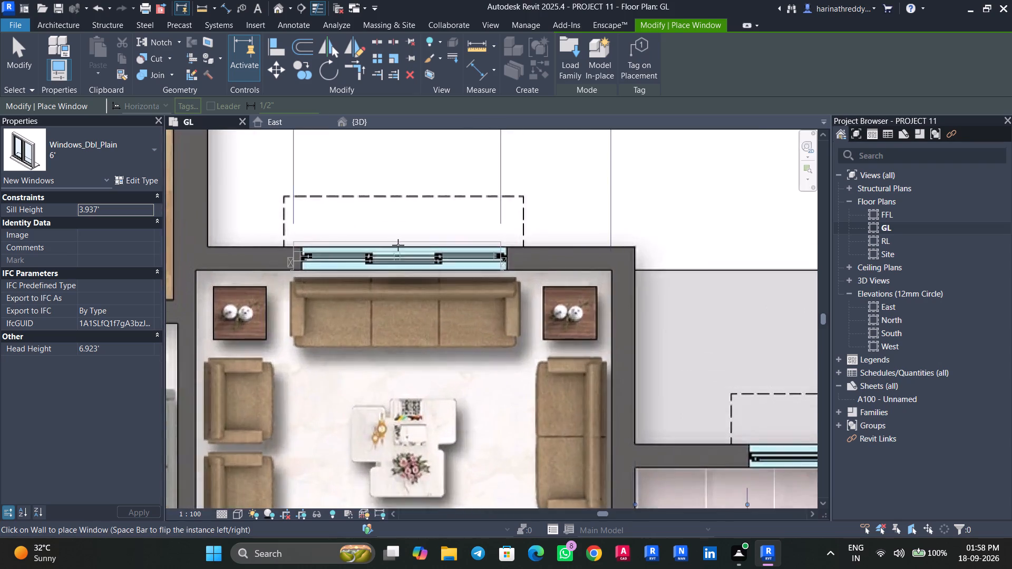
pyautogui.scroll(5, 398, 245)
pyautogui.click(406, 246)
# Place an 8' Windows_Dbl_Plain window in the wall between the 11'0" x 7'0" Living and its 5'6" wide balcony, over the drawn window.
pyautogui.scroll(-3, 406, 246)
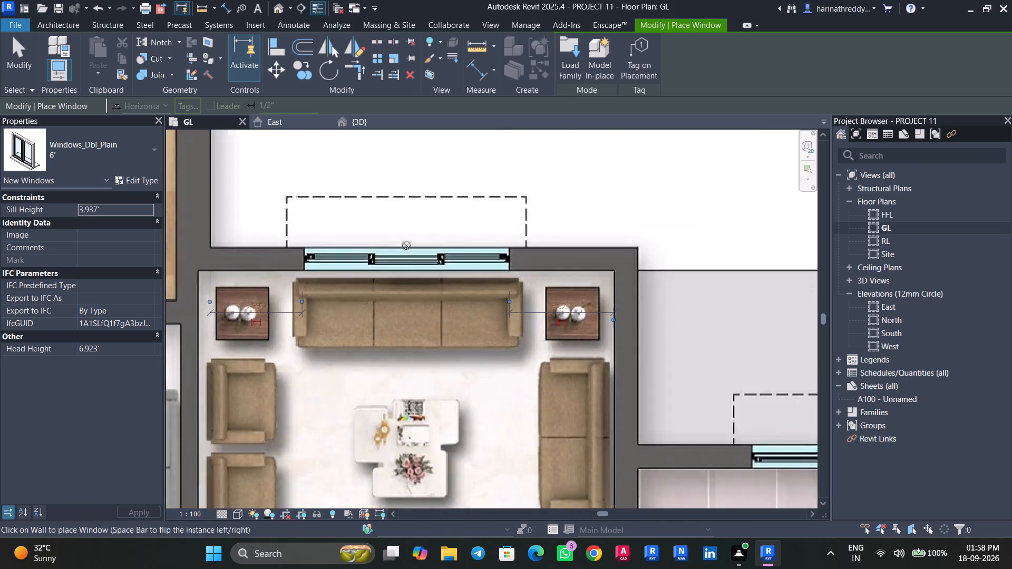
pyautogui.scroll(-11, 406, 246)
pyautogui.moveTo(406, 246); pyautogui.dragTo(517, 245, button='middle')
pyautogui.scroll(10, 413, 248)
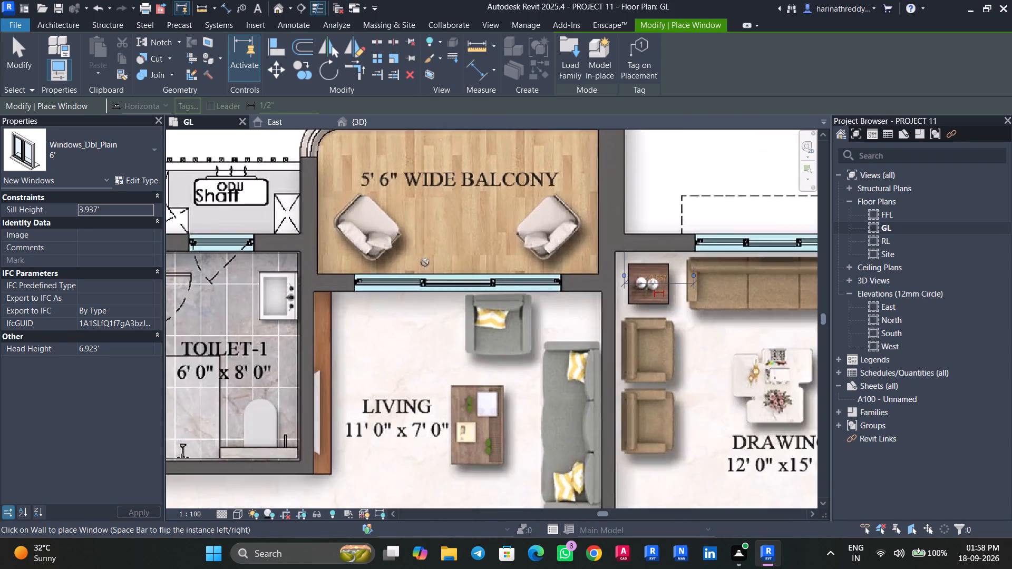
pyautogui.click(45, 140)
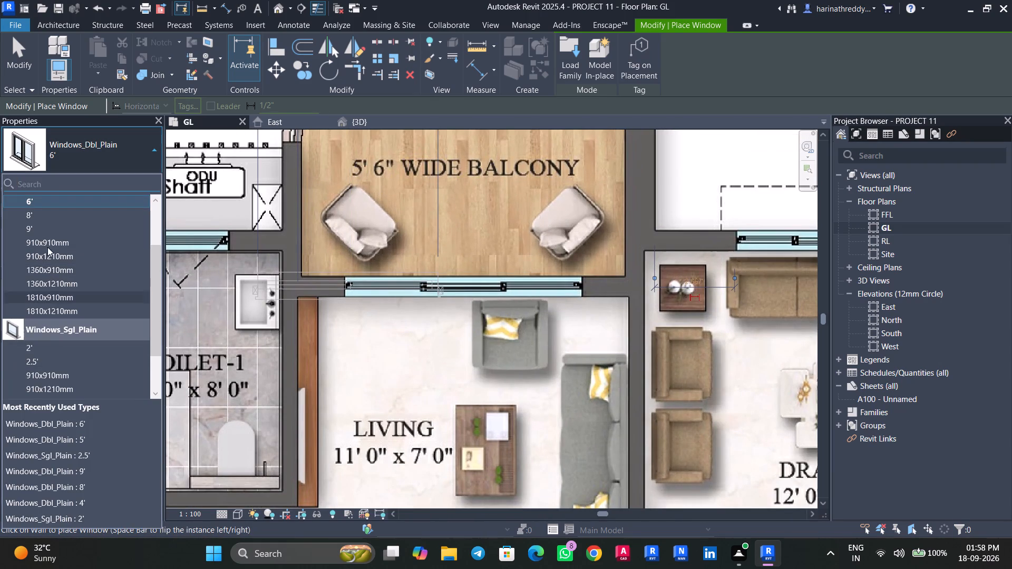
pyautogui.click(42, 229)
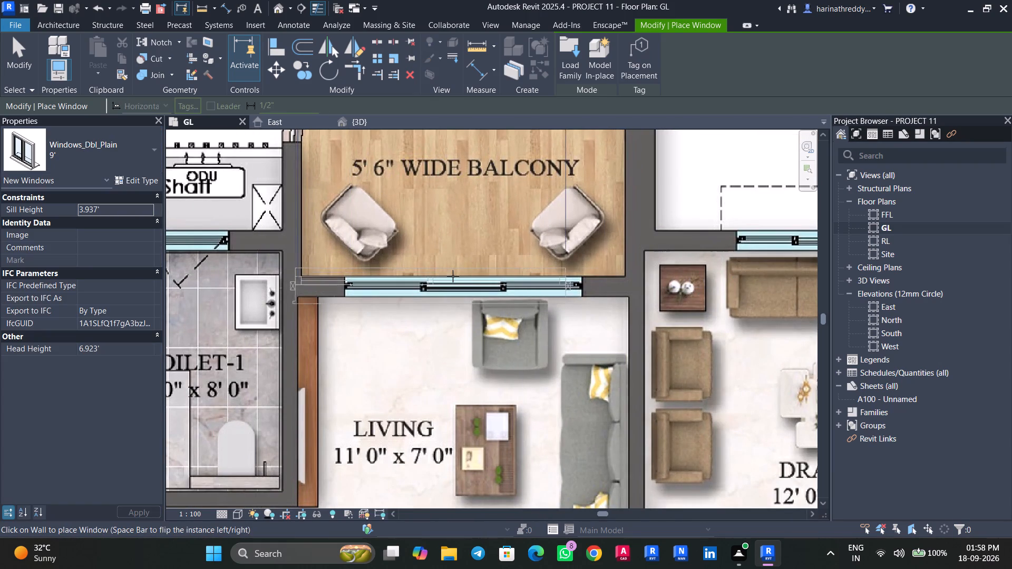
pyautogui.click(69, 151)
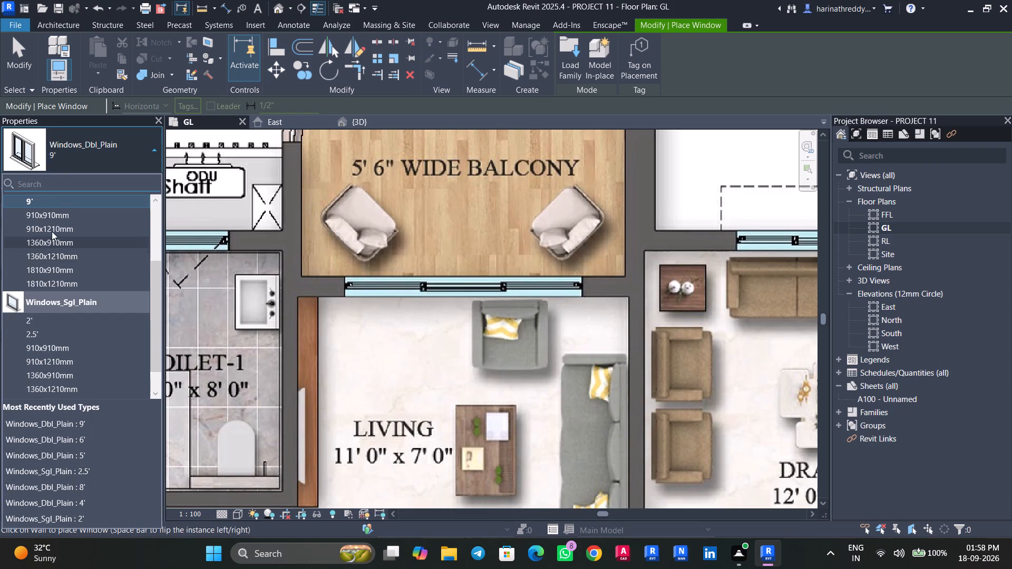
pyautogui.scroll(2, 51, 205)
pyautogui.click(34, 267)
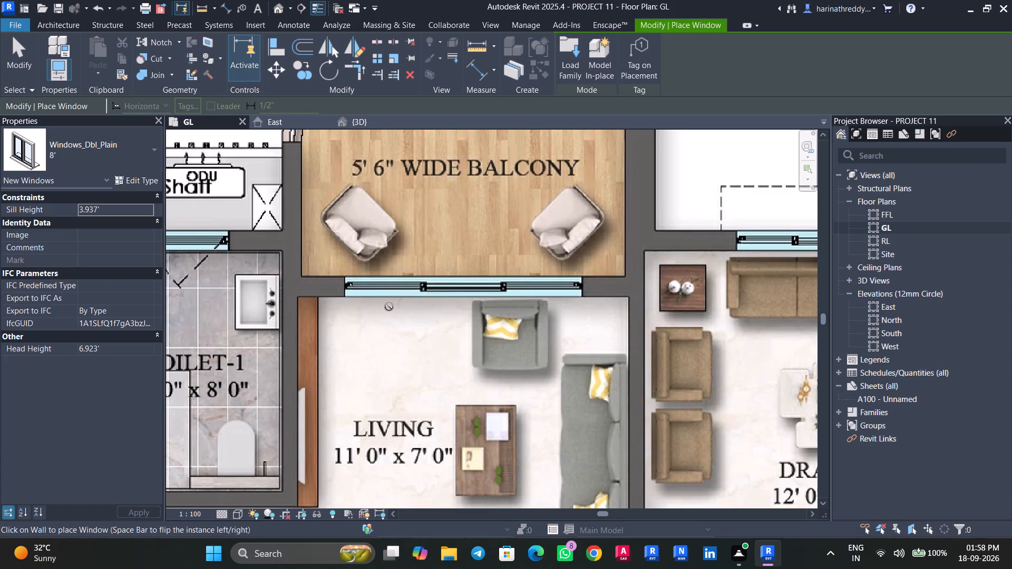
pyautogui.click(465, 277)
# Place a 2.5' Windows_Sgl_Plain window in the wall between the 6'0" x 8'0" Toilet-1 and the ODU shaft, over the drawn window.
pyautogui.moveTo(464, 276); pyautogui.dragTo(465, 276, button='middle')
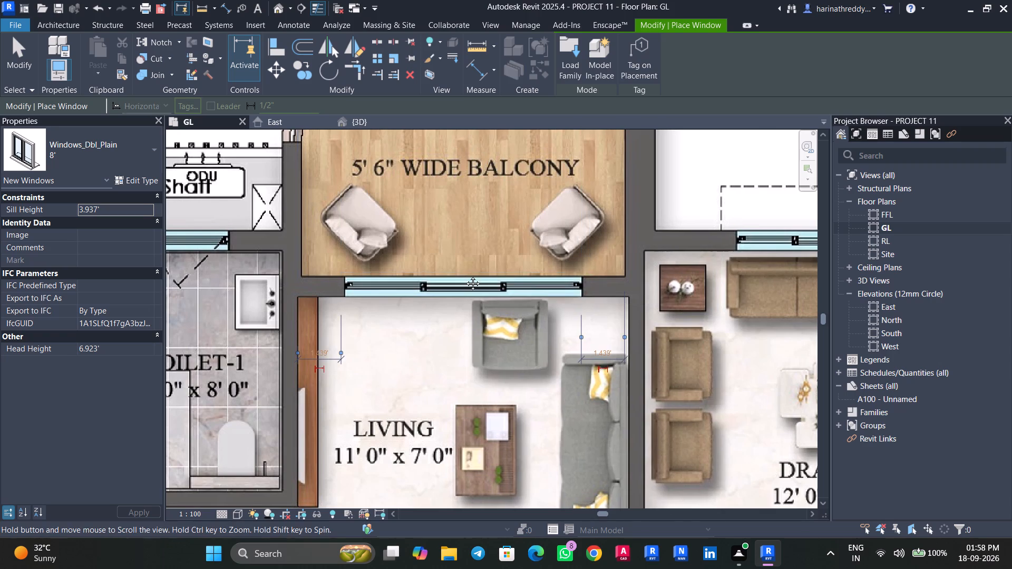
pyautogui.moveTo(465, 276); pyautogui.dragTo(606, 316, button='middle')
pyautogui.moveTo(317, 296); pyautogui.dragTo(417, 296, button='middle')
pyautogui.click(45, 154)
pyautogui.scroll(3, 55, 268)
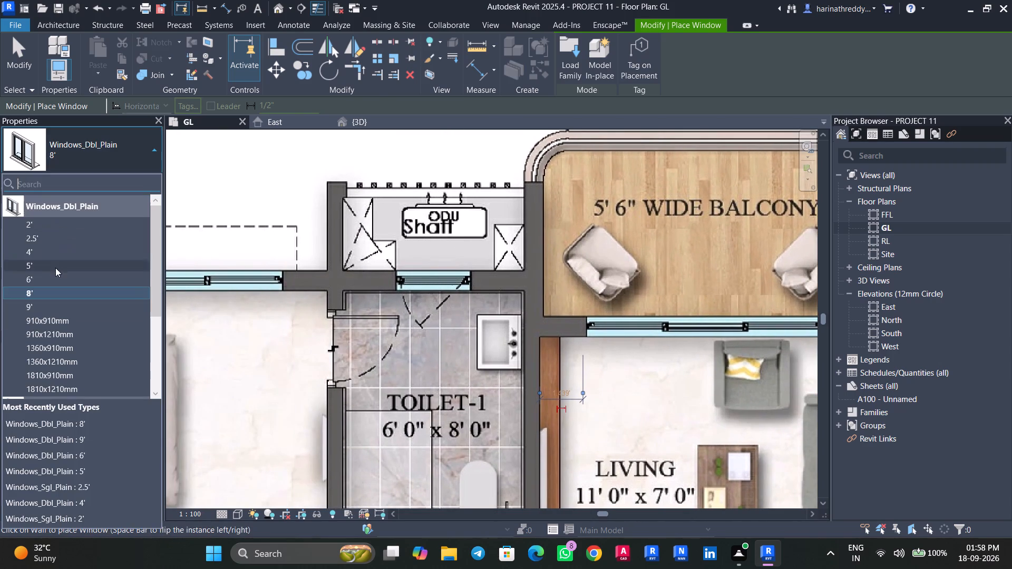
pyautogui.scroll(2, 55, 268)
pyautogui.scroll(-3, 48, 340)
pyautogui.click(45, 308)
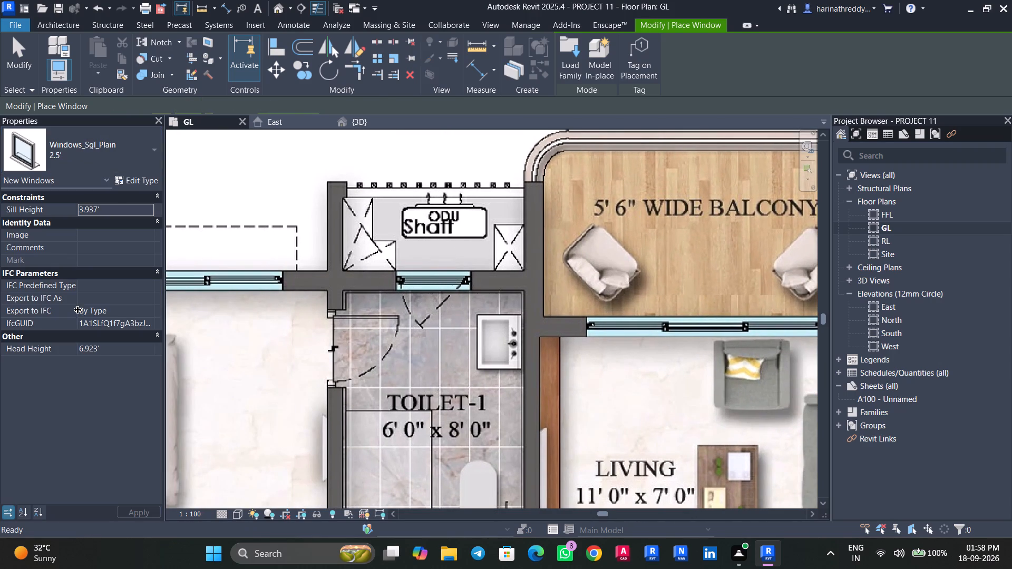
pyautogui.scroll(8, 454, 295)
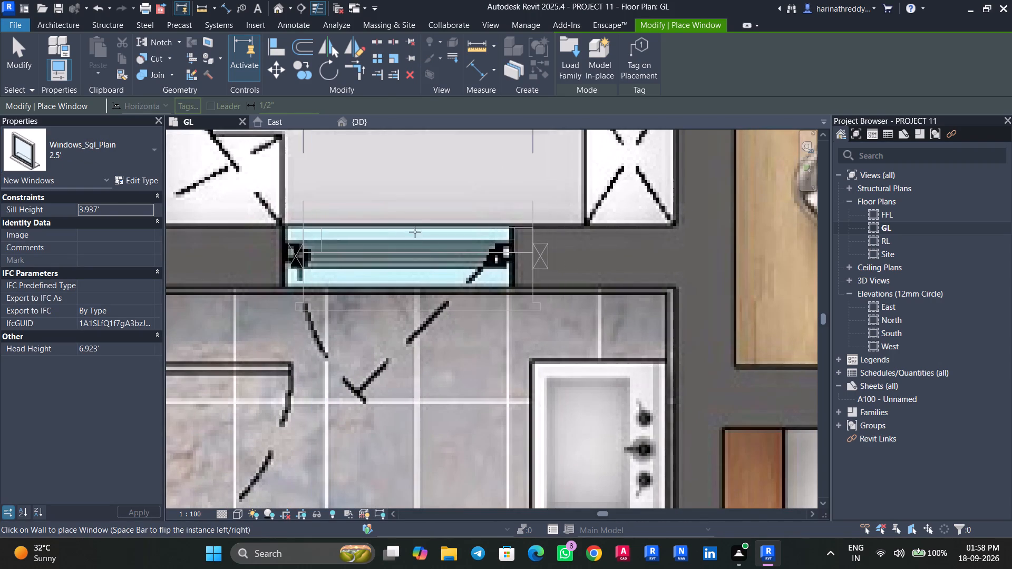
pyautogui.click(395, 222)
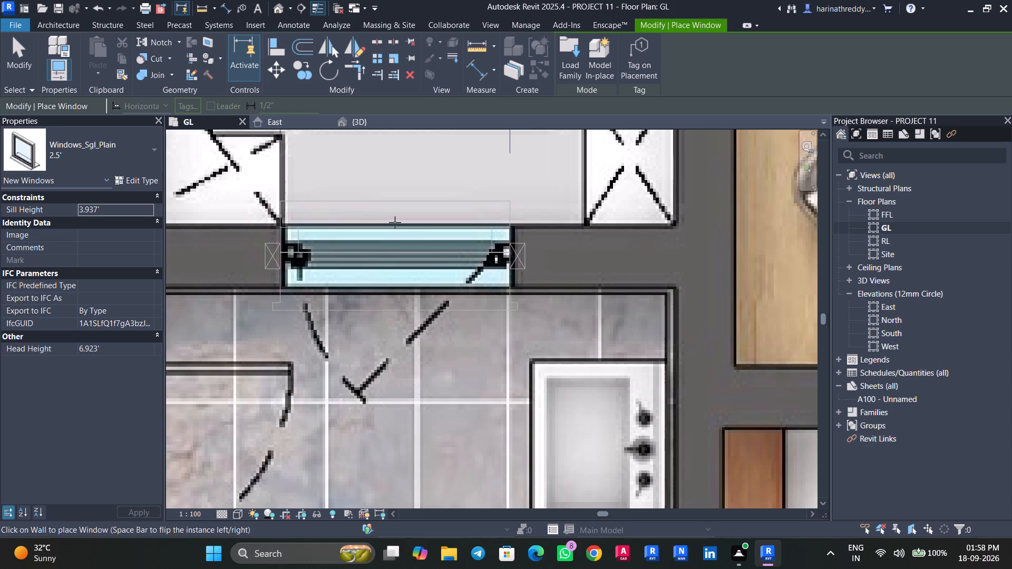
# Place a 5' Windows_Dbl_Plain window in the bedroom's outer wall below the 3BHK 1992 Sft. label, over the drawn window.
pyautogui.scroll(-8, 395, 222)
pyautogui.moveTo(395, 222); pyautogui.dragTo(679, 308, button='middle')
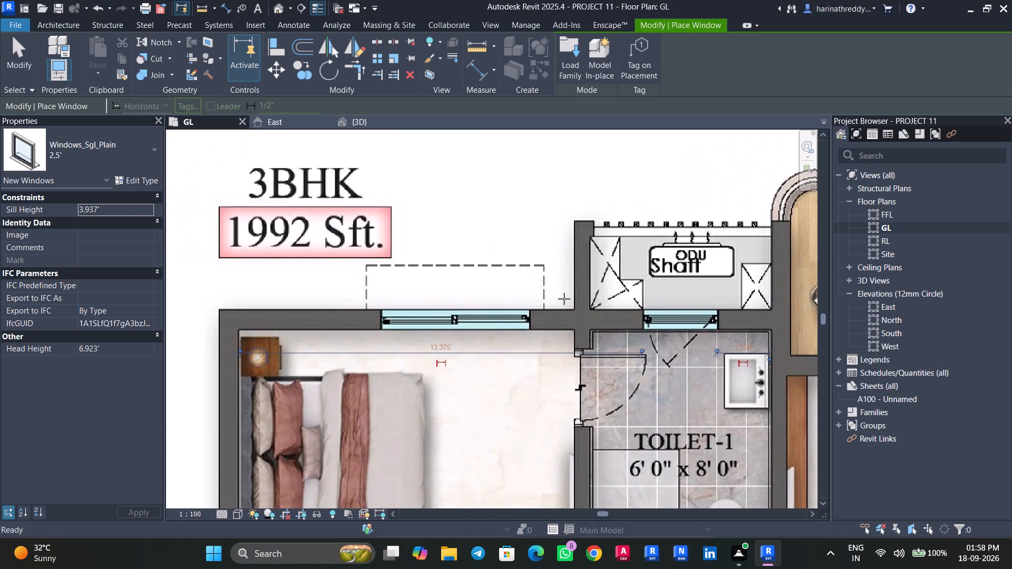
pyautogui.click(93, 148)
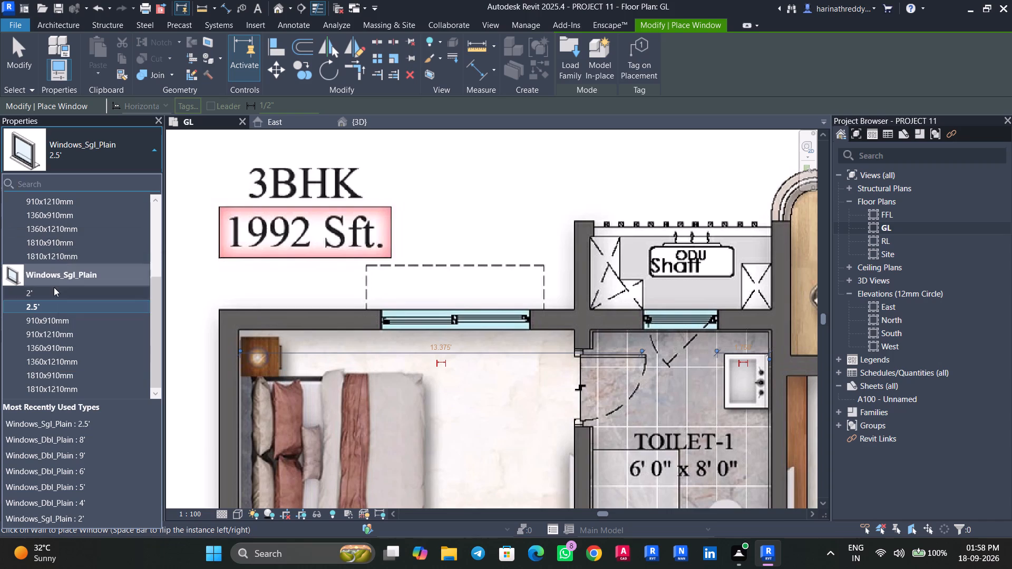
pyautogui.scroll(2, 53, 230)
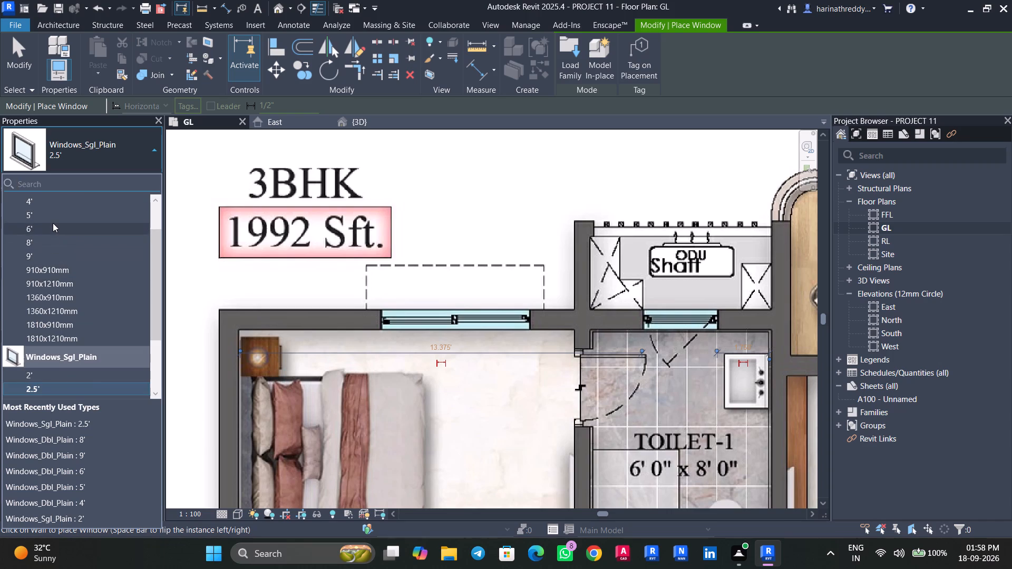
pyautogui.click(53, 223)
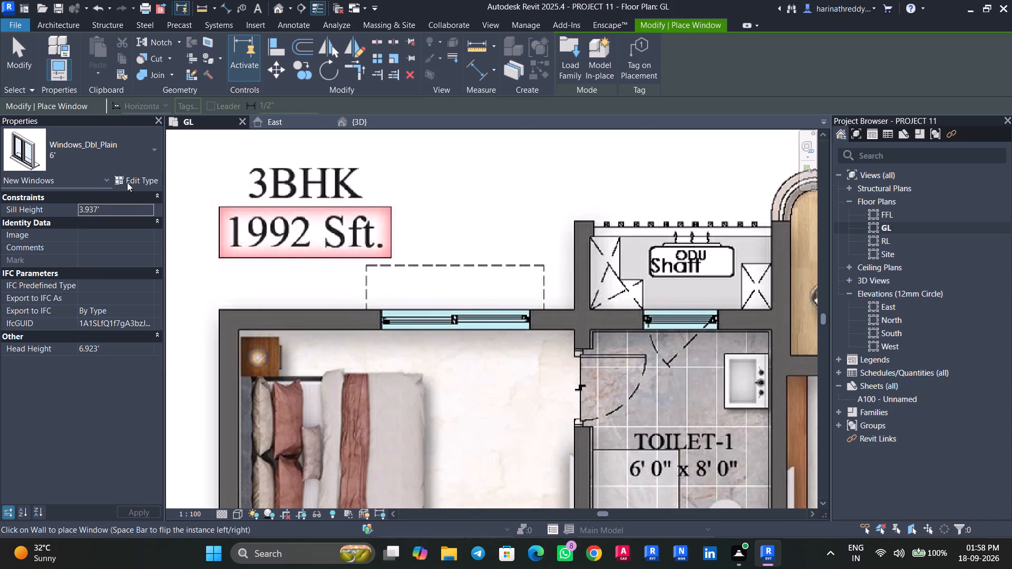
pyautogui.click(119, 161)
pyautogui.scroll(2, 35, 277)
pyautogui.click(43, 257)
pyautogui.click(104, 165)
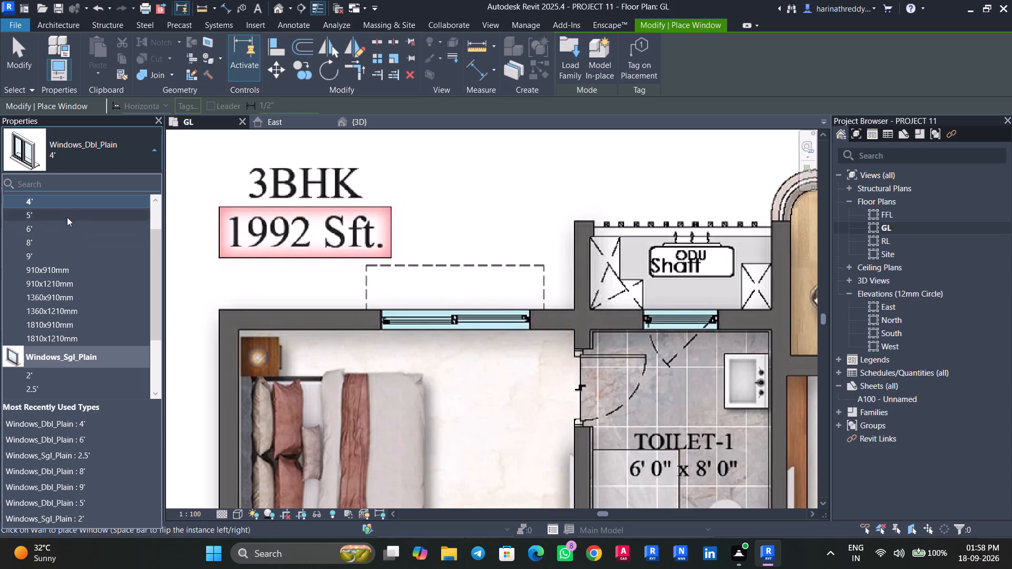
pyautogui.click(67, 216)
pyautogui.scroll(4, 483, 337)
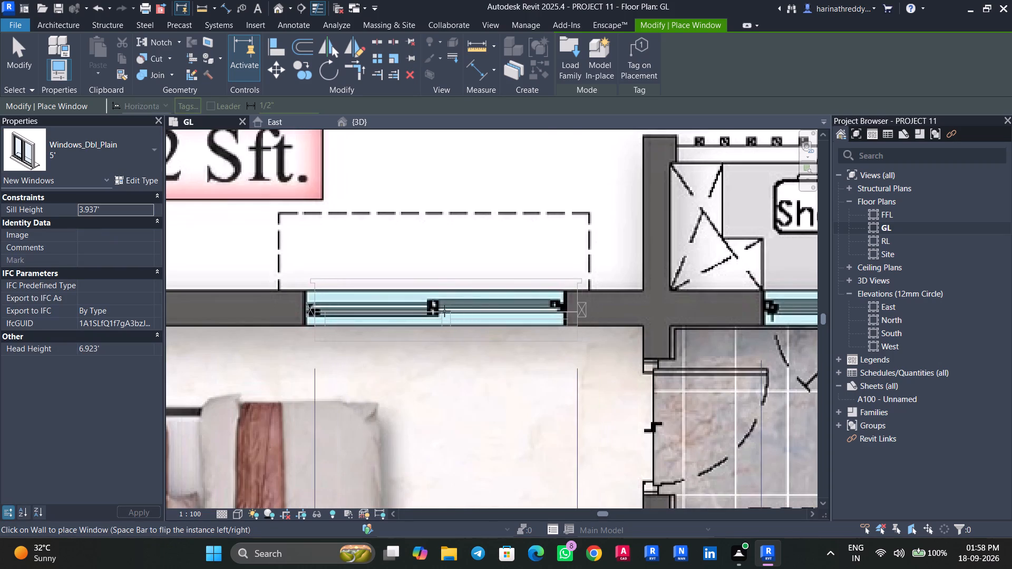
pyautogui.click(432, 289)
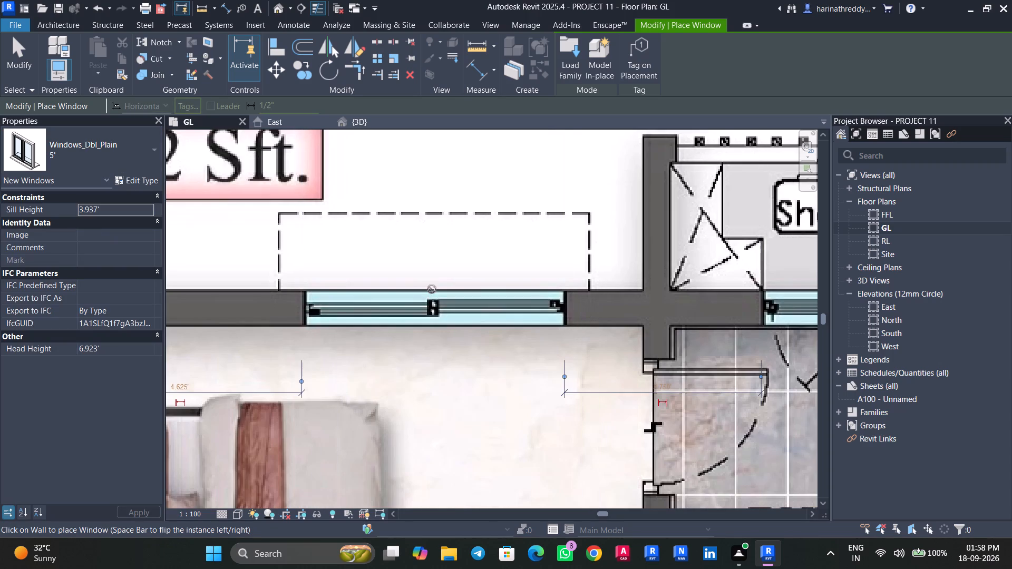
# Place a 2.5' Windows_Dbl_Plain window in the west outer wall of the 11'0" x 12'0" Bed Room-1, over the drawn window.
pyautogui.scroll(-6, 432, 289)
pyautogui.moveTo(368, 382); pyautogui.dragTo(445, 191, button='middle')
pyautogui.click(59, 145)
pyautogui.scroll(3, 53, 236)
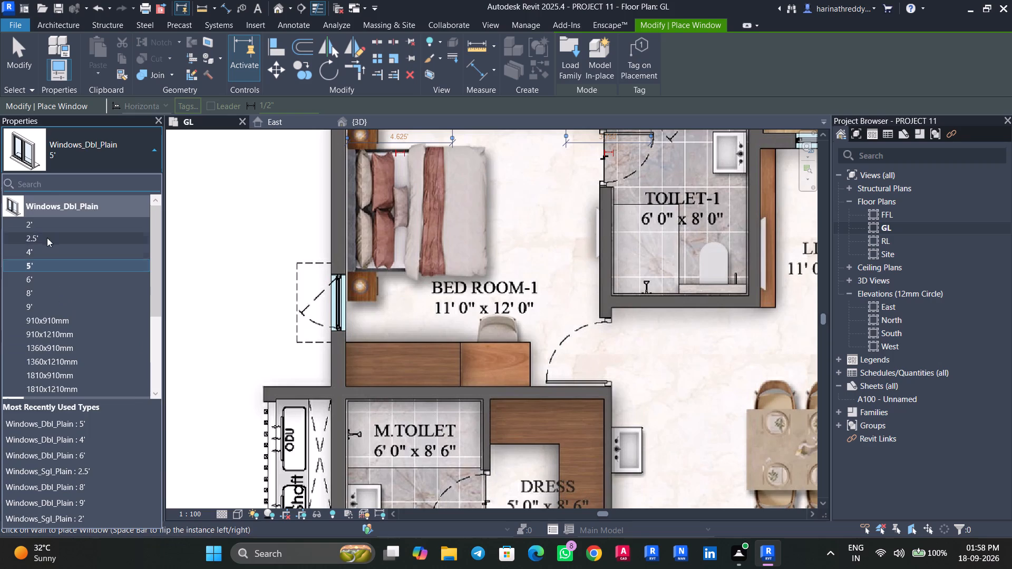
pyautogui.click(47, 237)
pyautogui.scroll(4, 336, 309)
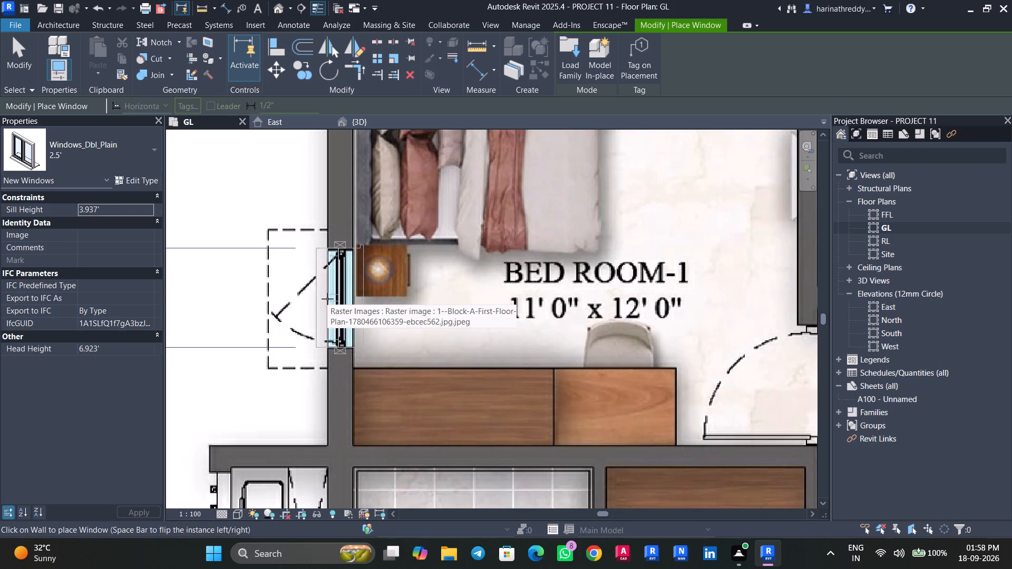
pyautogui.click(327, 299)
# Place a 2.5' Windows_Sgl_Plain window in the wall between the 6'0" x 8'6" M.Toilet and the ODU shaft, over the drawn window.
pyautogui.scroll(-6, 327, 299)
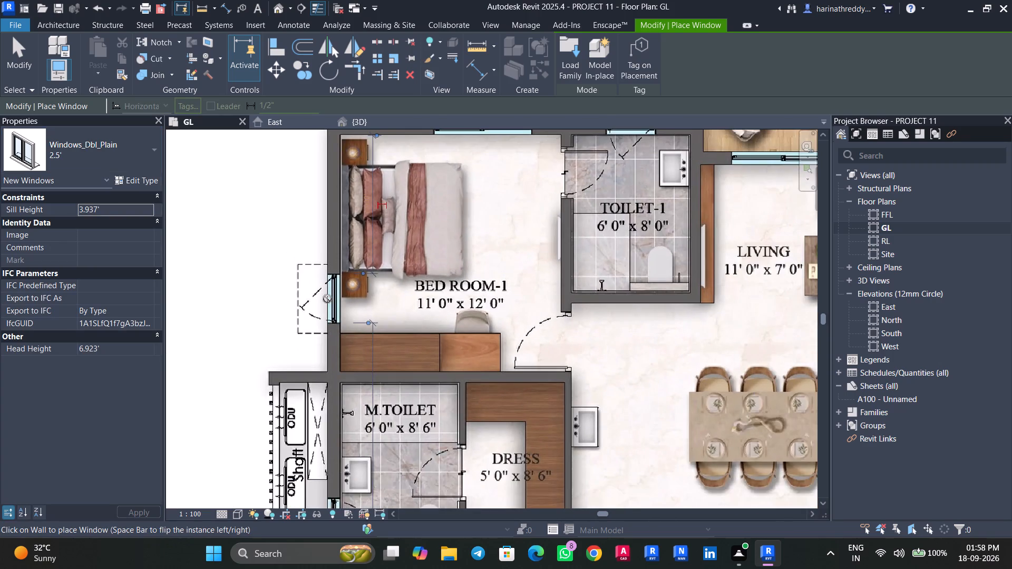
pyautogui.scroll(-2, 327, 299)
pyautogui.moveTo(327, 298); pyautogui.dragTo(339, 193, button='middle')
pyautogui.scroll(4, 343, 355)
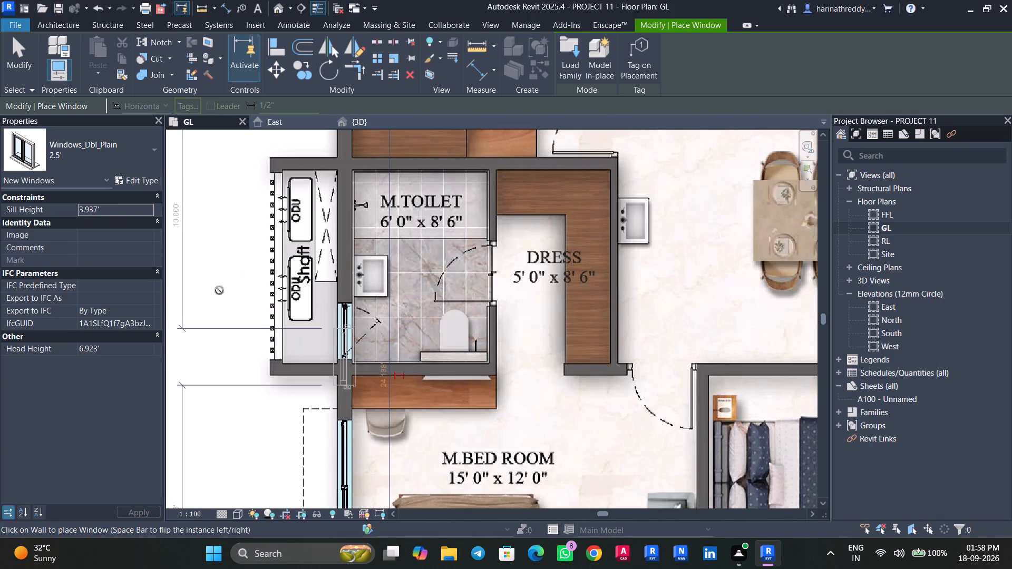
pyautogui.click(49, 150)
pyautogui.scroll(5, 67, 215)
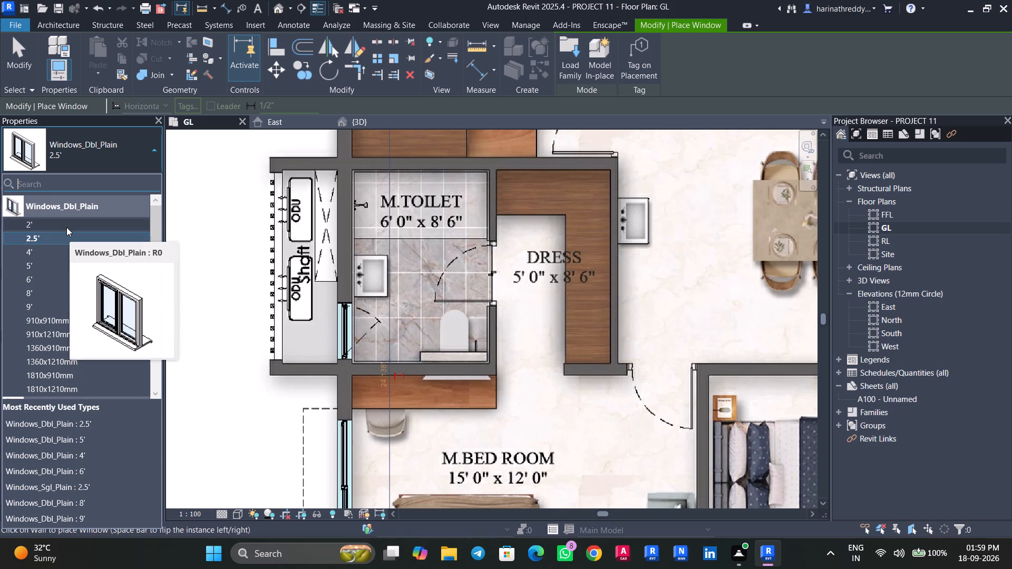
pyautogui.scroll(2, 66, 227)
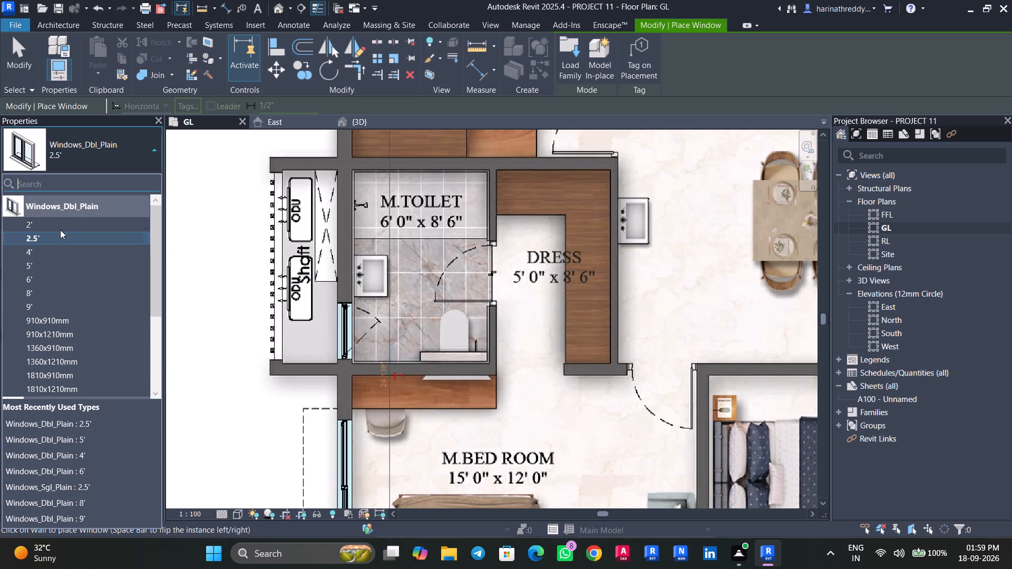
pyautogui.scroll(-3, 64, 305)
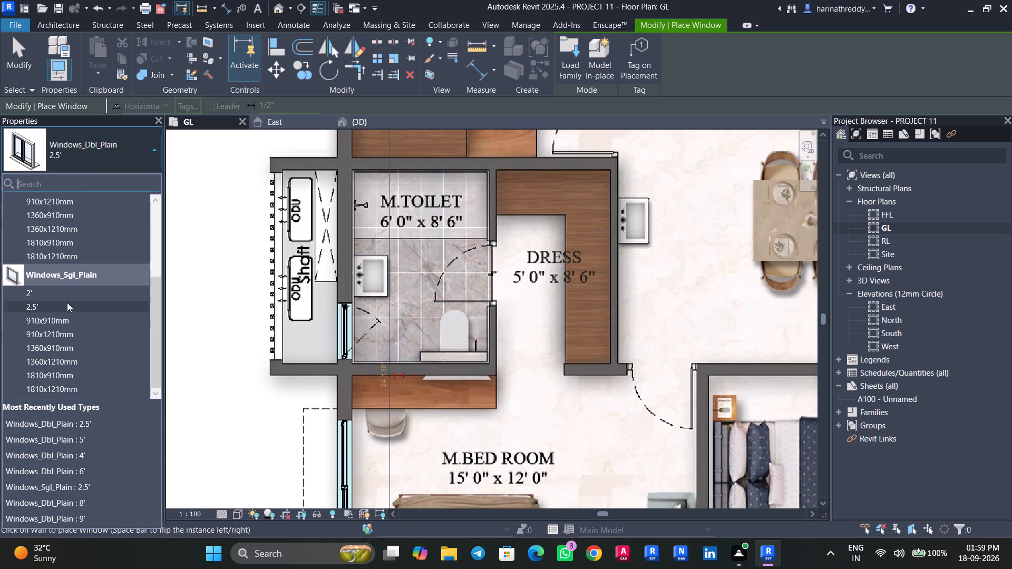
pyautogui.click(54, 306)
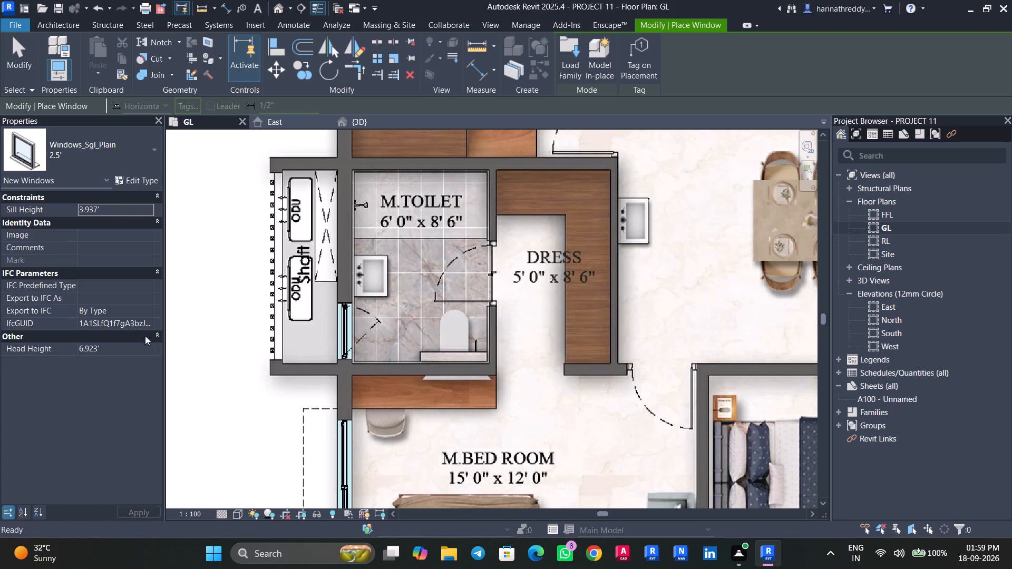
pyautogui.scroll(7, 363, 342)
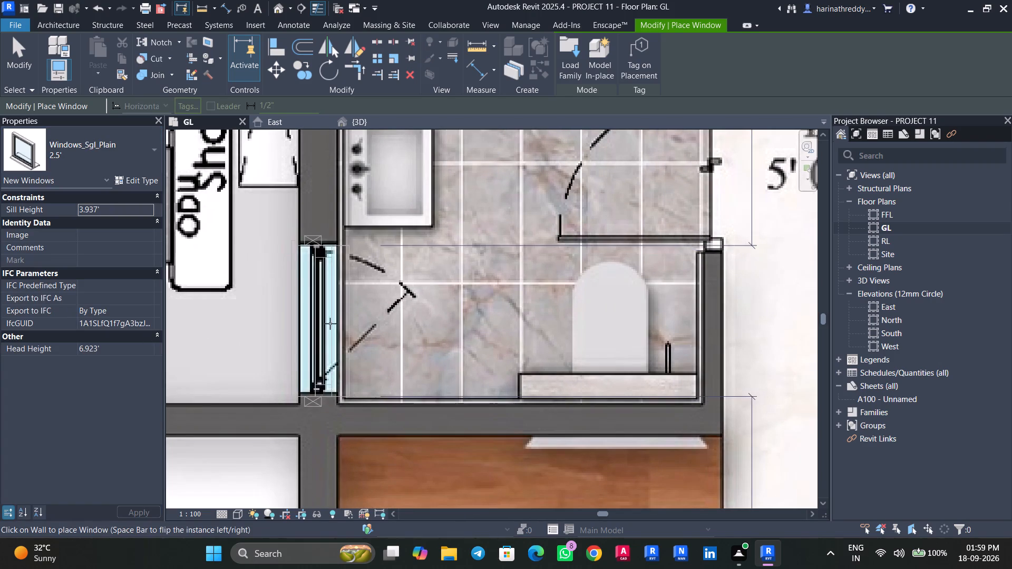
pyautogui.click(303, 321)
# Place a 6' Windows_Dbl_Plain window in the west outer wall of the 15'0" x 12'0" M.Bed Room, over the drawn window.
pyautogui.scroll(-10, 303, 320)
pyautogui.moveTo(303, 320); pyautogui.dragTo(334, 210, button='middle')
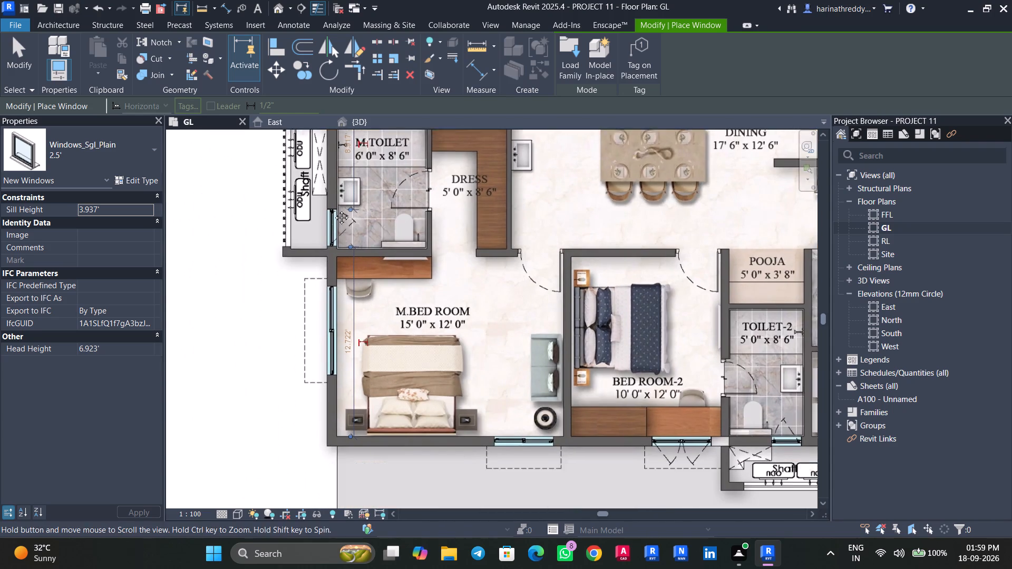
pyautogui.moveTo(334, 210); pyautogui.dragTo(335, 209, button='middle')
pyautogui.scroll(5, 344, 312)
pyautogui.click(79, 153)
pyautogui.scroll(5, 84, 266)
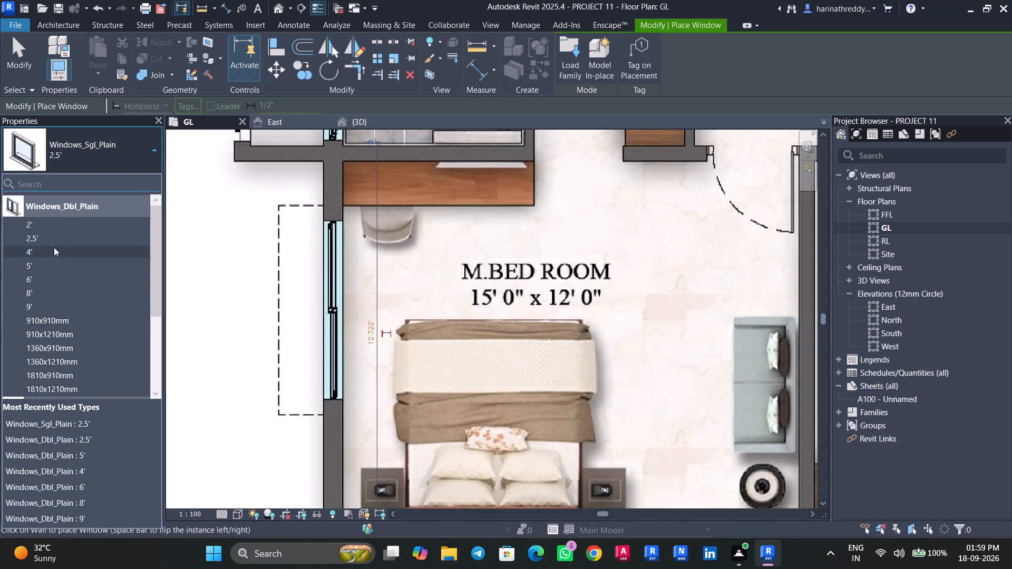
pyautogui.click(45, 278)
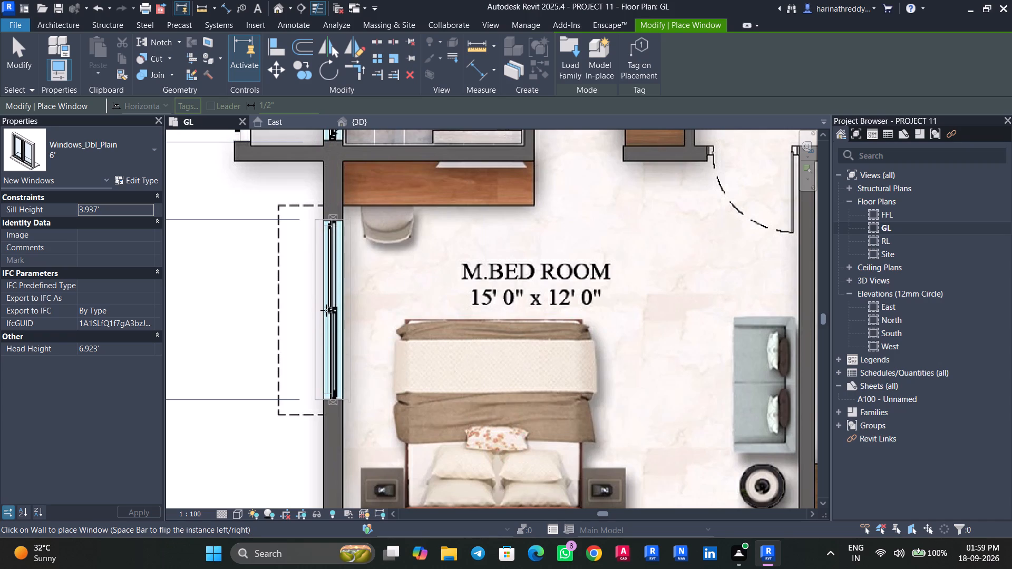
pyautogui.click(326, 310)
# Place 4' Windows_Dbl_Plain windows in the south outer walls of the M.Bed Room and the 10'0" x 12'0" Bed Room-2, over the drawn windows.
pyautogui.scroll(-8, 326, 310)
pyautogui.scroll(1, 456, 378)
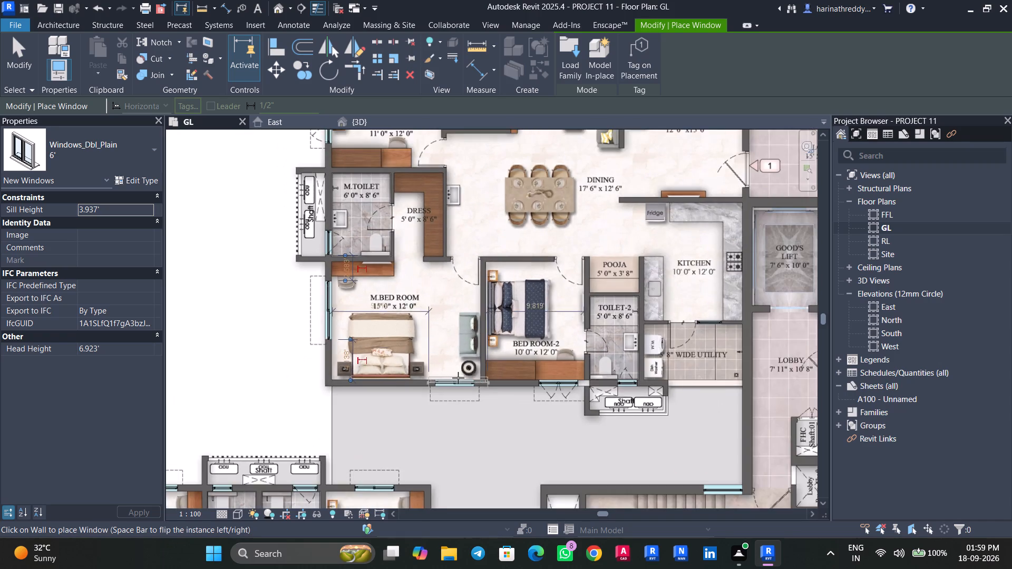
pyautogui.scroll(6, 458, 378)
pyautogui.moveTo(470, 399); pyautogui.dragTo(372, 360, button='middle')
pyautogui.click(85, 154)
pyautogui.scroll(5, 83, 234)
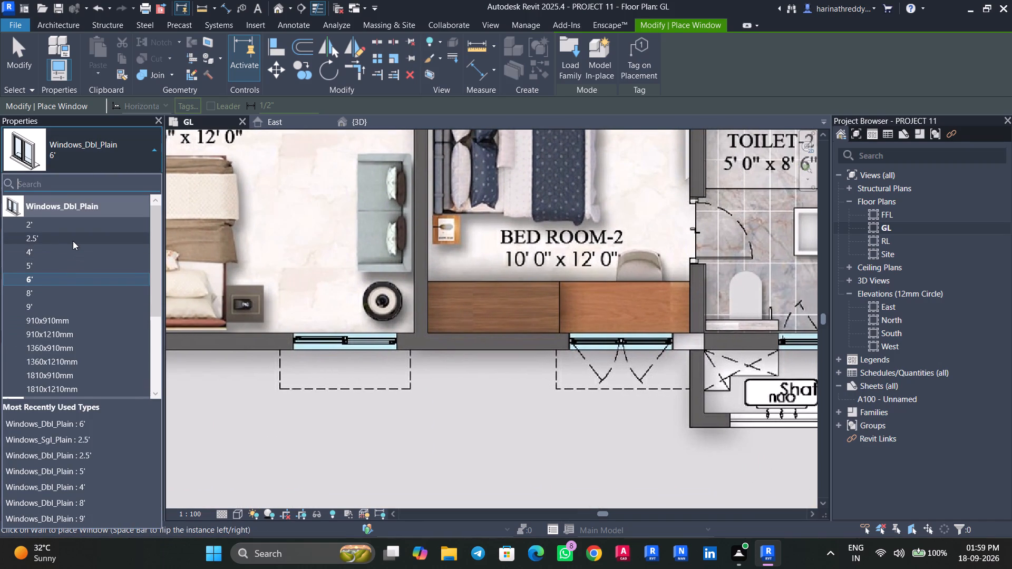
pyautogui.click(73, 241)
pyautogui.click(83, 163)
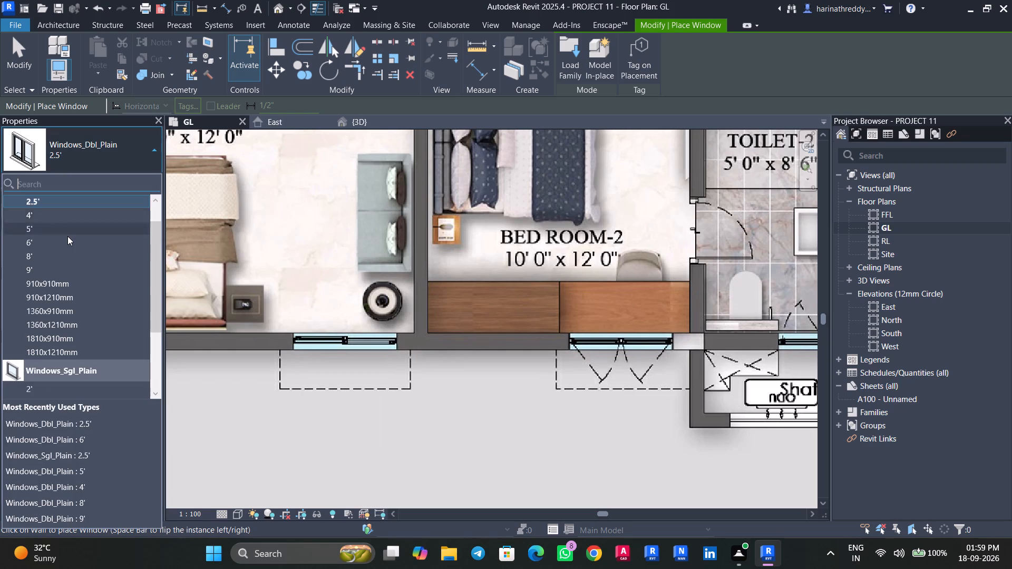
pyautogui.click(67, 218)
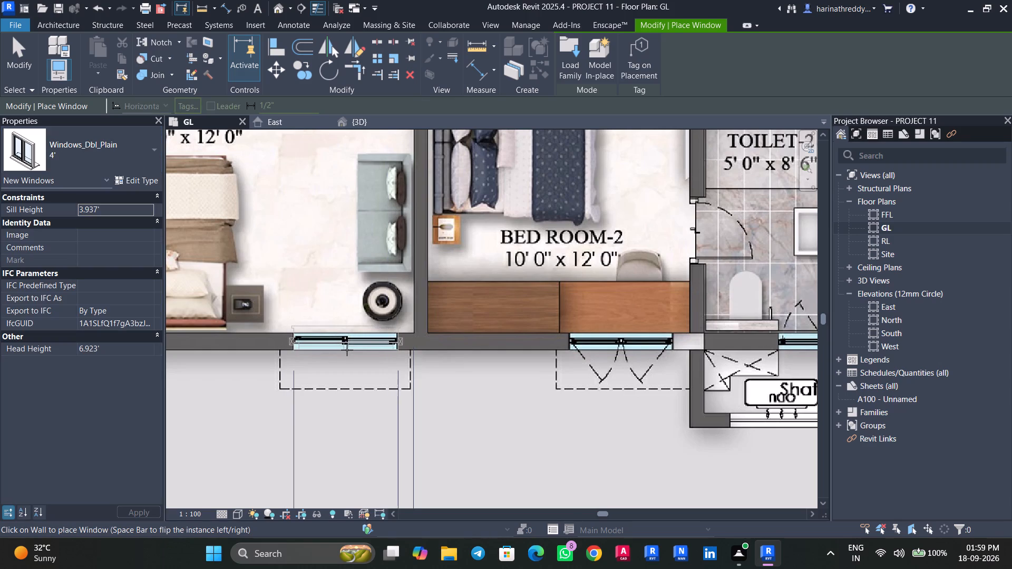
pyautogui.click(344, 349)
pyautogui.moveTo(592, 371); pyautogui.dragTo(410, 369, button='middle')
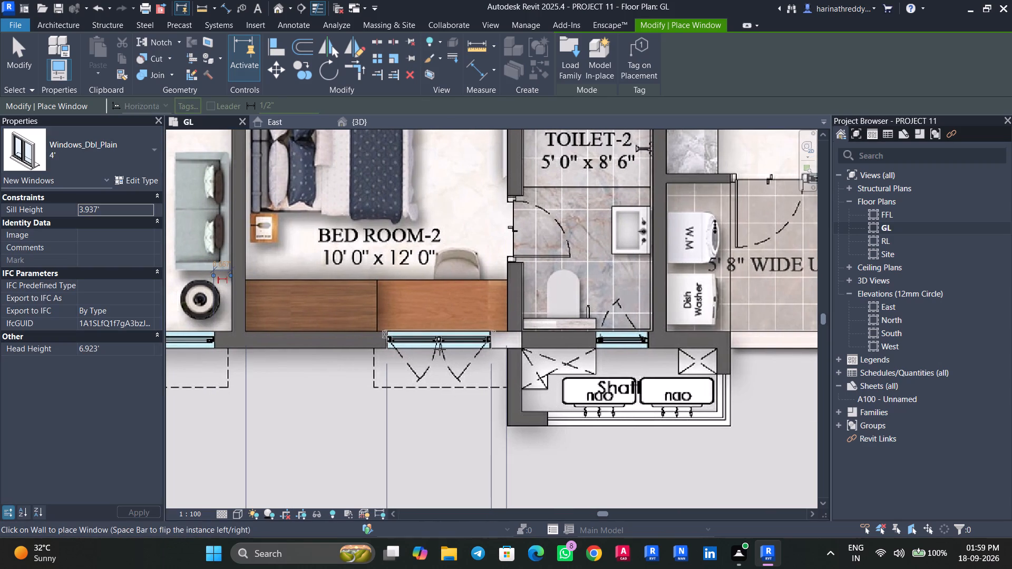
pyautogui.click(440, 349)
# Place a 2' Windows_Sgl_Plain window in the wall between the 5'0" x 8'6" Toilet-2 and the ODU shaft, over the drawn window.
pyautogui.moveTo(462, 369); pyautogui.dragTo(349, 438, button='middle')
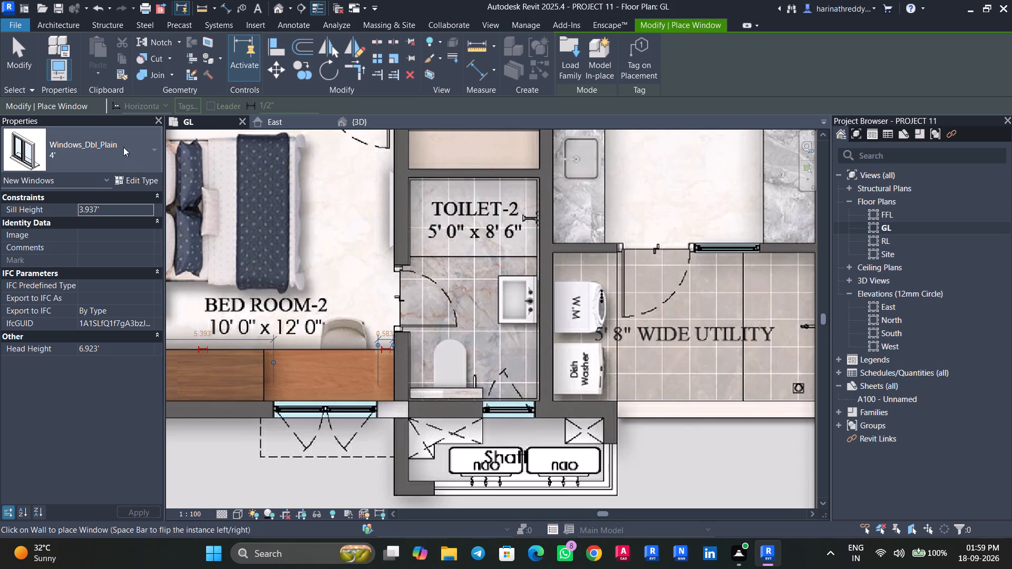
pyautogui.click(120, 142)
pyautogui.scroll(5, 74, 284)
pyautogui.scroll(-1, 52, 327)
pyautogui.scroll(1, 52, 327)
pyautogui.scroll(-2, 52, 327)
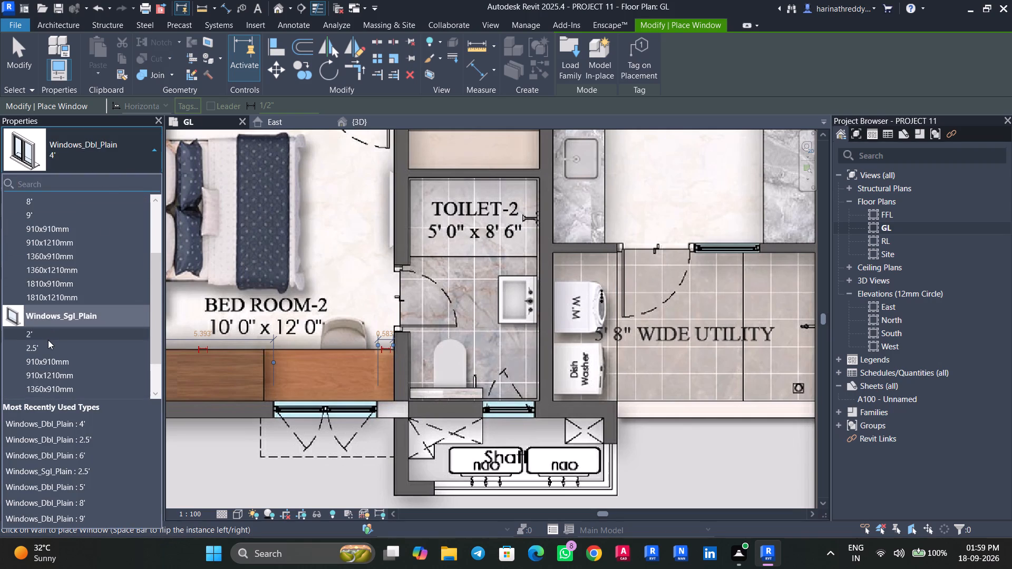
pyautogui.click(48, 340)
pyautogui.scroll(4, 502, 396)
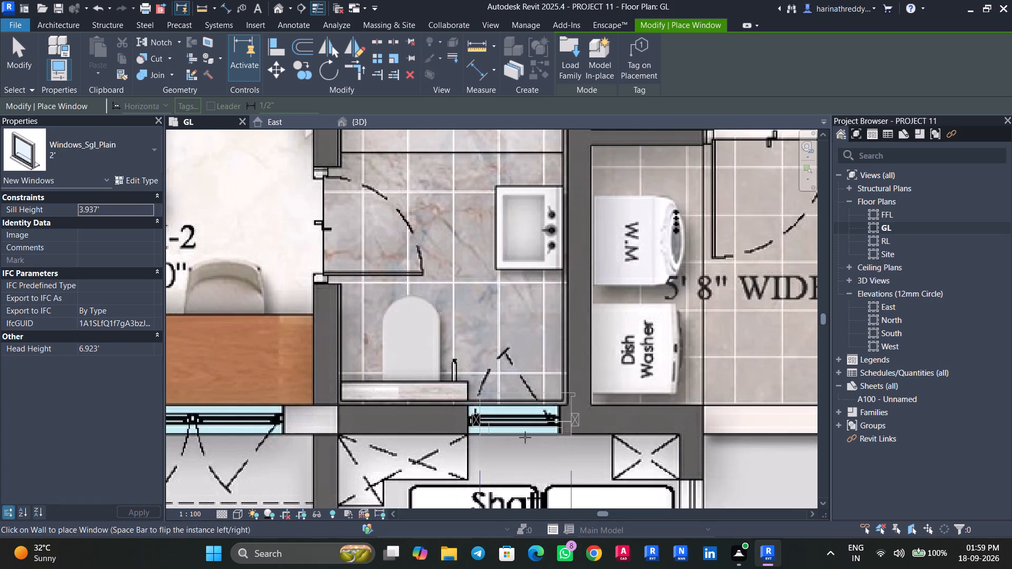
pyautogui.click(515, 437)
# Place a 4' Windows_Dbl_Plain window in the staircase's north wall beside the lobby, over the drawn window, and end window placement.
pyautogui.scroll(-6, 515, 437)
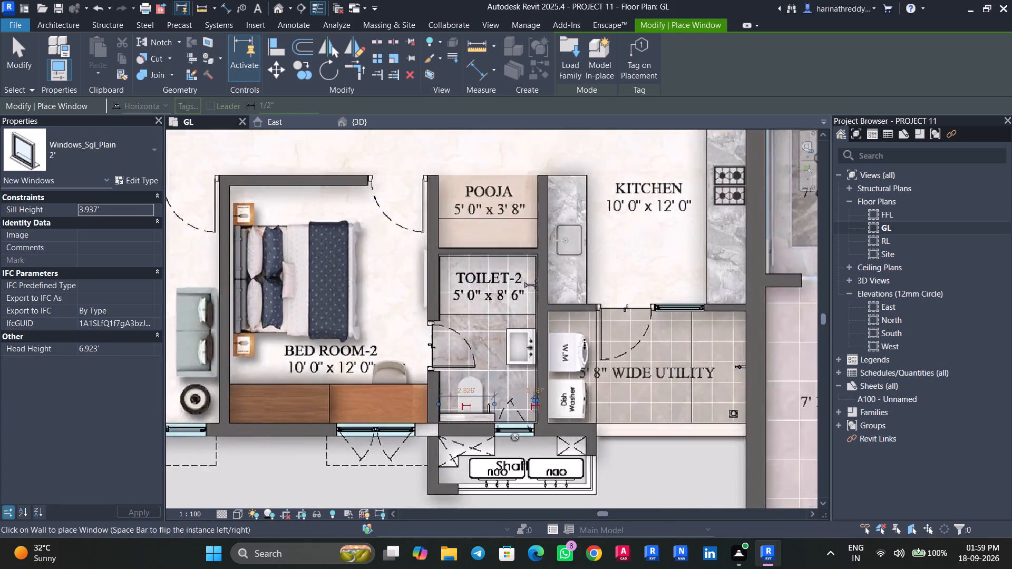
pyautogui.scroll(-2, 515, 437)
pyautogui.moveTo(515, 437); pyautogui.dragTo(475, 419, button='middle')
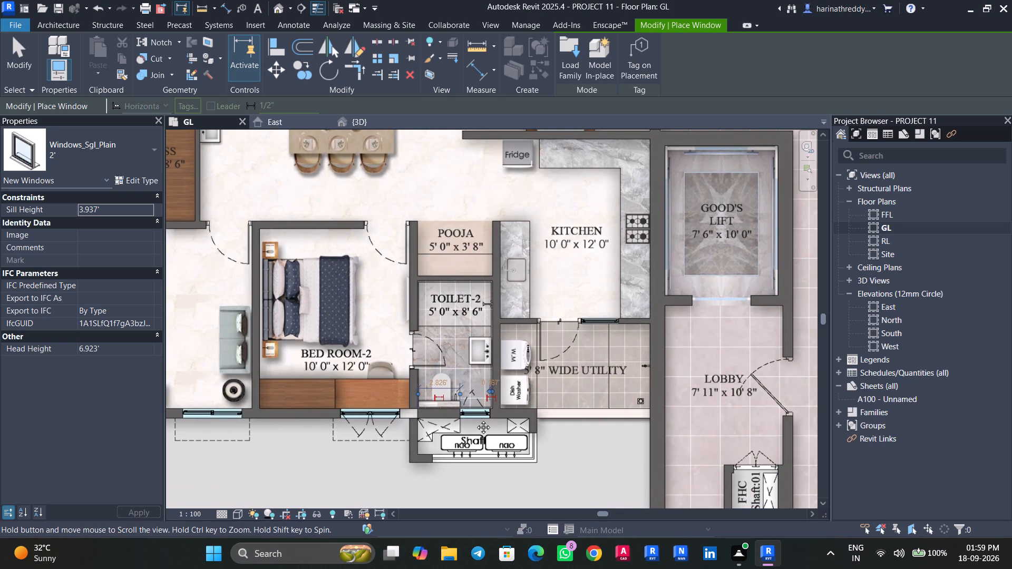
pyautogui.moveTo(475, 419); pyautogui.dragTo(402, 317, button='middle')
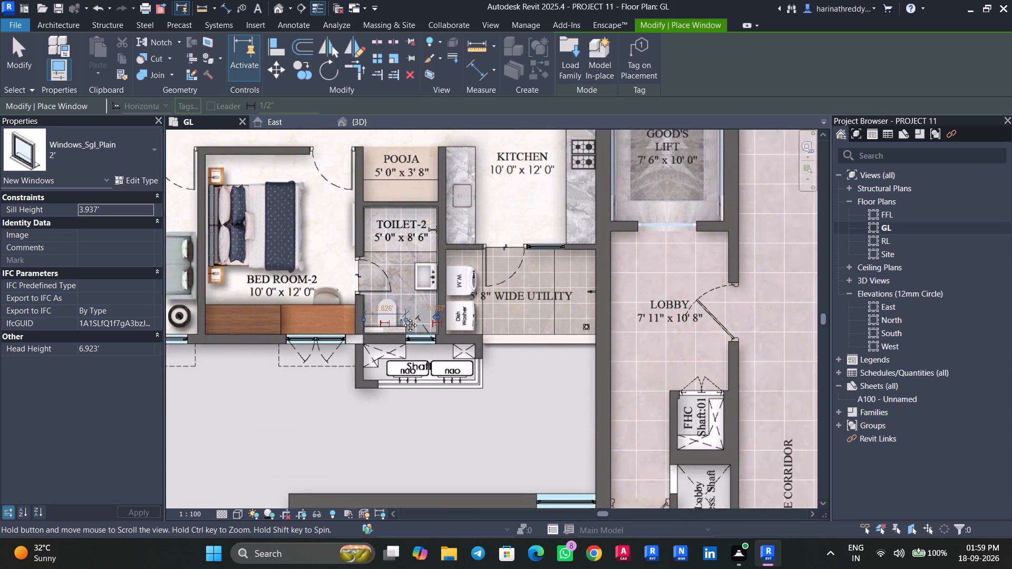
pyautogui.moveTo(402, 317); pyautogui.dragTo(310, 112, button='middle')
pyautogui.scroll(4, 475, 262)
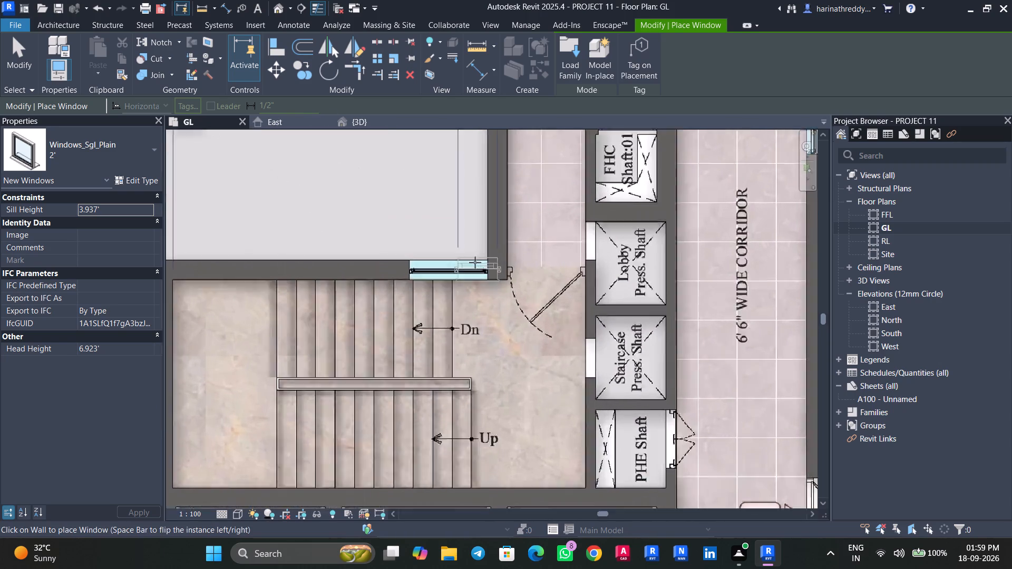
pyautogui.click(104, 152)
pyautogui.scroll(4, 77, 248)
pyautogui.scroll(-4, 65, 293)
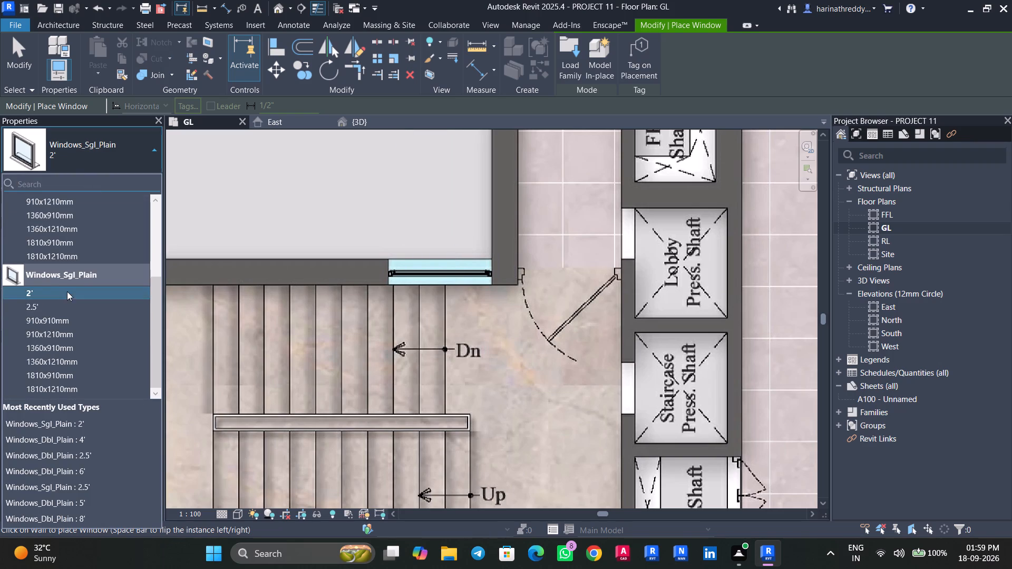
pyautogui.scroll(2, 62, 284)
pyautogui.scroll(-1, 62, 283)
pyautogui.scroll(2, 62, 283)
pyautogui.click(61, 251)
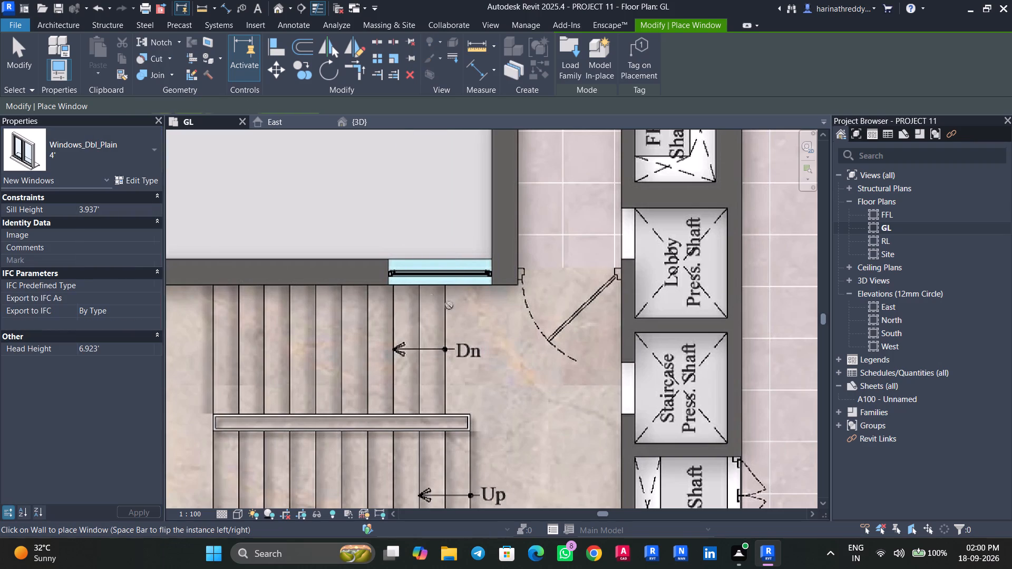
pyautogui.scroll(4, 443, 278)
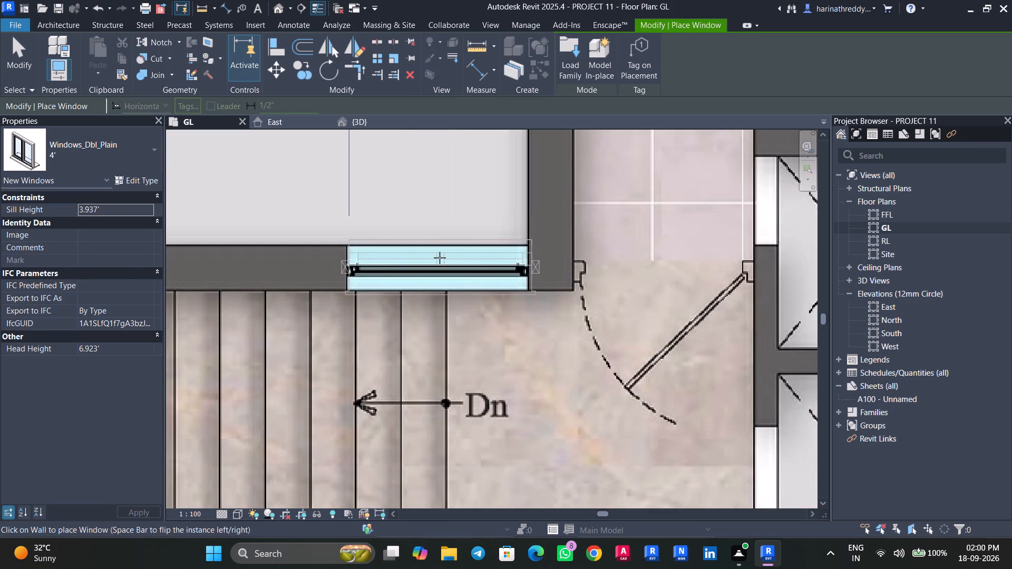
pyautogui.click(436, 253)
pyautogui.scroll(-8, 436, 253)
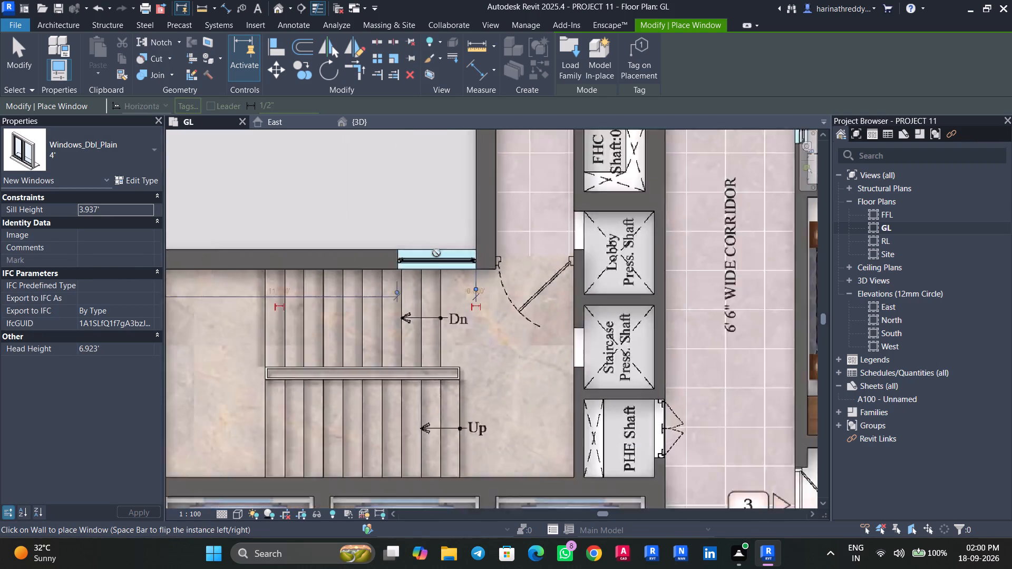
pyautogui.scroll(-6, 436, 253)
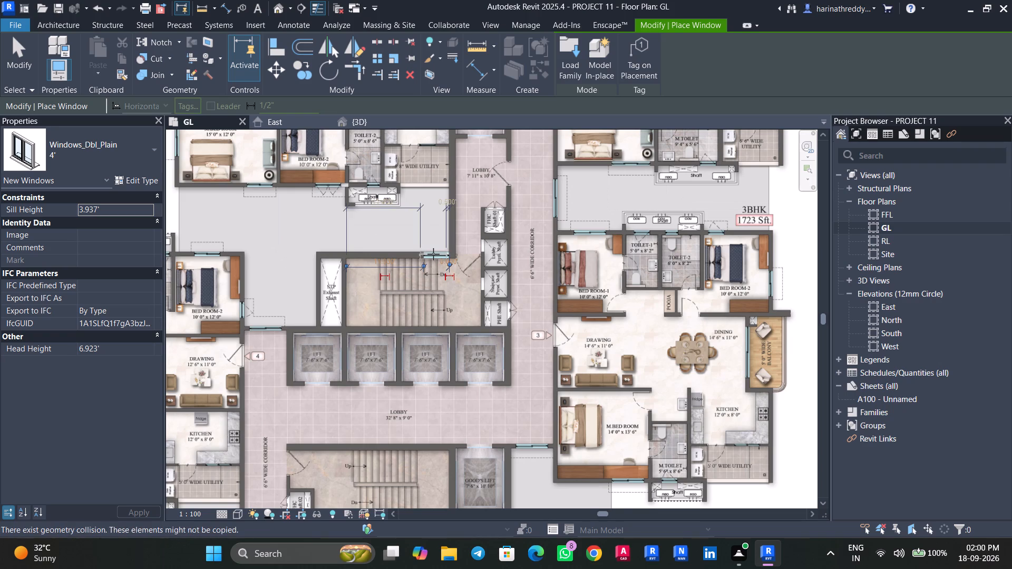
pyautogui.press('Escape')
pyautogui.press('Escape')
pyautogui.press('Escape')
pyautogui.press('Escape')
# In the 3D view, select all Windows_Sgl_Plain 2.5' instances and set their sill height to 6'.
pyautogui.click(359, 122)
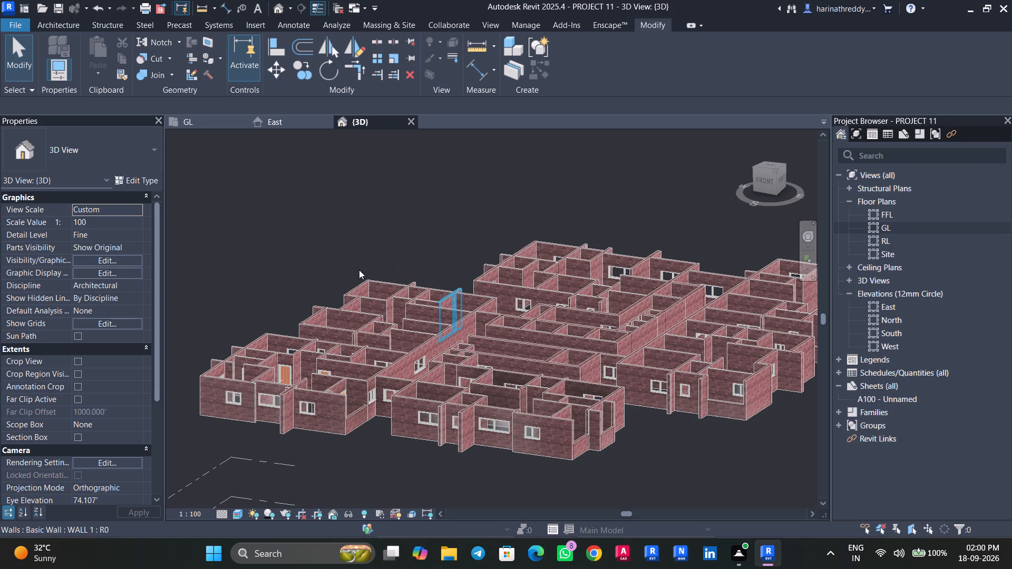
pyautogui.keyDown('shift'); pyautogui.moveTo(373, 224); pyautogui.dragTo(440, 323, button='middle'); pyautogui.keyUp('shift')
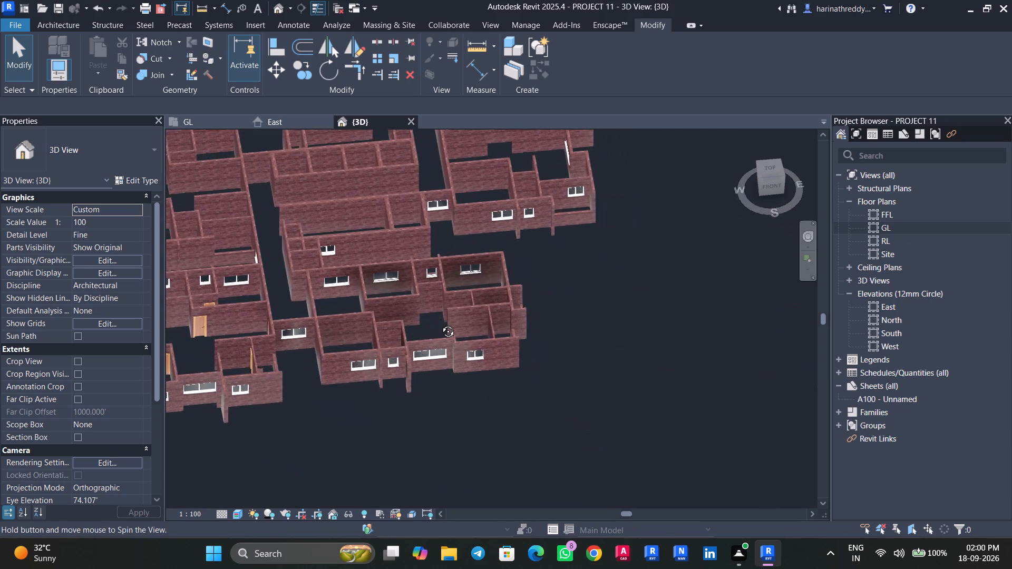
pyautogui.keyDown('shift'); pyautogui.moveTo(440, 323); pyautogui.dragTo(451, 308, button='middle'); pyautogui.keyUp('shift')
pyautogui.scroll(4, 446, 402)
pyautogui.keyDown('shift'); pyautogui.moveTo(408, 385); pyautogui.dragTo(397, 273, button='middle'); pyautogui.keyUp('shift')
pyautogui.scroll(12, 421, 465)
pyautogui.scroll(-2, 315, 482)
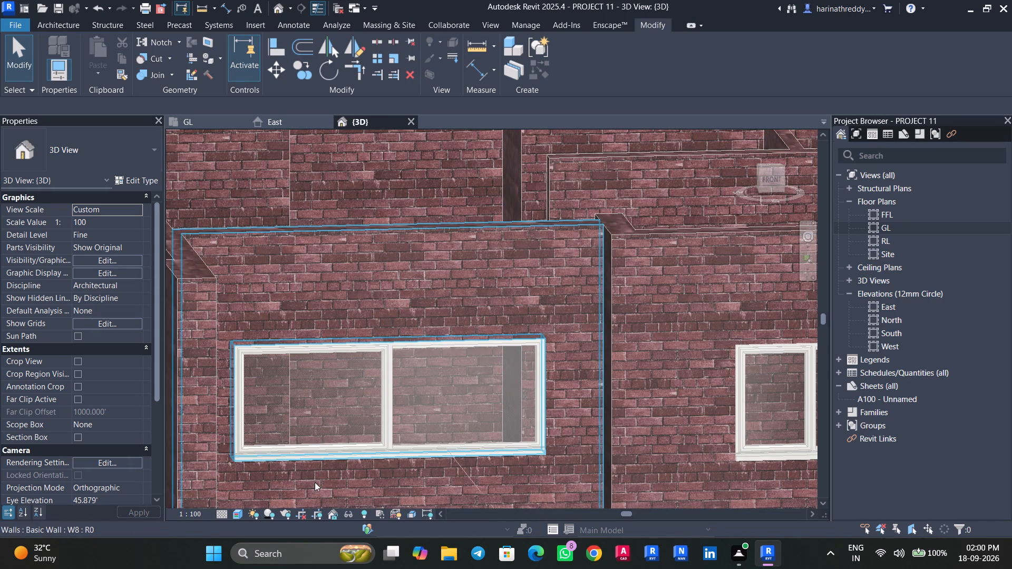
pyautogui.scroll(-6, 315, 482)
pyautogui.scroll(-3, 630, 438)
pyautogui.keyDown('shift'); pyautogui.moveTo(721, 446); pyautogui.dragTo(704, 490, button='middle'); pyautogui.keyUp('shift')
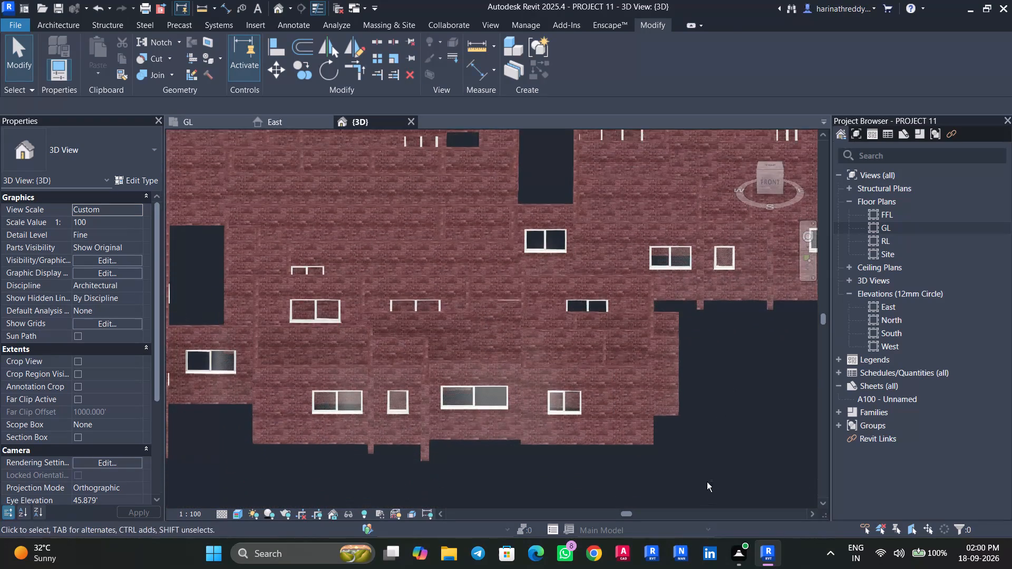
pyautogui.click(729, 261)
pyautogui.press('s')
pyautogui.press('a')
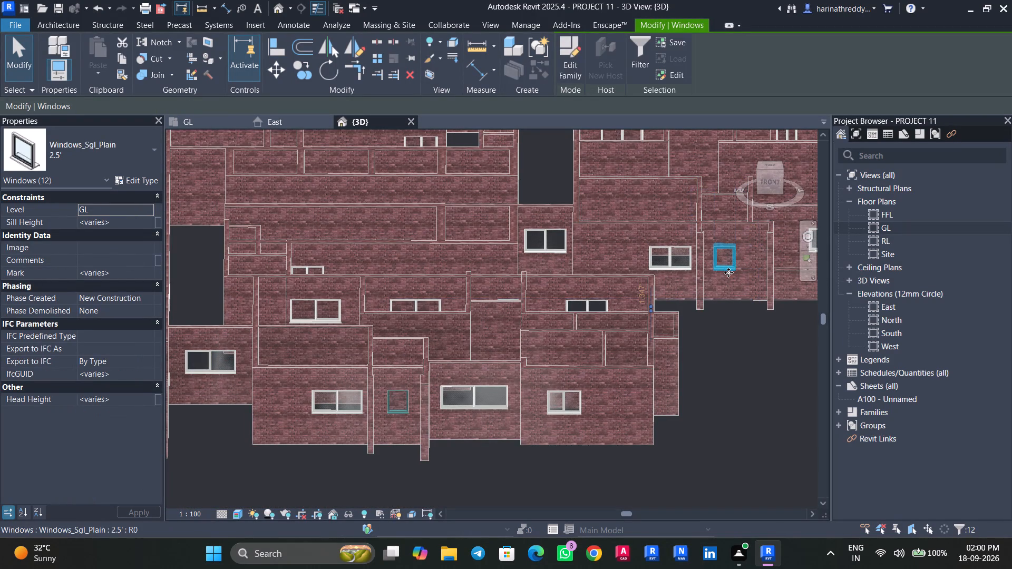
pyautogui.click(116, 224)
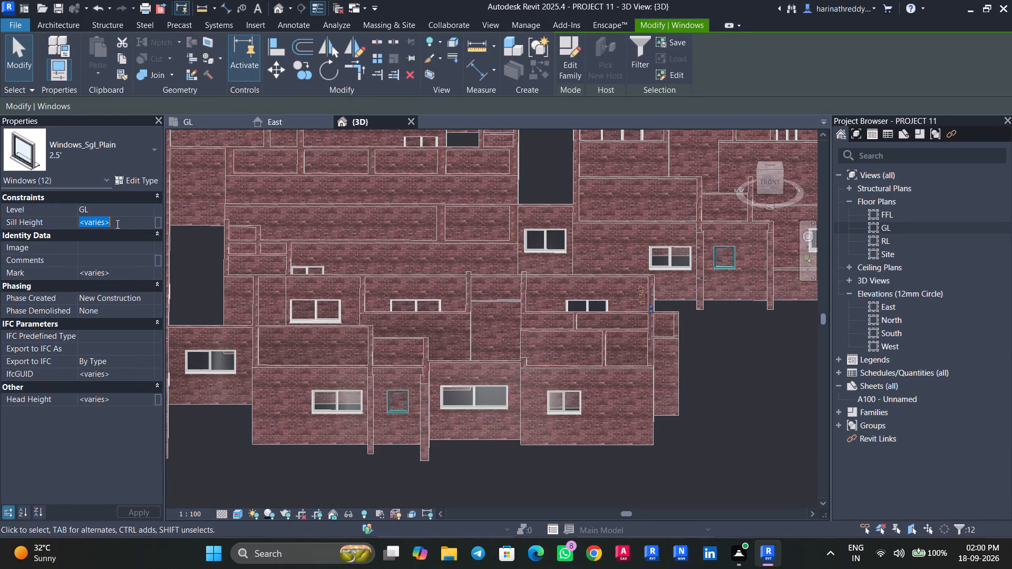
pyautogui.write("6'")
pyautogui.press('Return')
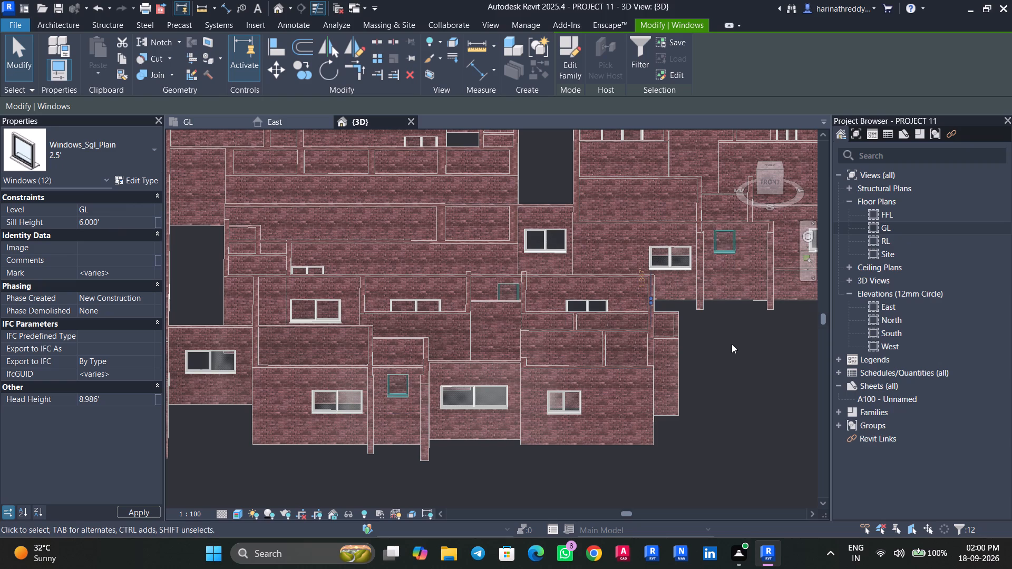
pyautogui.press('Escape')
# Edit the Windows_Sgl_Plain 2.5' window type, setting its Rough Height to 2.5', and apply the change to all instances.
pyautogui.keyDown('shift'); pyautogui.moveTo(748, 364); pyautogui.dragTo(734, 327, button='middle'); pyautogui.keyUp('shift')
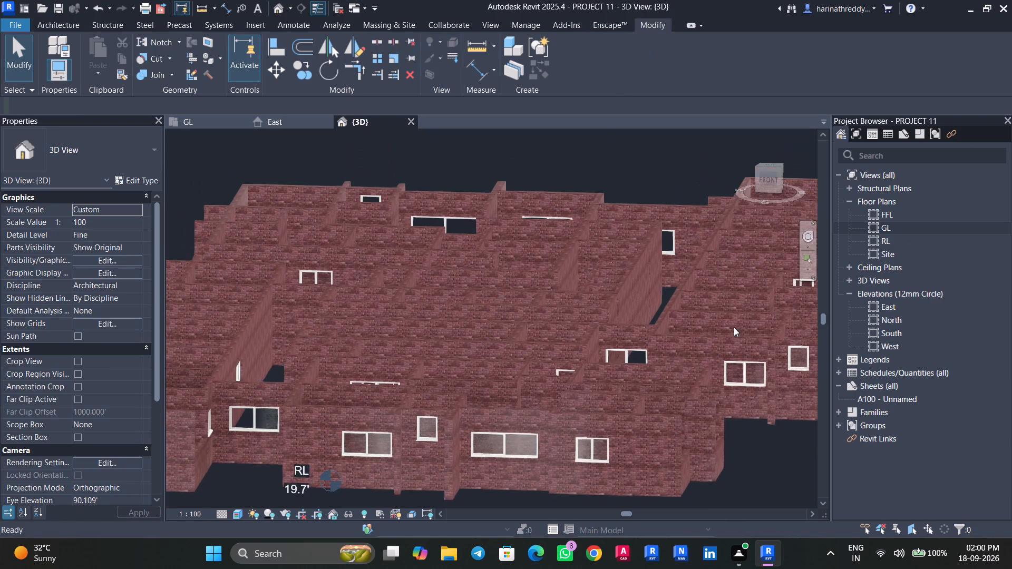
pyautogui.click(793, 361)
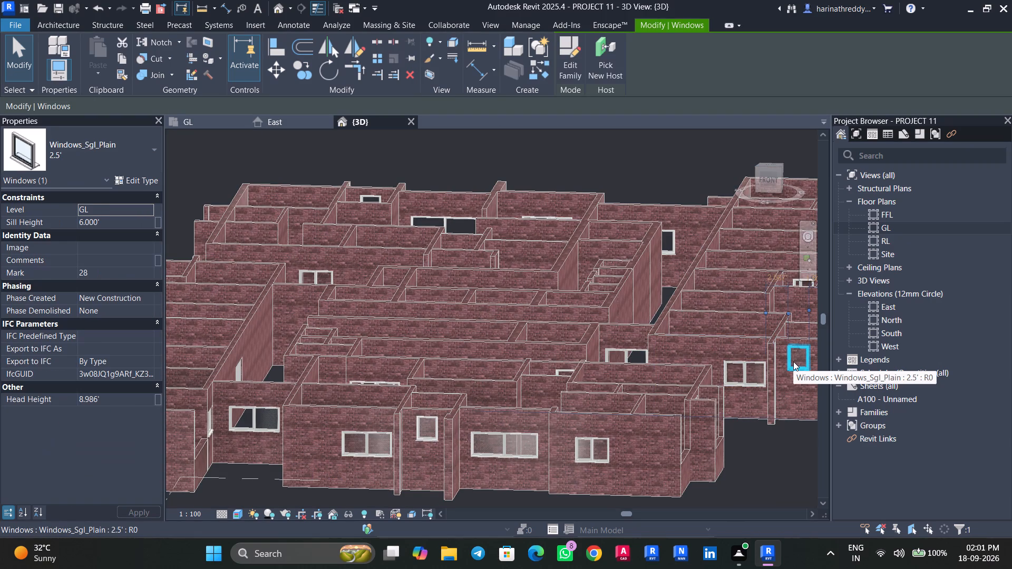
pyautogui.write('SA')
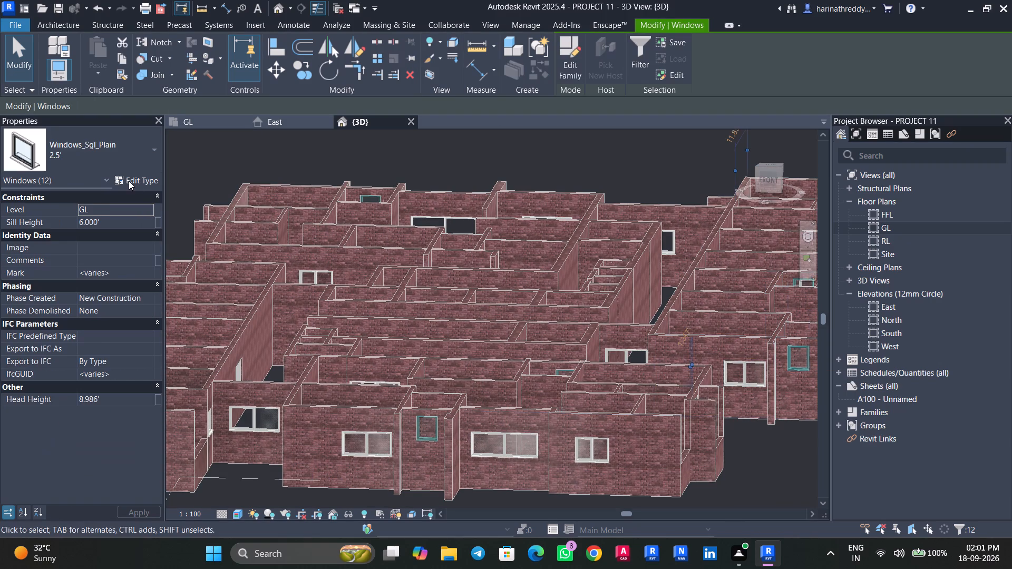
pyautogui.click(129, 181)
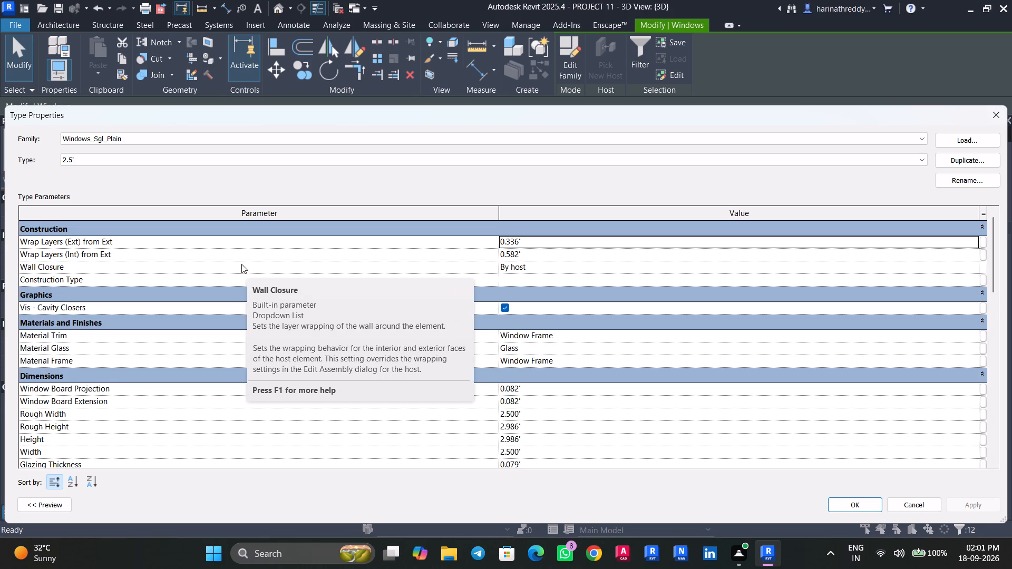
pyautogui.scroll(-4, 519, 365)
pyautogui.click(531, 302)
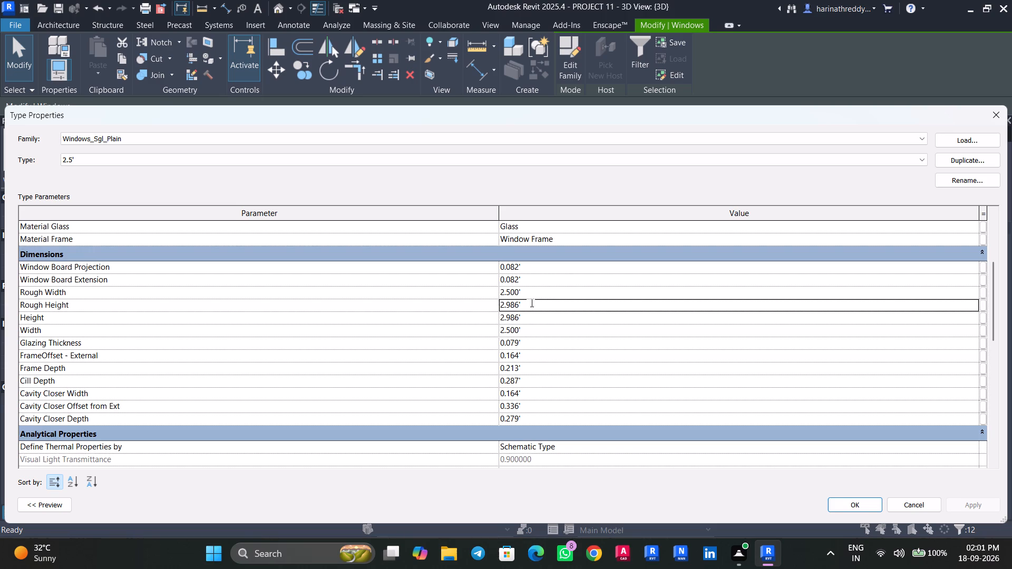
pyautogui.press('2')
pyautogui.write(".5'")
pyautogui.press('Return')
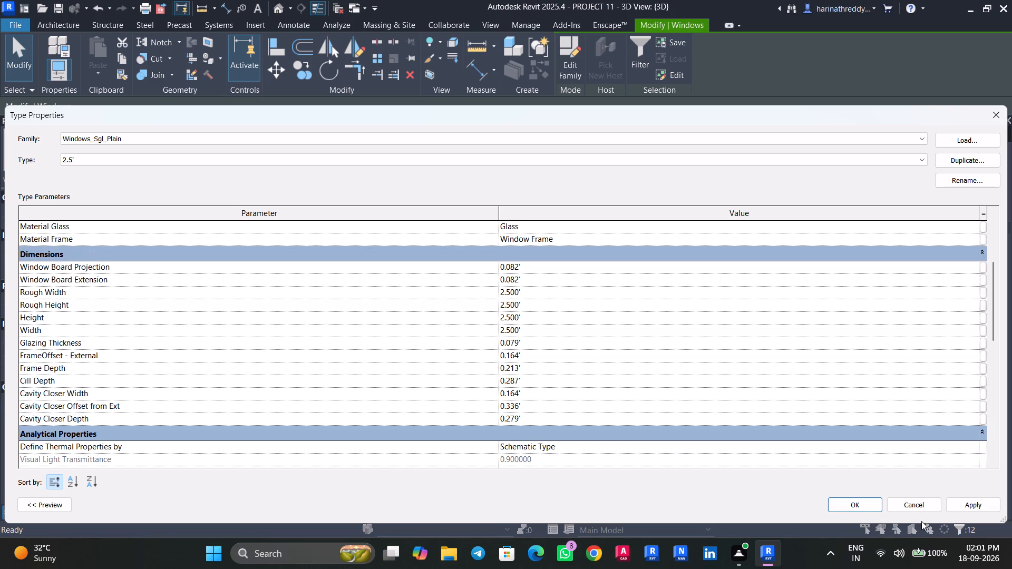
pyautogui.click(965, 507)
pyautogui.click(859, 505)
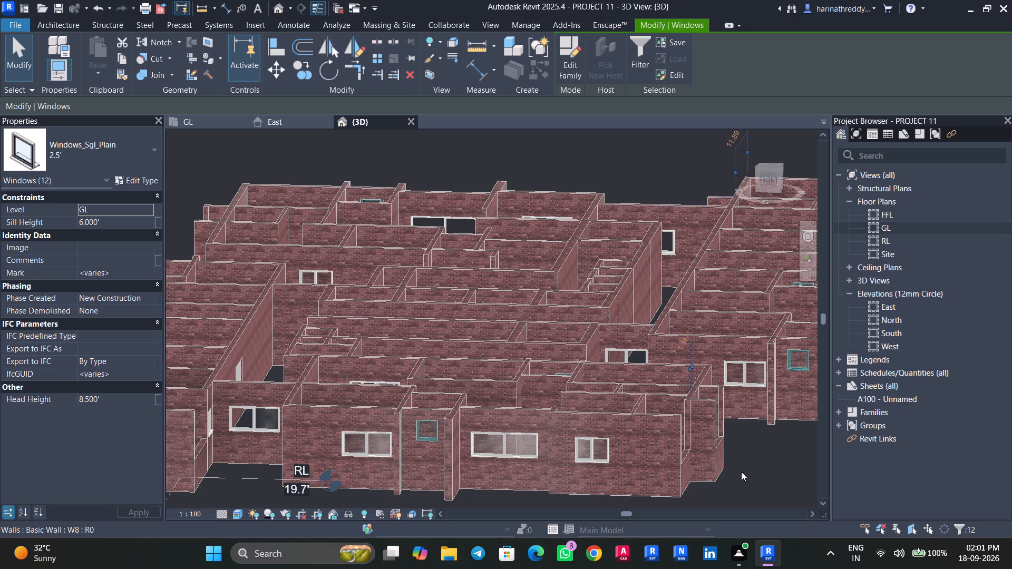
pyautogui.click(763, 466)
# Examine the windows along the building's front side in 3D, comparing the 2.5' single windows with the neighbouring double windows.
pyautogui.scroll(1, 766, 465)
pyautogui.moveTo(766, 465); pyautogui.dragTo(708, 428, button='middle')
pyautogui.scroll(-3, 711, 440)
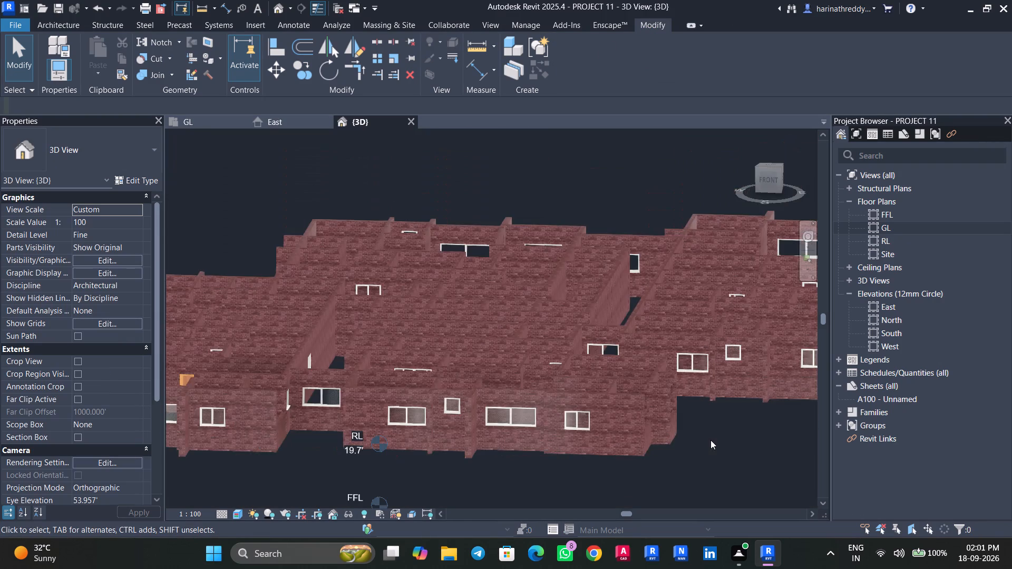
pyautogui.click(448, 404)
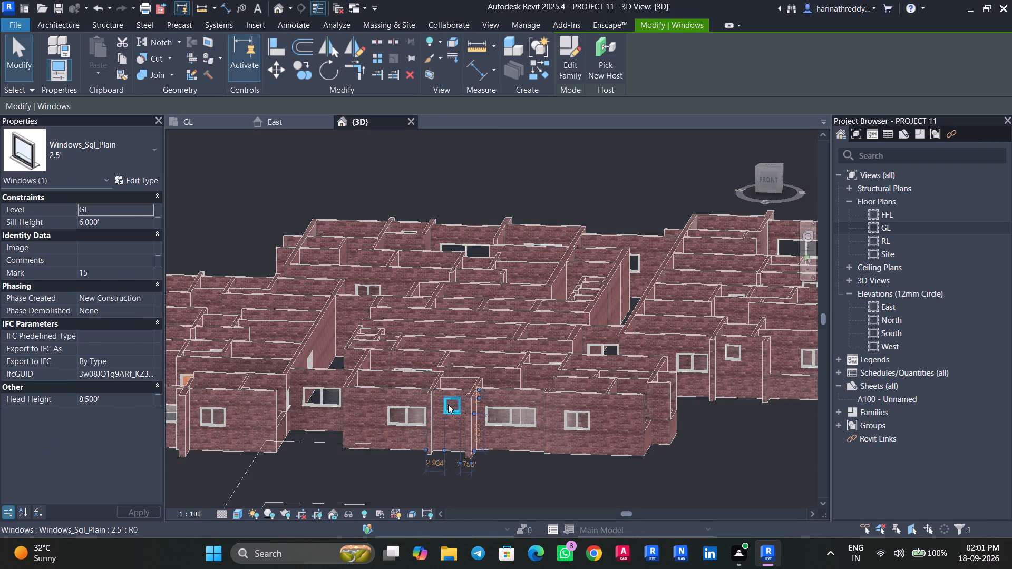
pyautogui.click(313, 464)
pyautogui.moveTo(316, 464); pyautogui.dragTo(588, 445, button='middle')
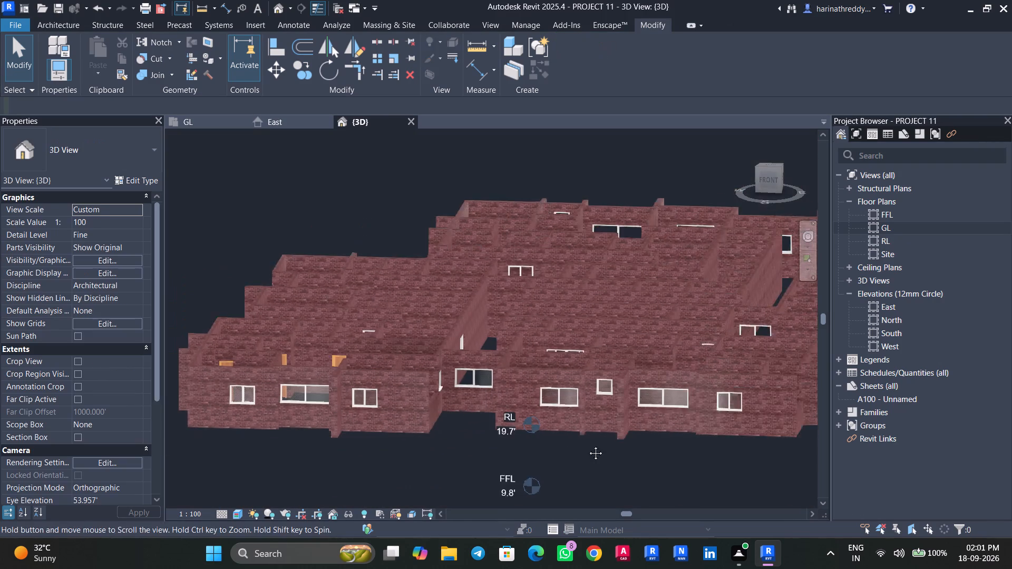
pyautogui.moveTo(588, 445); pyautogui.dragTo(599, 445, button='middle')
pyautogui.scroll(4, 399, 346)
pyautogui.scroll(-1, 403, 346)
pyautogui.scroll(5, 552, 306)
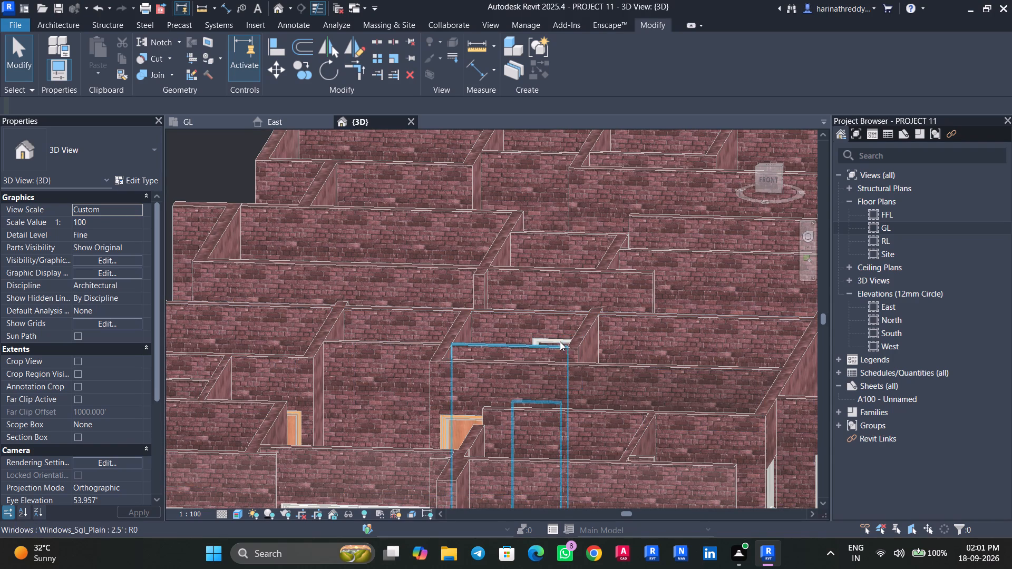
pyautogui.click(562, 338)
pyautogui.scroll(-1, 176, 253)
pyautogui.scroll(1, 176, 253)
pyautogui.scroll(-6, 176, 253)
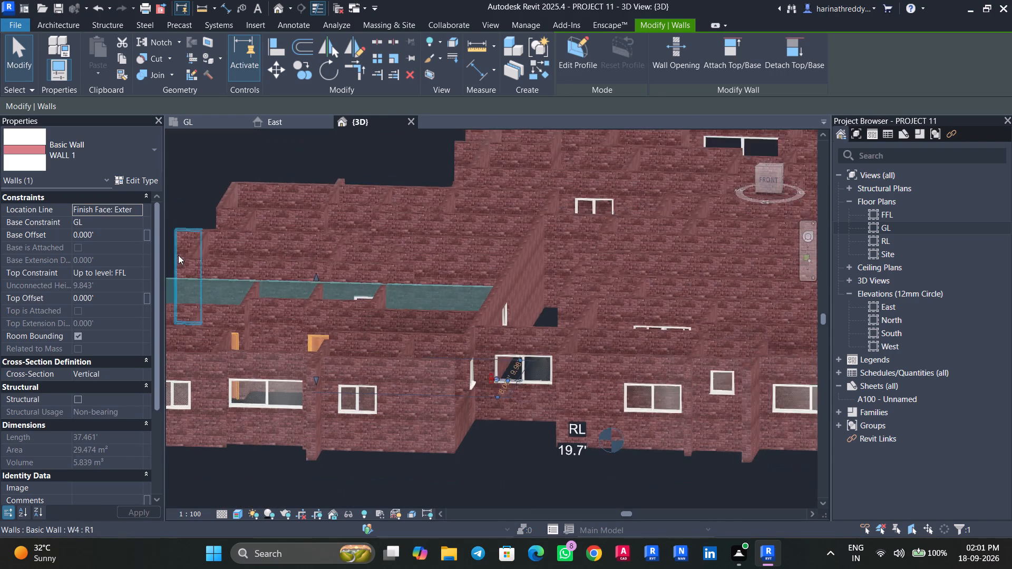
pyautogui.click(206, 161)
pyautogui.scroll(-3, 207, 161)
pyautogui.scroll(-2, 772, 378)
pyautogui.moveTo(771, 375); pyautogui.dragTo(614, 413, button='middle')
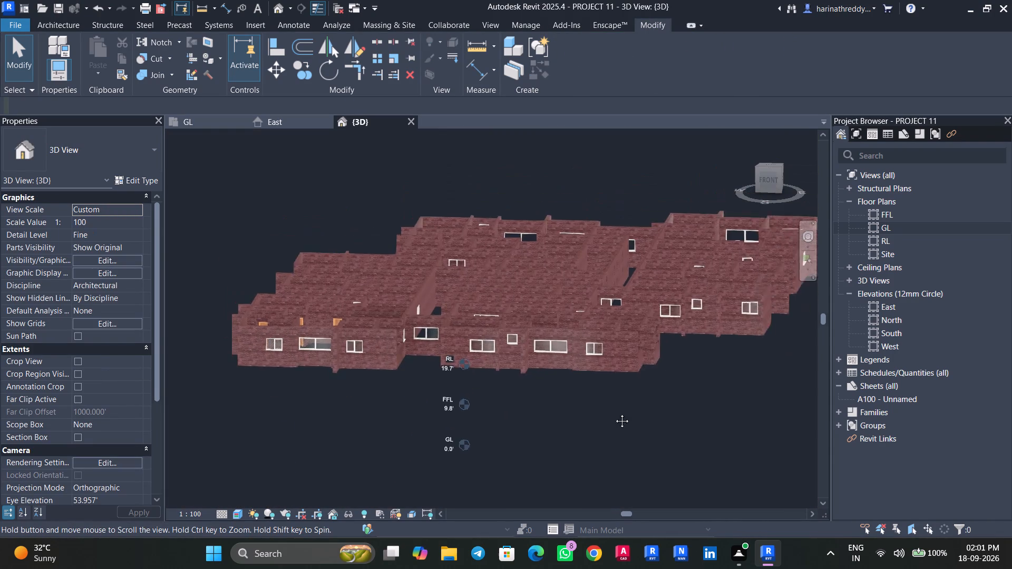
pyautogui.moveTo(614, 413); pyautogui.dragTo(388, 427, button='middle')
pyautogui.scroll(11, 481, 291)
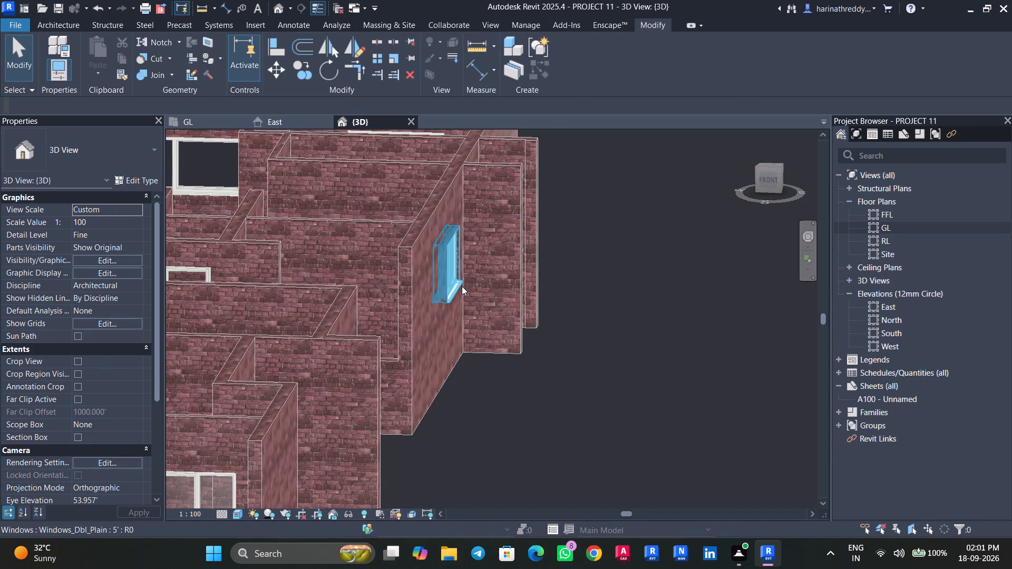
pyautogui.click(461, 286)
pyautogui.click(541, 428)
pyautogui.scroll(-8, 540, 427)
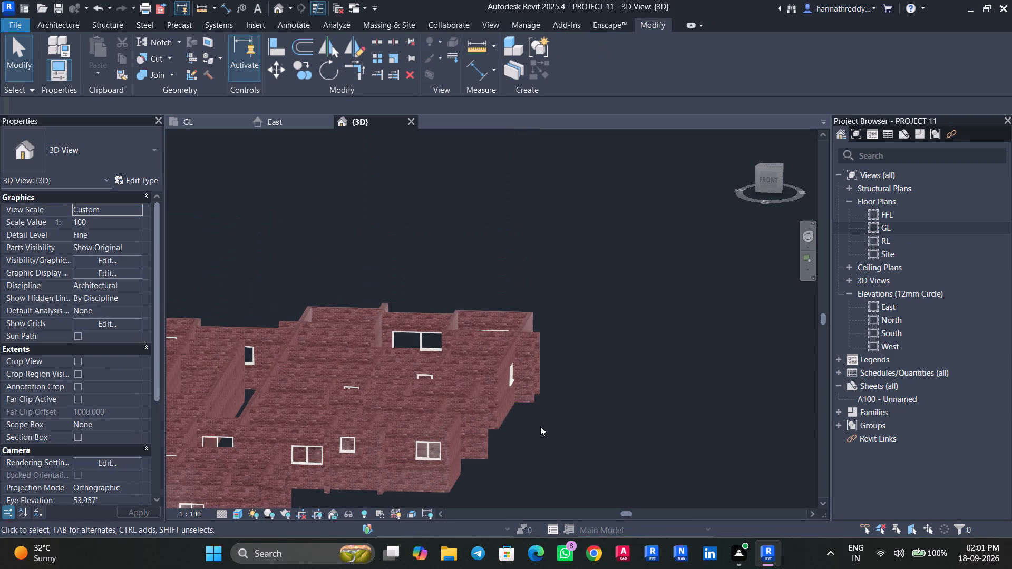
pyautogui.scroll(-4, 540, 426)
pyautogui.moveTo(540, 426); pyautogui.dragTo(641, 359, button='middle')
pyautogui.scroll(3, 416, 445)
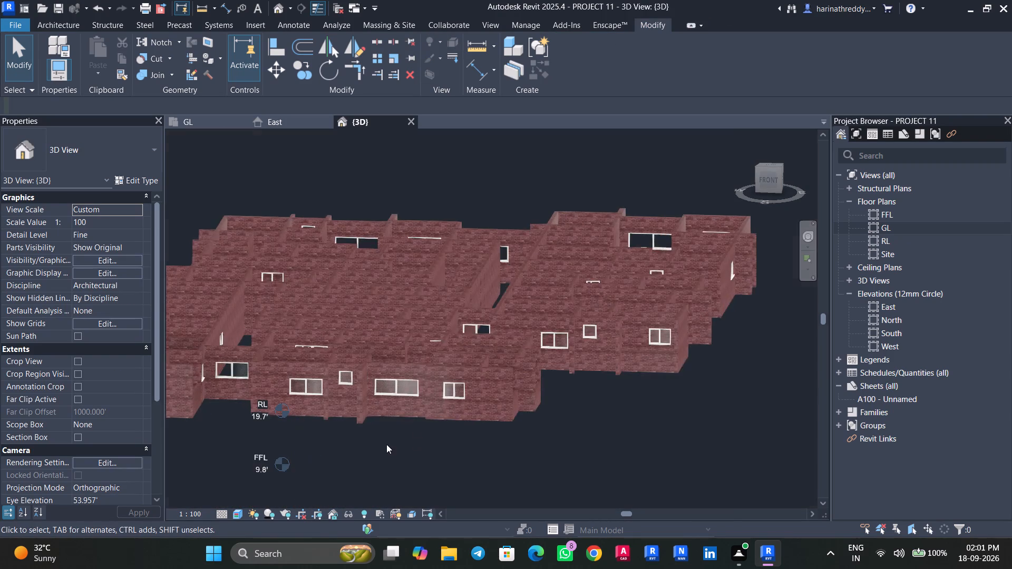
pyautogui.moveTo(386, 444); pyautogui.dragTo(542, 458, button='middle')
pyautogui.scroll(-2, 542, 458)
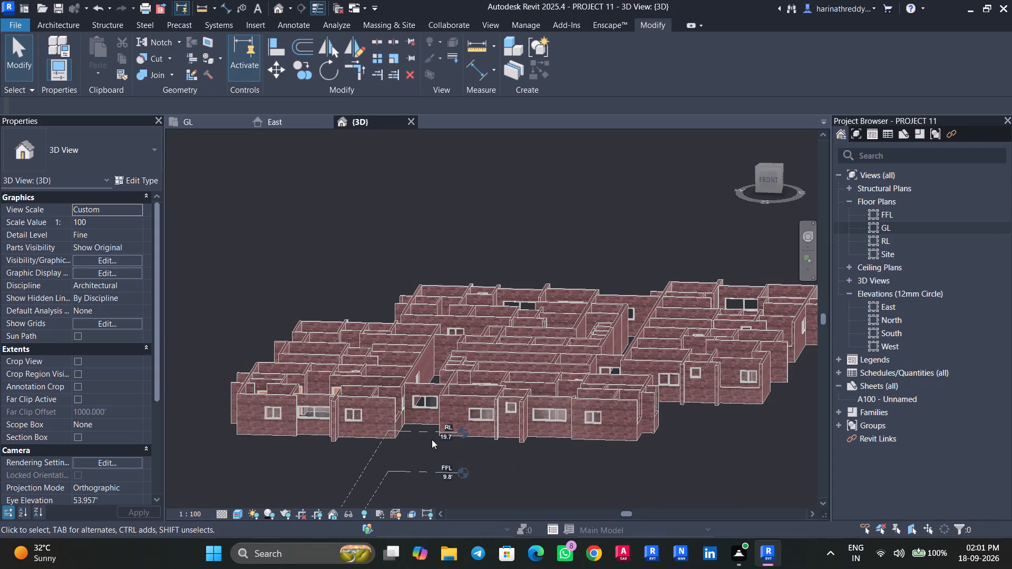
# Inspect the 2.5' single windows on the building's right and back sides in 3D, checking their positions in the walls.
pyautogui.keyDown('shift'); pyautogui.moveTo(593, 448); pyautogui.dragTo(494, 511, button='middle'); pyautogui.keyUp('shift')
pyautogui.moveTo(517, 474); pyautogui.dragTo(255, 438, button='middle')
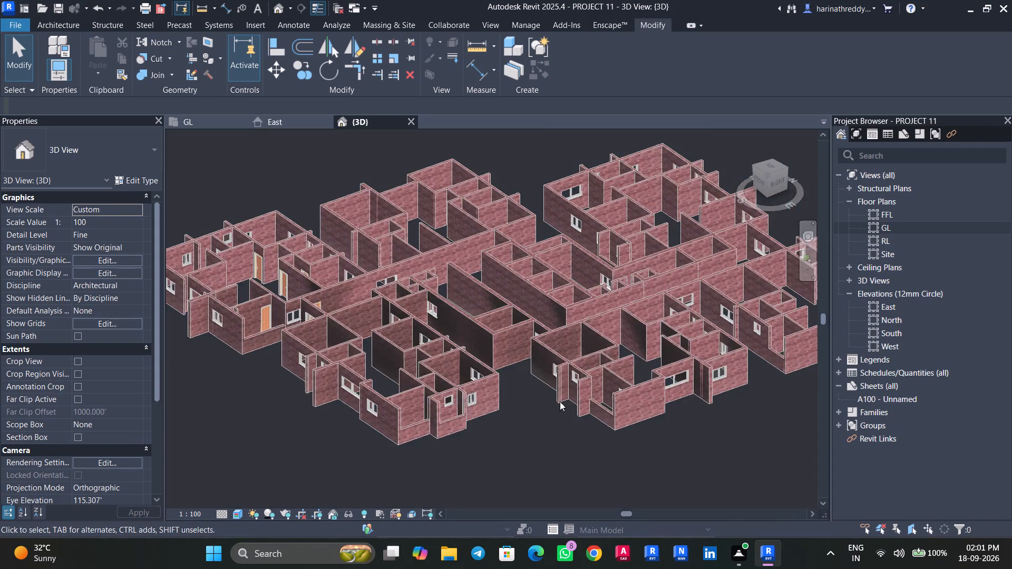
pyautogui.scroll(9, 551, 400)
pyautogui.click(327, 400)
pyautogui.press('Escape')
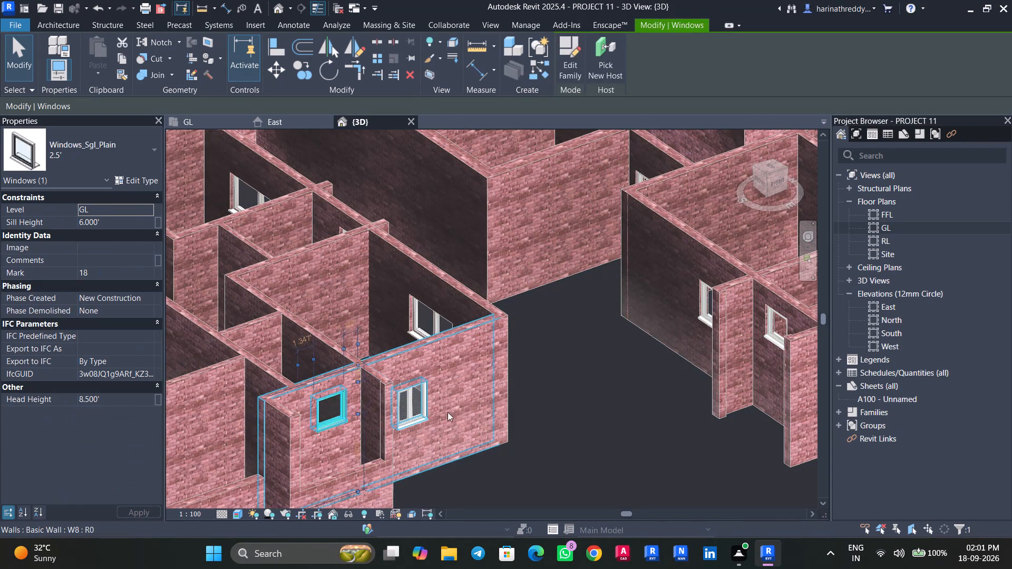
pyautogui.scroll(-3, 486, 463)
pyautogui.click(668, 374)
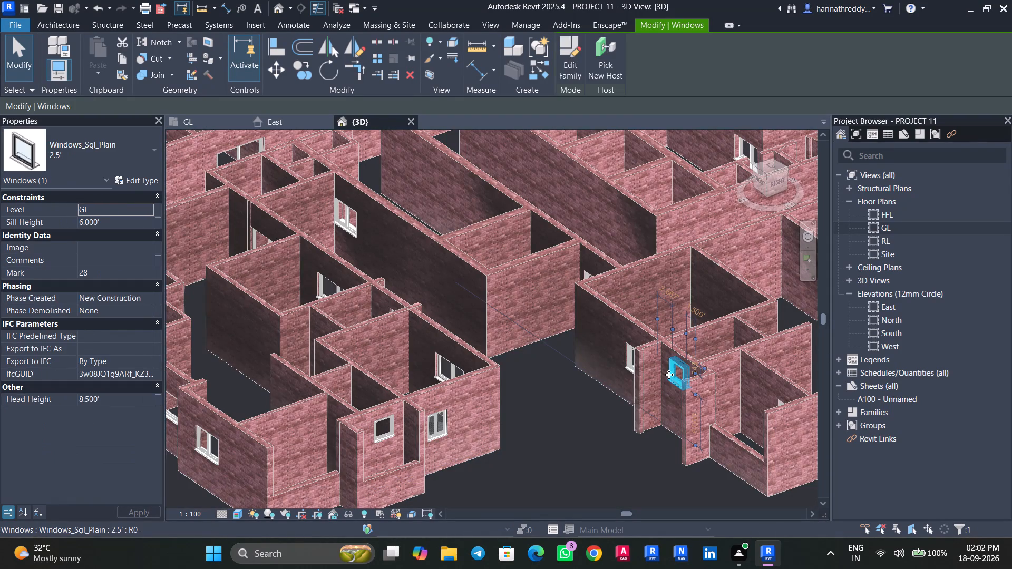
pyautogui.press('Escape')
pyautogui.click(391, 433)
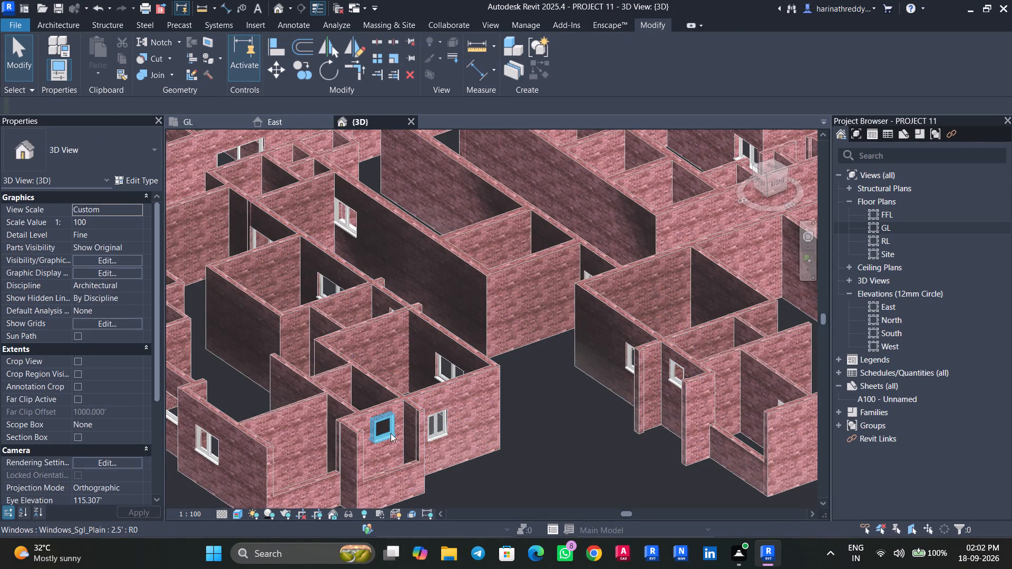
pyautogui.press('Escape')
pyautogui.scroll(-3, 587, 441)
pyautogui.keyDown('shift'); pyautogui.moveTo(587, 439); pyautogui.dragTo(510, 510, button='middle'); pyautogui.keyUp('shift')
pyautogui.moveTo(503, 490); pyautogui.dragTo(236, 302, button='middle')
pyautogui.moveTo(577, 451); pyautogui.dragTo(391, 233, button='middle')
pyautogui.keyDown('shift'); pyautogui.moveTo(707, 371); pyautogui.dragTo(630, 315, button='middle'); pyautogui.keyUp('shift')
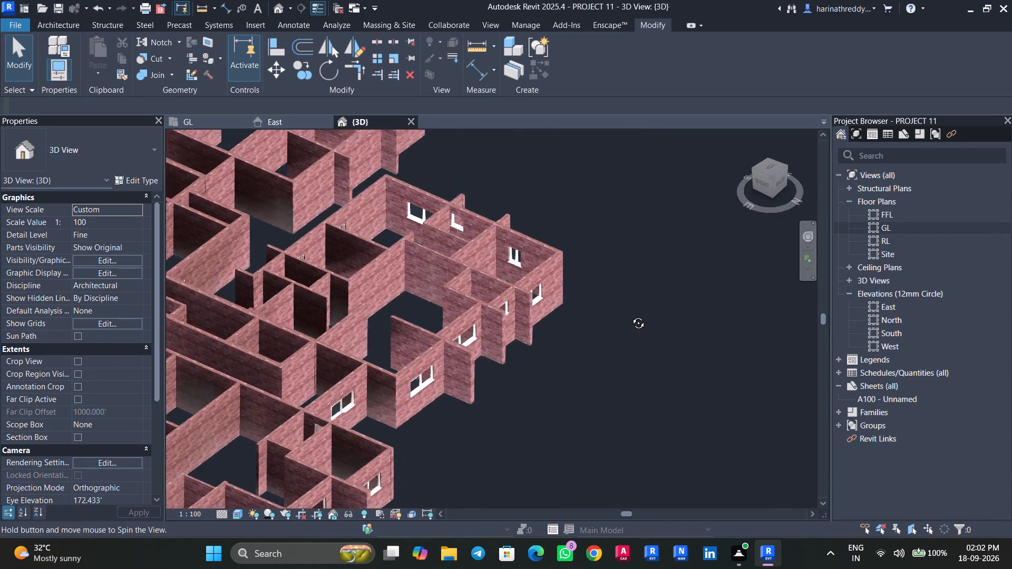
pyautogui.keyDown('shift'); pyautogui.moveTo(630, 315); pyautogui.dragTo(631, 305, button='middle'); pyautogui.keyUp('shift')
pyautogui.keyDown('shift'); pyautogui.moveTo(518, 419); pyautogui.dragTo(460, 406, button='middle'); pyautogui.keyUp('shift')
pyautogui.moveTo(464, 406); pyautogui.dragTo(727, 393, button='middle')
pyautogui.scroll(5, 261, 421)
pyautogui.click(620, 355)
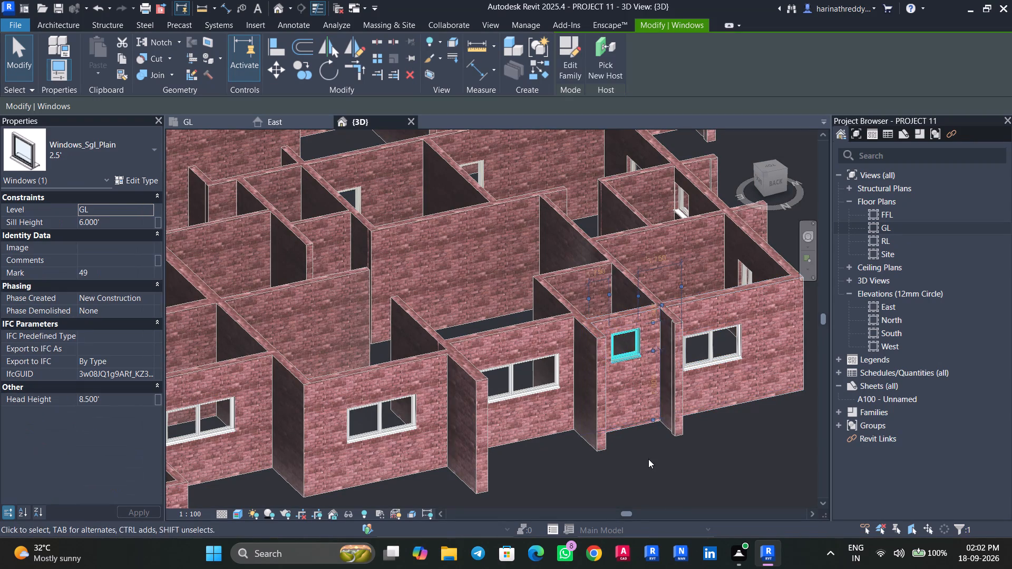
pyautogui.moveTo(648, 459); pyautogui.dragTo(736, 358, button='middle')
pyautogui.scroll(-8, 739, 355)
pyautogui.press('Escape')
pyautogui.click(432, 399)
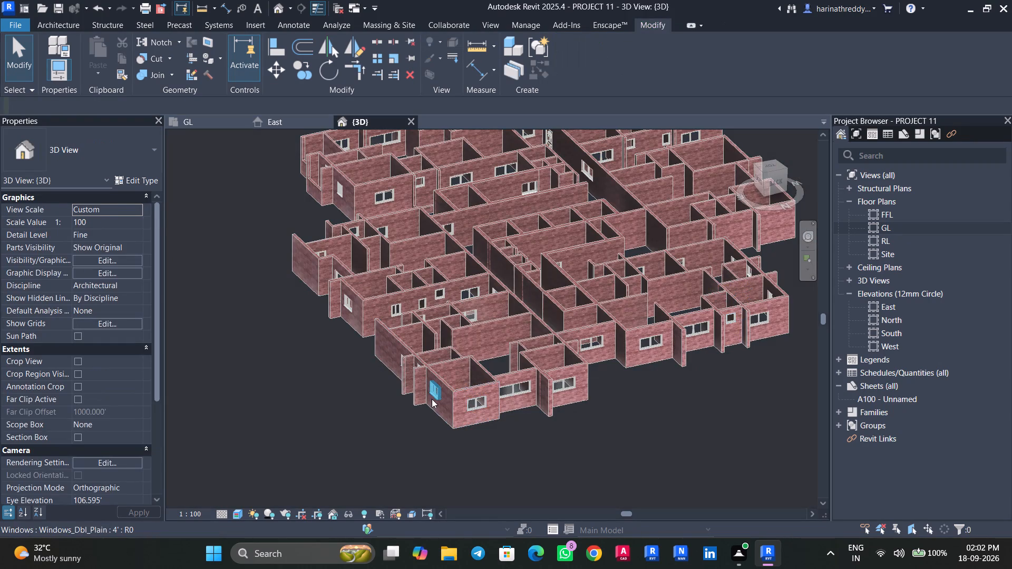
pyautogui.scroll(4, 427, 414)
pyautogui.keyDown('shift'); pyautogui.moveTo(421, 443); pyautogui.dragTo(560, 418, button='middle'); pyautogui.keyUp('shift')
pyautogui.press('Escape')
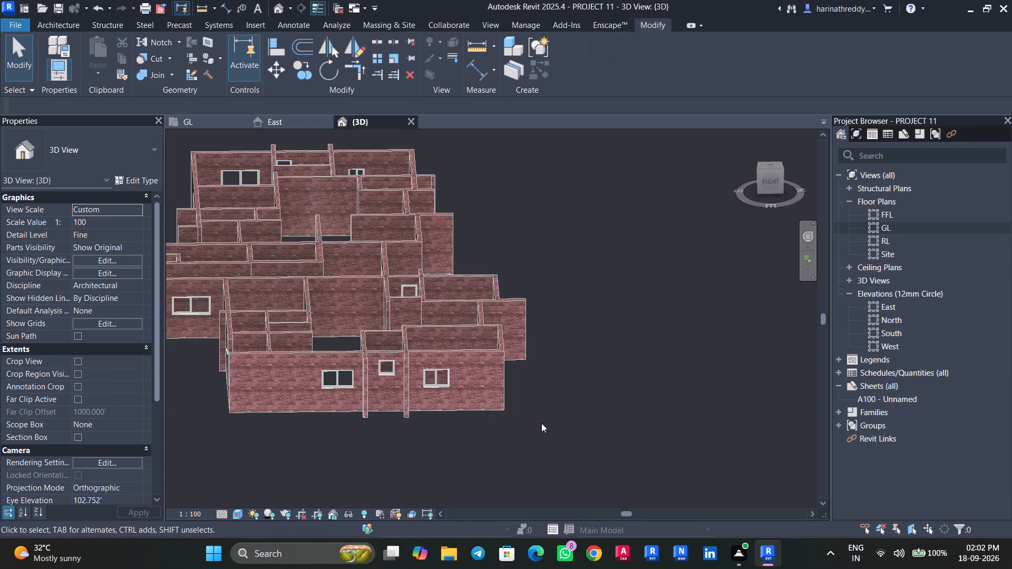
# Inspect the windows on the building's left side in 3D, including the Windows_Sgl_Plain 2.5' window between the double windows.
pyautogui.keyDown('shift'); pyautogui.moveTo(568, 407); pyautogui.dragTo(478, 458, button='middle'); pyautogui.keyUp('shift')
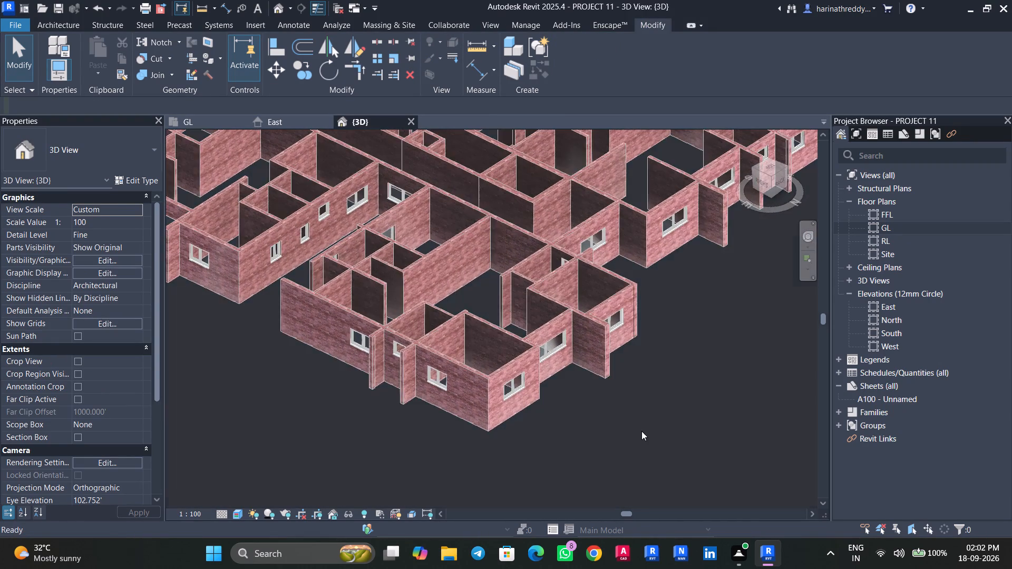
pyautogui.scroll(-4, 641, 431)
pyautogui.keyDown('shift'); pyautogui.moveTo(742, 417); pyautogui.dragTo(416, 376, button='middle'); pyautogui.keyUp('shift')
pyautogui.moveTo(416, 375); pyautogui.dragTo(375, 217, button='middle')
pyautogui.scroll(10, 484, 391)
pyautogui.keyDown('shift'); pyautogui.moveTo(411, 417); pyautogui.dragTo(461, 417, button='middle'); pyautogui.keyUp('shift')
pyautogui.moveTo(458, 410); pyautogui.dragTo(179, 464, button='middle')
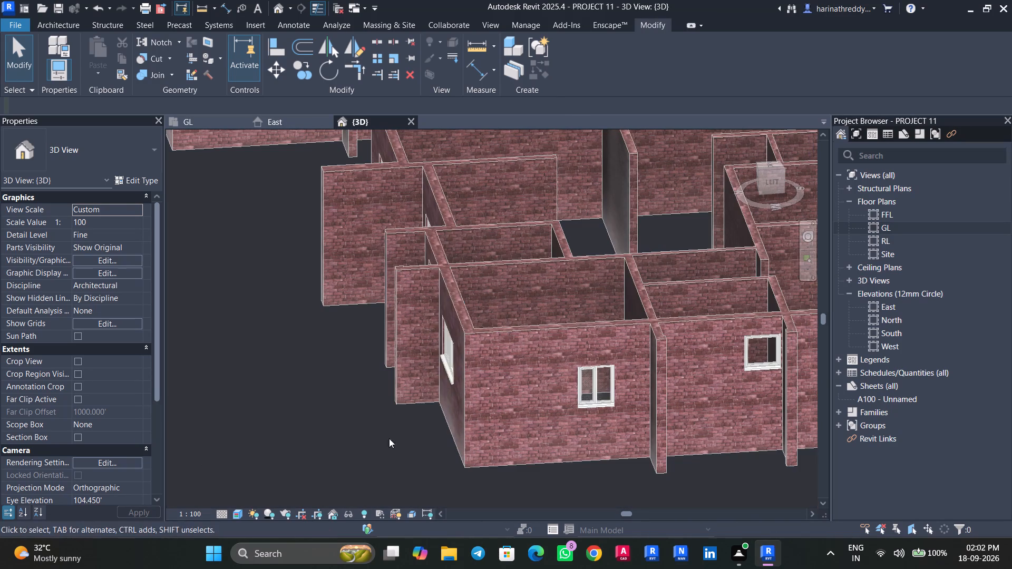
pyautogui.click(753, 358)
pyautogui.moveTo(750, 466); pyautogui.dragTo(350, 435, button='middle')
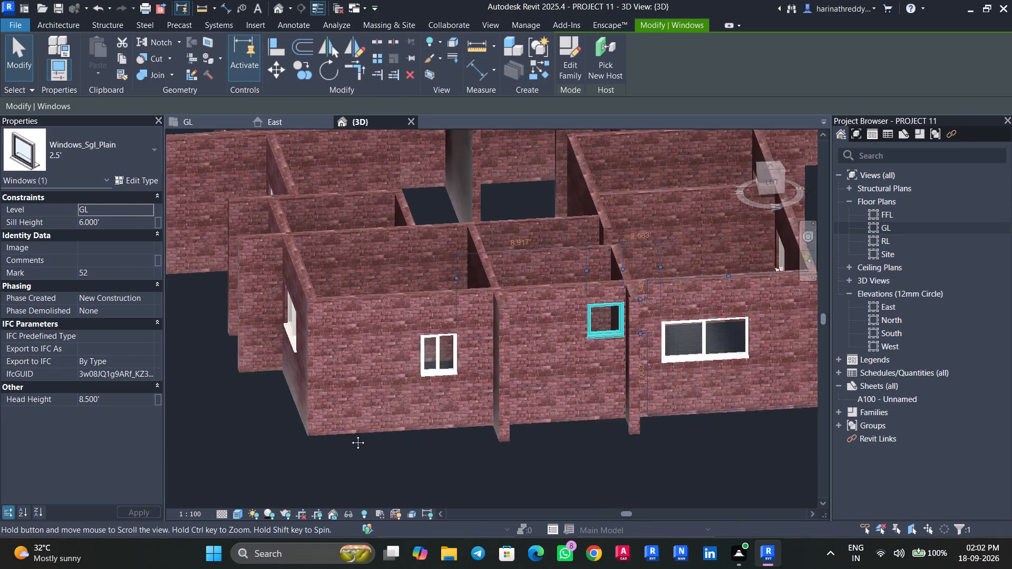
pyautogui.moveTo(350, 435); pyautogui.dragTo(318, 425, button='middle')
pyautogui.press('Escape')
# Examine the whole block in 3D, from the left-side apartments to an overhead view of all the walls and windows.
pyautogui.scroll(-4, 491, 421)
pyautogui.moveTo(491, 419); pyautogui.dragTo(200, 409, button='middle')
pyautogui.keyDown('shift'); pyautogui.moveTo(466, 428); pyautogui.dragTo(485, 519, button='middle'); pyautogui.keyUp('shift')
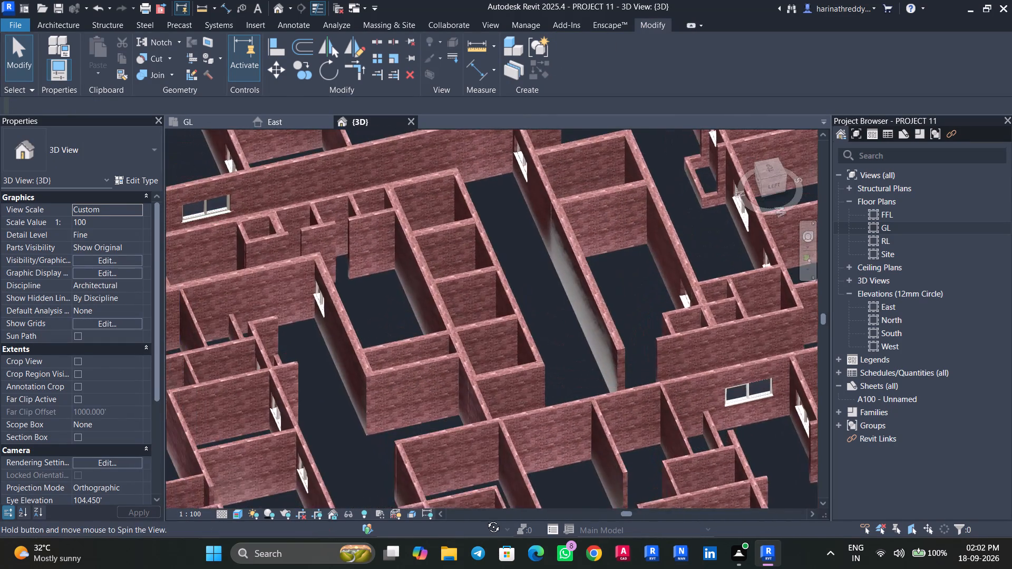
pyautogui.keyDown('shift'); pyautogui.moveTo(485, 519); pyautogui.dragTo(485, 520, button='middle'); pyautogui.keyUp('shift')
pyautogui.moveTo(558, 472); pyautogui.dragTo(500, 296, button='middle')
pyautogui.scroll(-6, 541, 384)
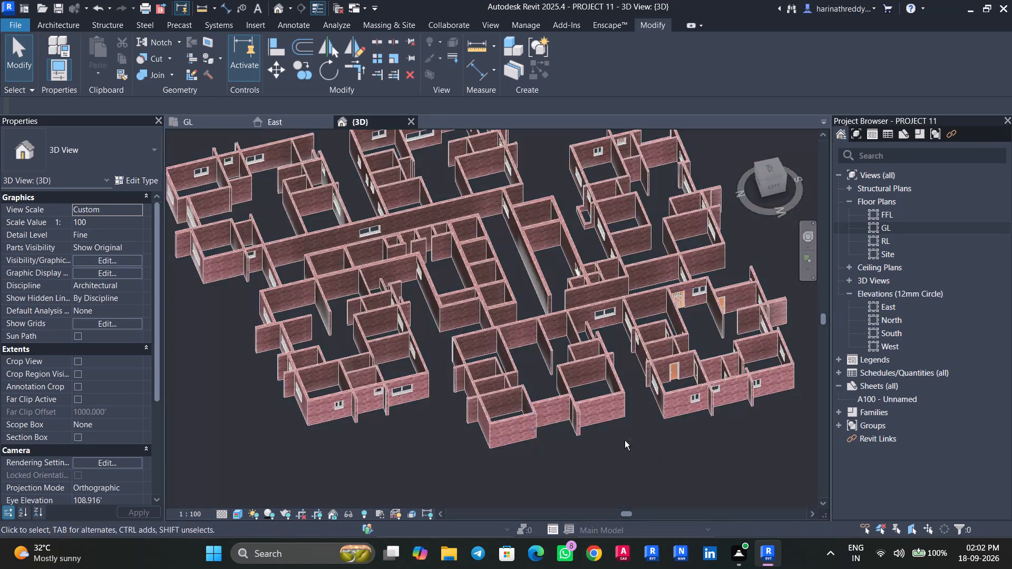
pyautogui.keyDown('shift'); pyautogui.moveTo(619, 442); pyautogui.dragTo(657, 532, button='middle'); pyautogui.keyUp('shift')
pyautogui.scroll(1, 667, 505)
pyautogui.scroll(-3, 710, 444)
pyautogui.moveTo(709, 422); pyautogui.dragTo(716, 479, button='middle')
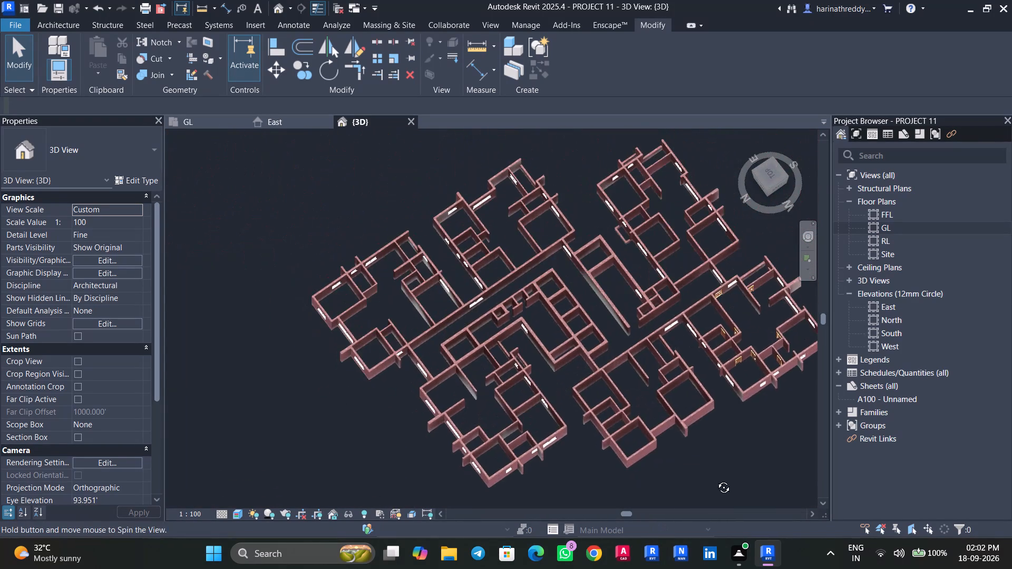
pyautogui.moveTo(716, 479); pyautogui.dragTo(719, 503, button='middle')
# In the GL floor plan, set the Draw Layer of the first-floor plan raster image to Background.
pyautogui.click(197, 124)
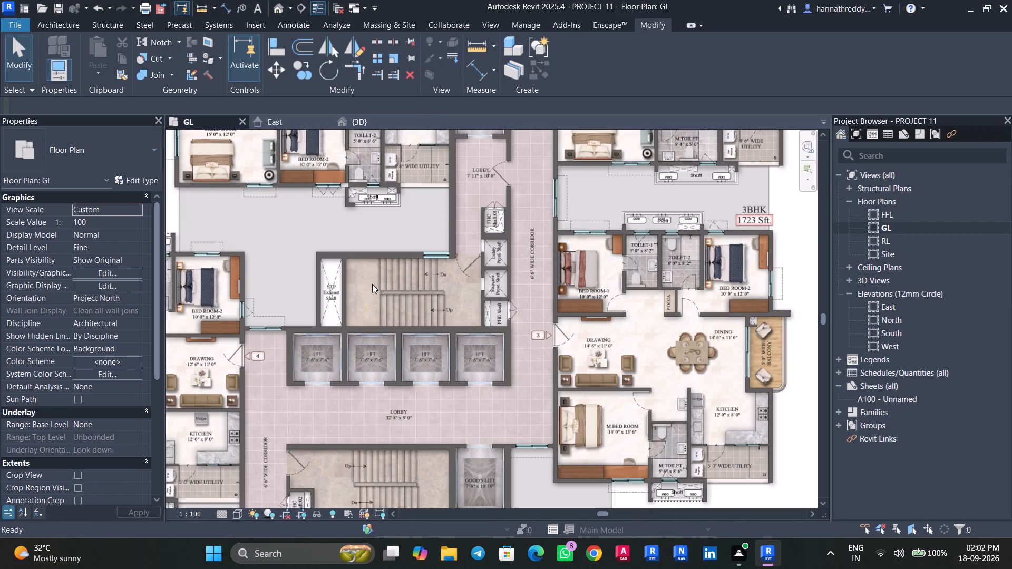
pyautogui.scroll(-6, 382, 323)
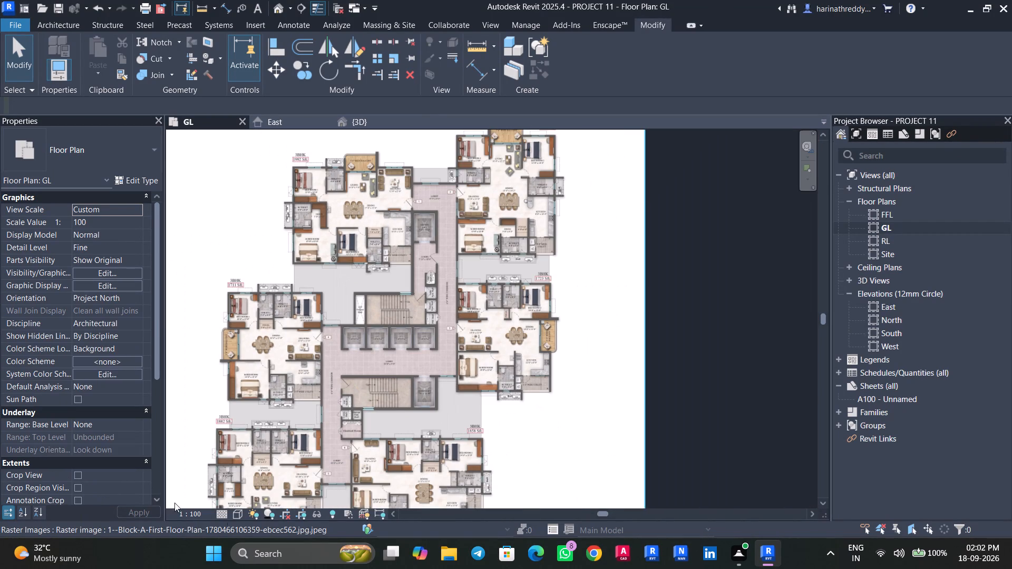
pyautogui.click(204, 395)
pyautogui.click(140, 286)
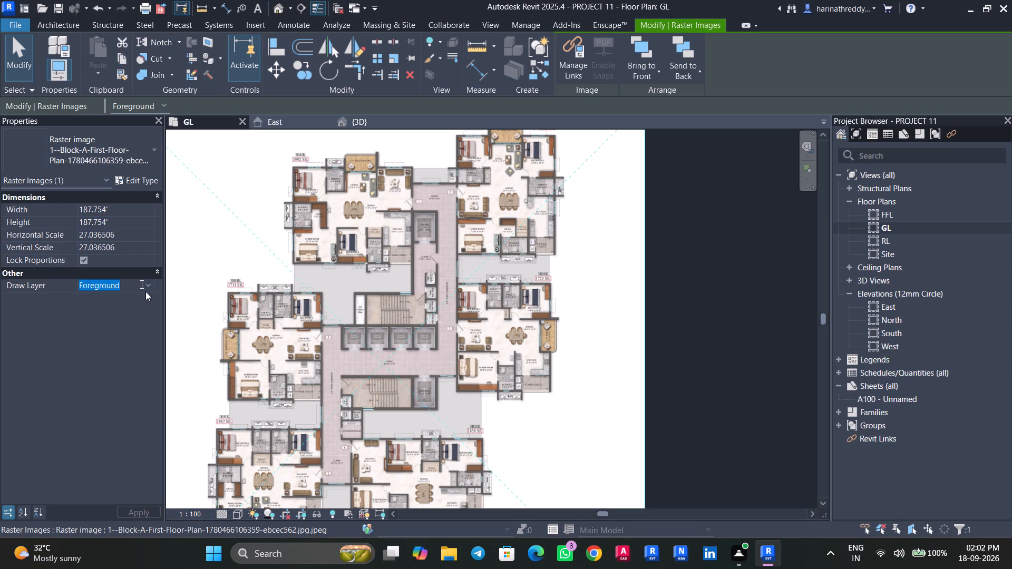
pyautogui.click(145, 288)
pyautogui.click(134, 297)
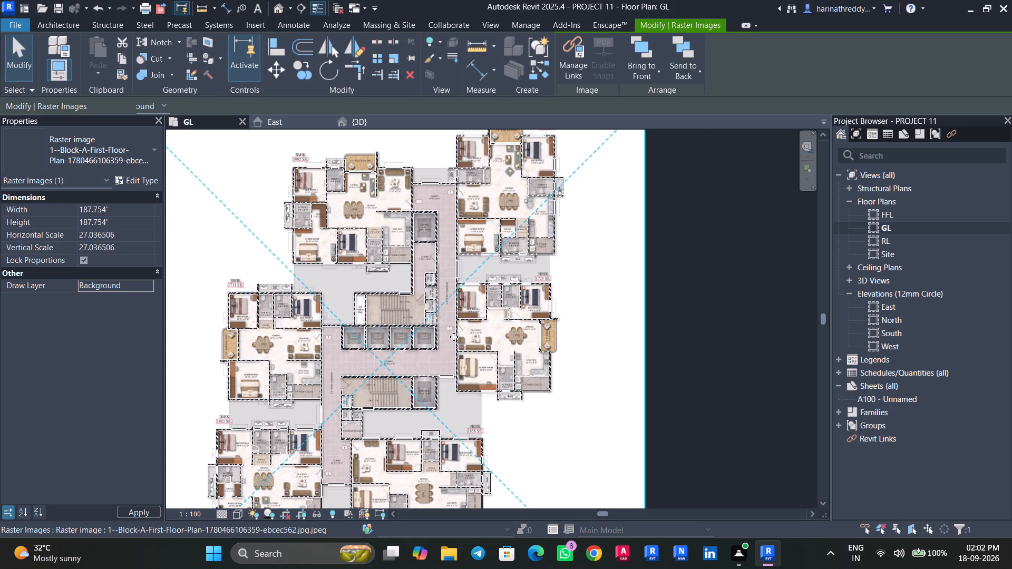
# Examine the modelled walls and windows of the 1723 Sft 3BHK unit in plan, including the M.Toilet window at the shaft.
pyautogui.scroll(7, 454, 336)
pyautogui.scroll(4, 407, 392)
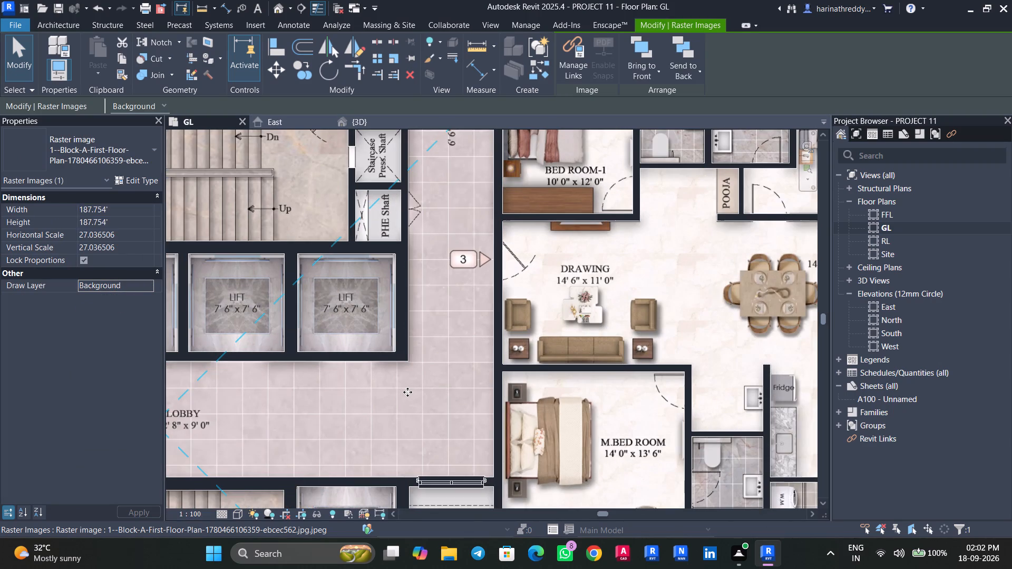
pyautogui.scroll(-4, 407, 392)
pyautogui.scroll(4, 688, 452)
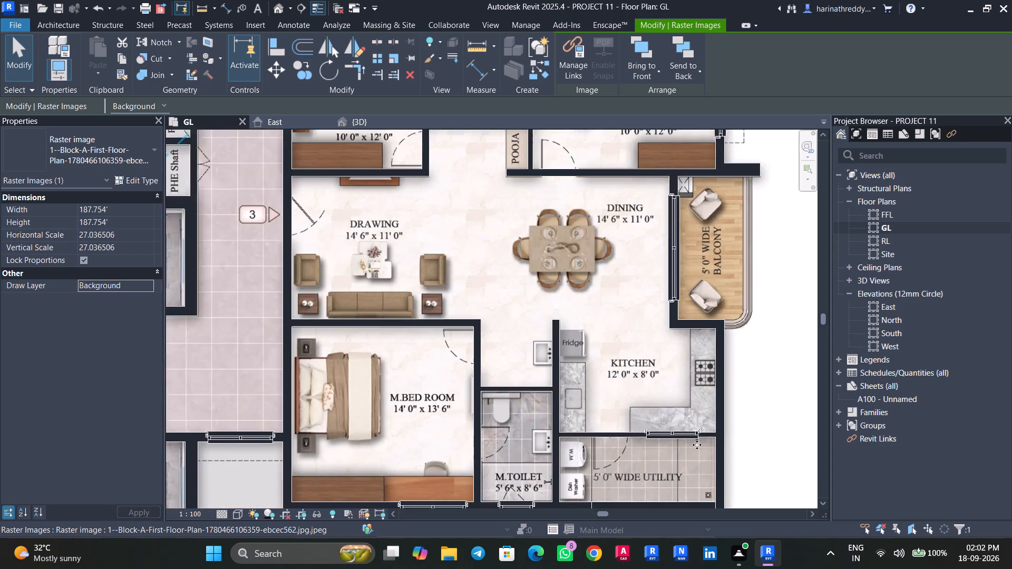
pyautogui.scroll(1, 697, 445)
pyautogui.moveTo(754, 447); pyautogui.dragTo(605, 336, button='middle')
pyautogui.click(605, 347)
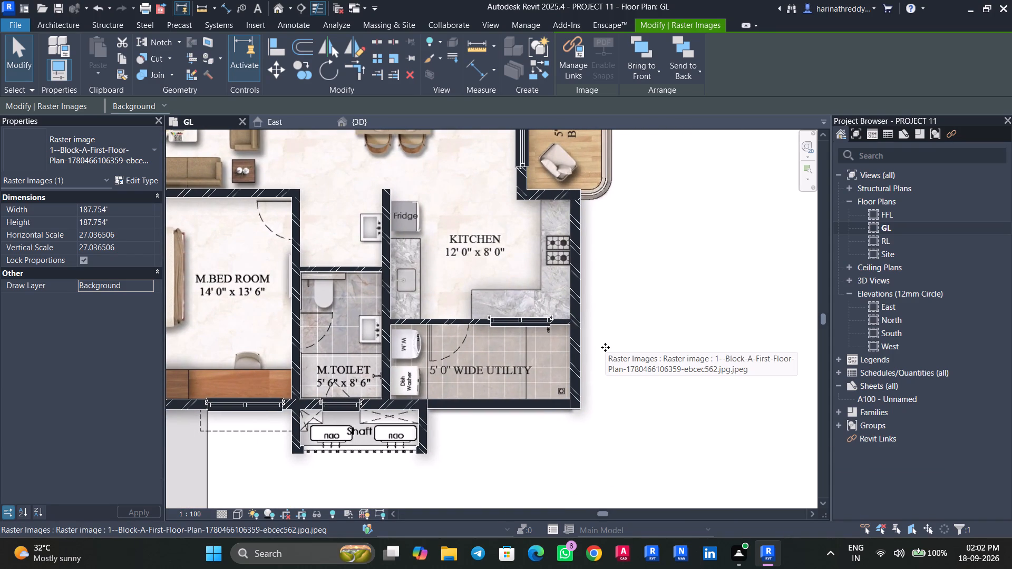
pyautogui.moveTo(622, 354); pyautogui.dragTo(632, 393, button='middle')
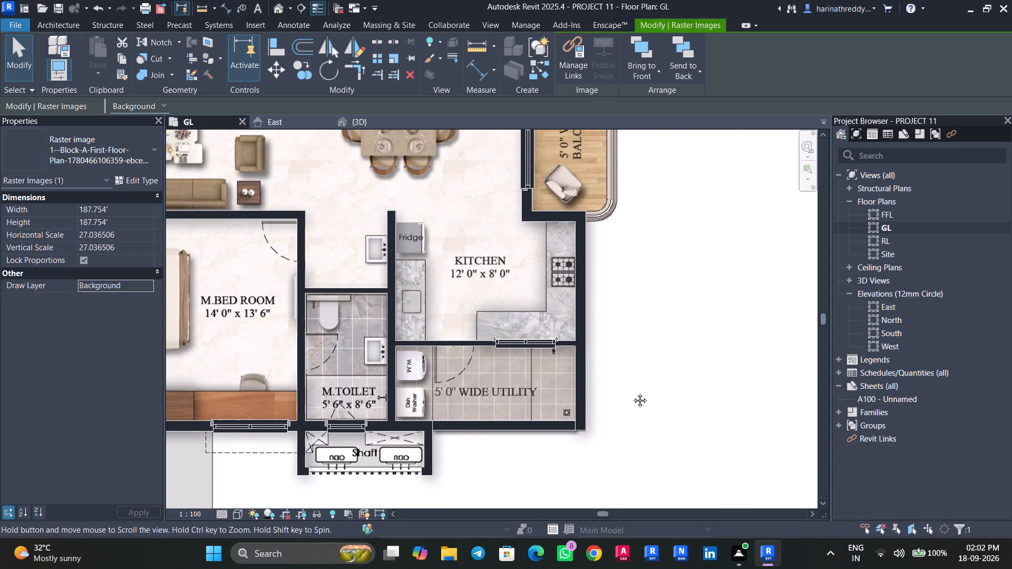
pyautogui.moveTo(632, 393); pyautogui.dragTo(678, 534, button='middle')
pyautogui.moveTo(689, 362); pyautogui.dragTo(695, 455, button='middle')
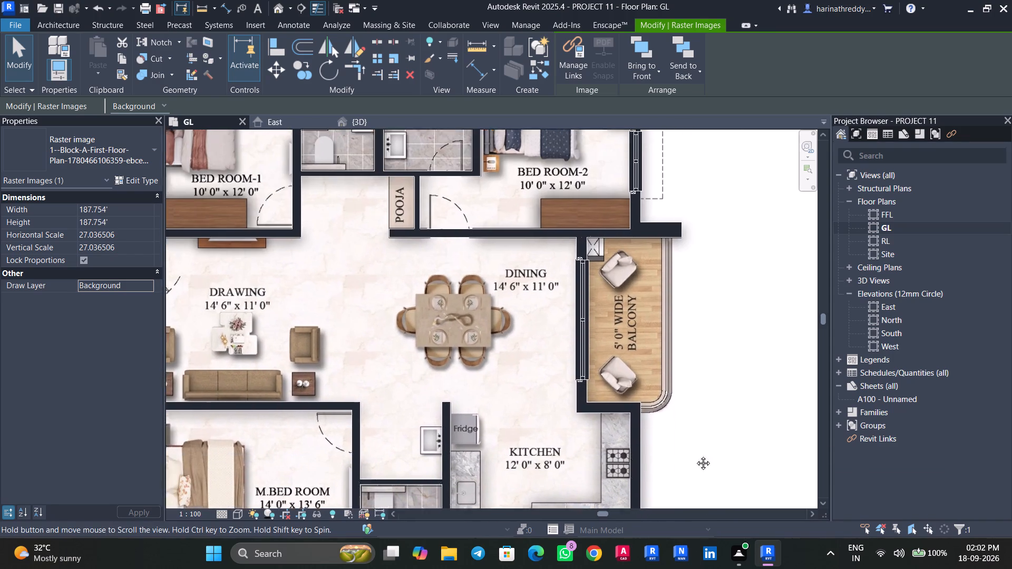
pyautogui.moveTo(695, 455); pyautogui.dragTo(699, 501, button='middle')
pyautogui.moveTo(696, 421); pyautogui.dragTo(765, 105, button='middle')
pyautogui.scroll(1, 765, 105)
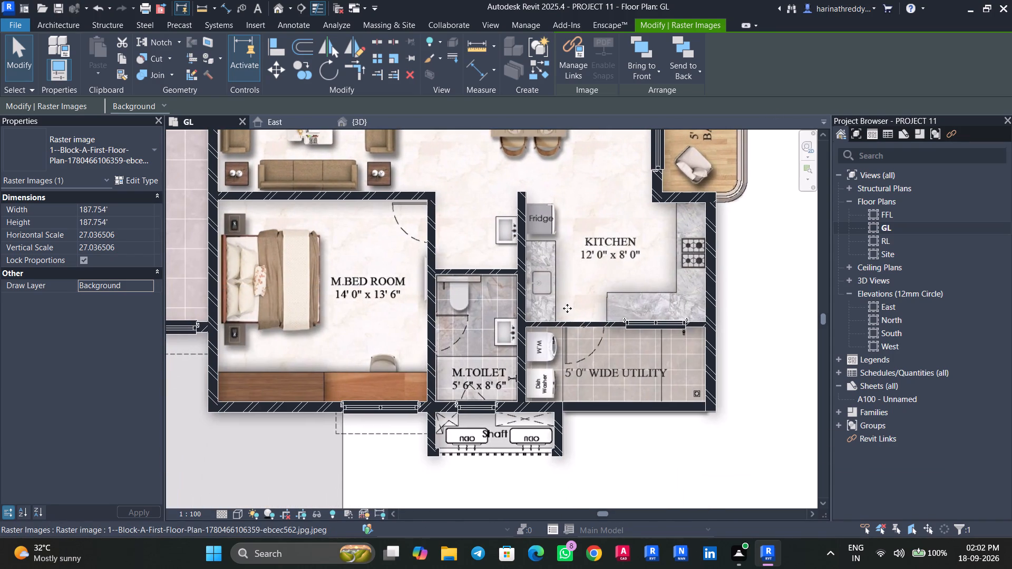
pyautogui.scroll(3, 479, 413)
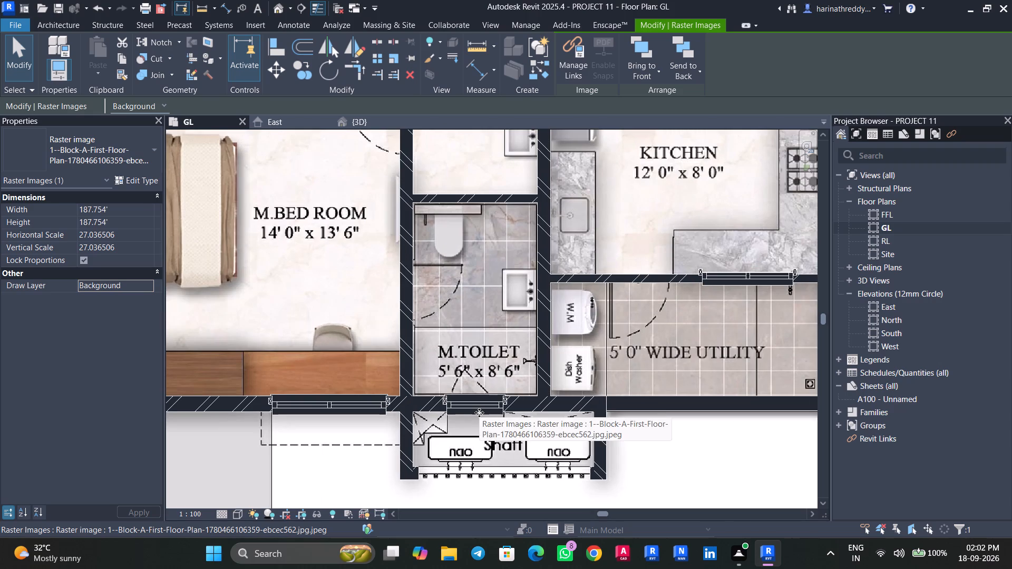
pyautogui.press('Escape')
pyautogui.press('Escape')
pyautogui.click(479, 410)
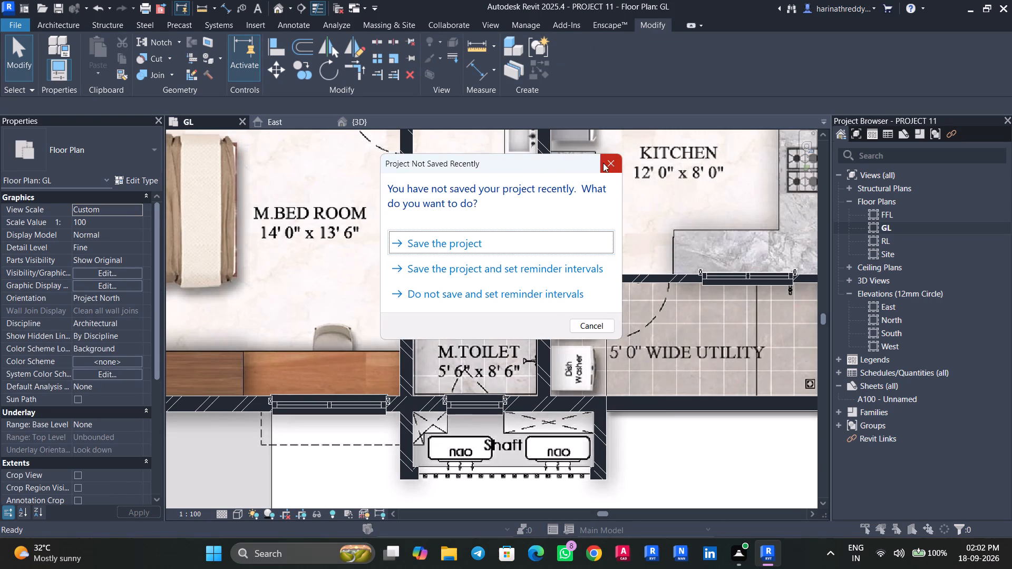
pyautogui.click(603, 163)
pyautogui.click(464, 409)
pyautogui.press('Escape')
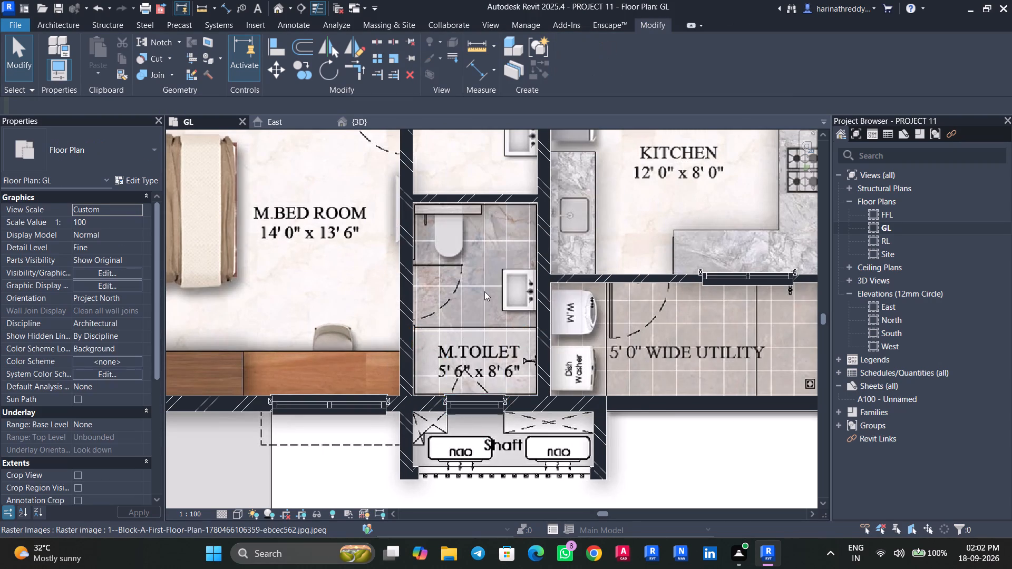
# Select all Windows_Sgl_Plain 2' instances, starting from the Toilet-2 window of the 1723 Sft unit, and set their sill height to 6'.
pyautogui.scroll(-4, 484, 291)
pyautogui.moveTo(484, 291); pyautogui.dragTo(527, 487, button='middle')
pyautogui.moveTo(521, 340); pyautogui.dragTo(567, 514, button='middle')
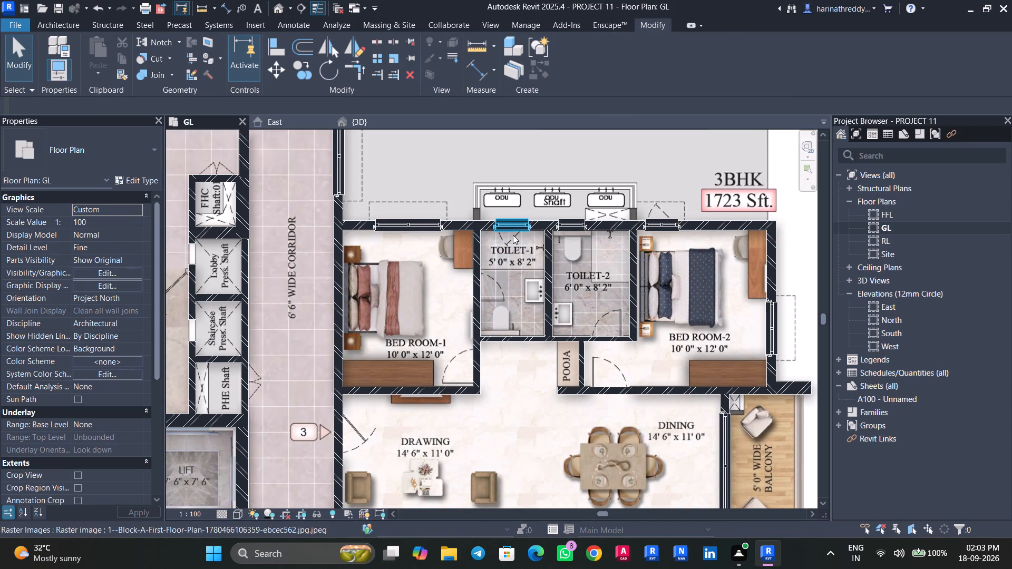
pyautogui.click(569, 228)
pyautogui.scroll(4, 569, 228)
pyautogui.write('SA')
pyautogui.click(123, 218)
pyautogui.write("6'")
pyautogui.press('Return')
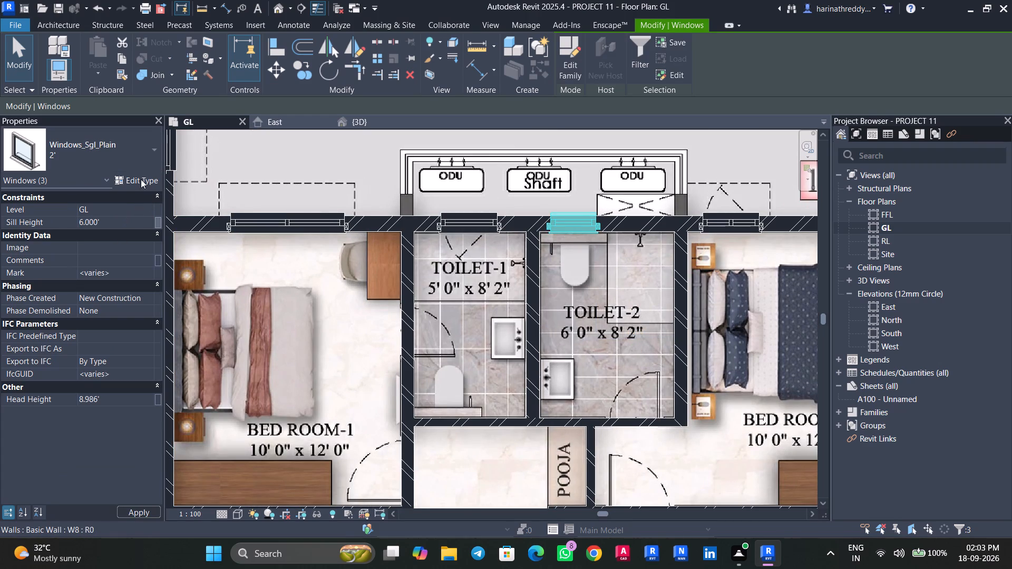
# Edit the Windows_Sgl_Plain 2' window type, setting its Rough Height to 2', and apply the change.
pyautogui.click(141, 179)
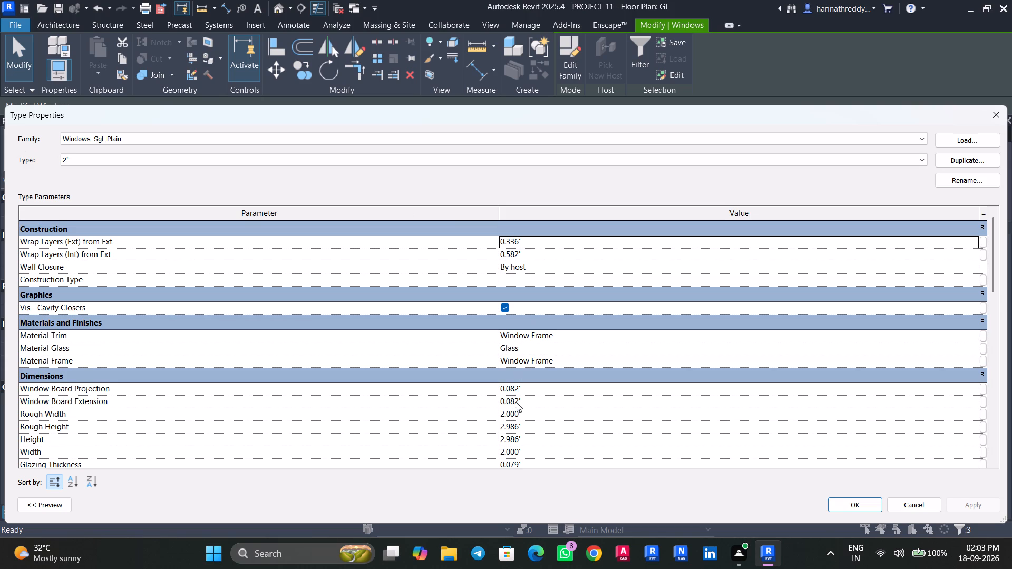
pyautogui.click(533, 429)
pyautogui.write("2'")
pyautogui.press('Return')
pyautogui.click(968, 509)
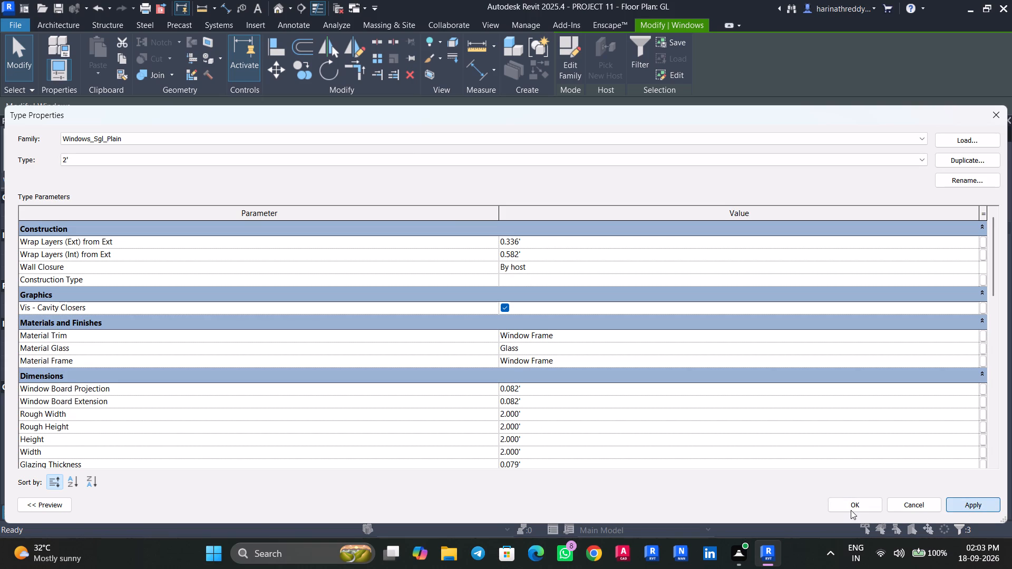
pyautogui.click(851, 510)
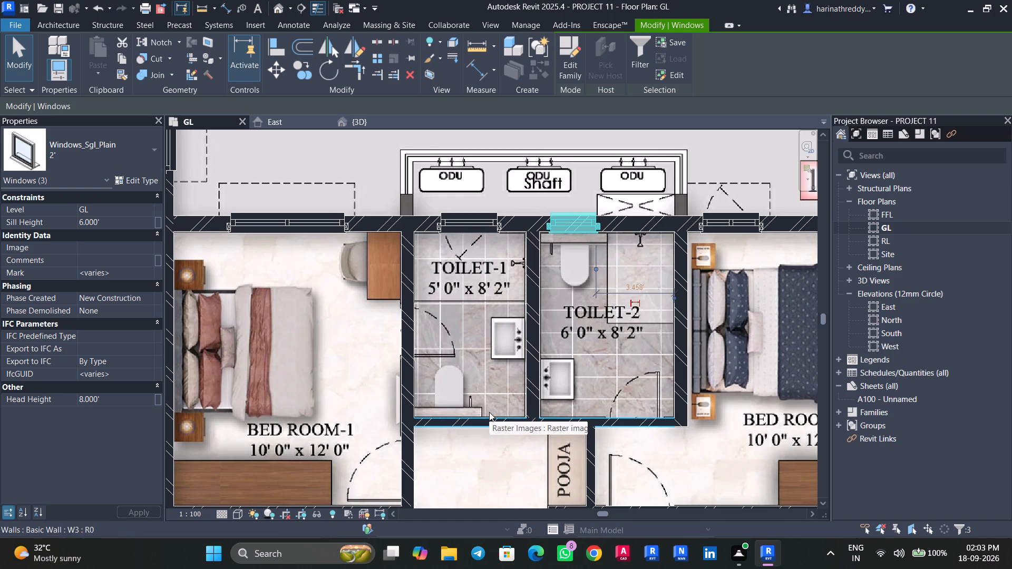
# Check where the selected 2' windows occur across the GL plan, examining the toilets of the 1858 and 1882 Sft units.
pyautogui.scroll(1, 382, 337)
pyautogui.scroll(-2, 382, 337)
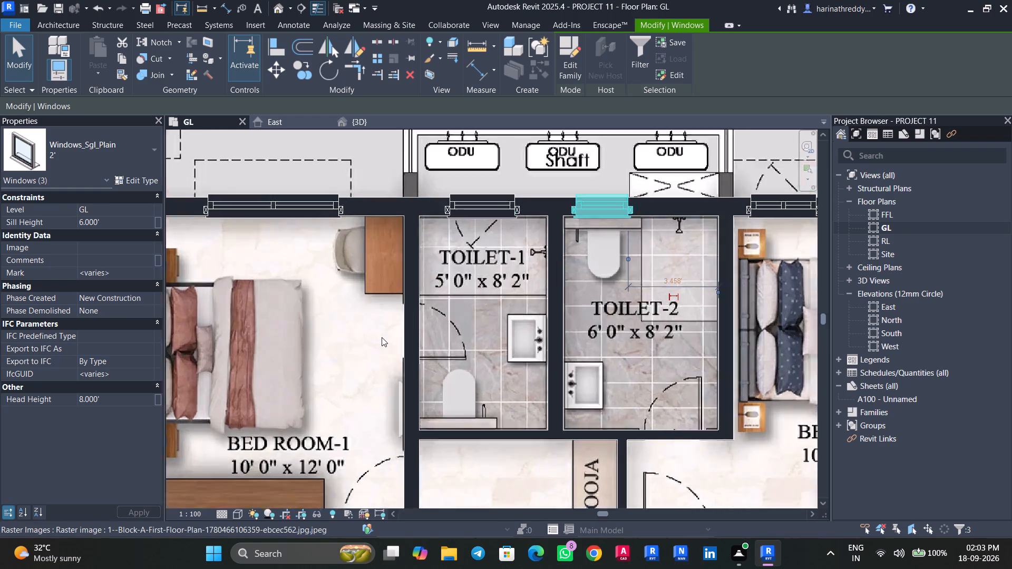
pyautogui.scroll(-7, 382, 337)
pyautogui.scroll(3, 542, 246)
pyautogui.scroll(-1, 542, 246)
pyautogui.scroll(1, 542, 246)
pyautogui.moveTo(546, 243); pyautogui.dragTo(488, 443, button='middle')
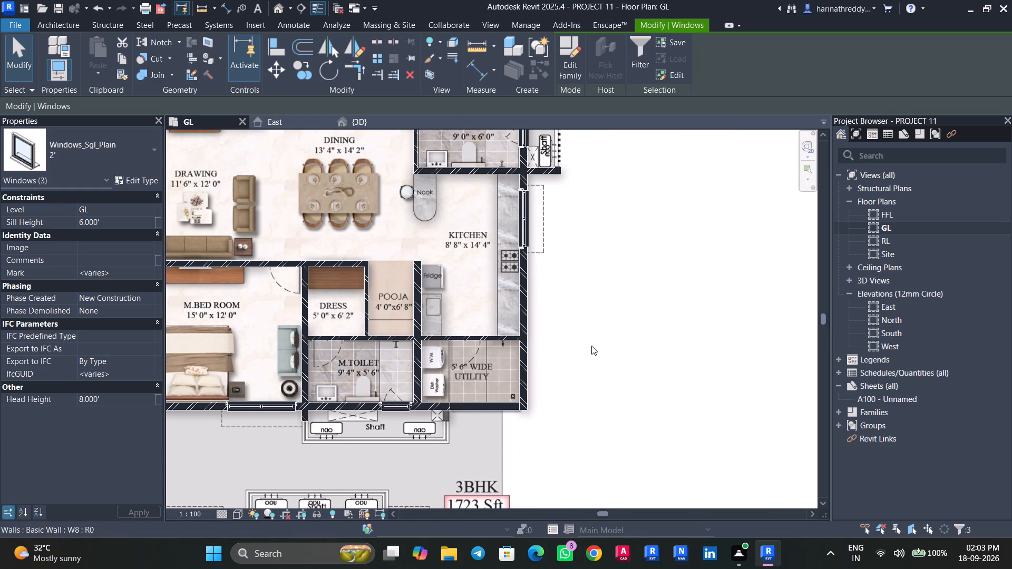
pyautogui.scroll(-9, 591, 339)
pyautogui.moveTo(592, 344); pyautogui.dragTo(616, 207, button='middle')
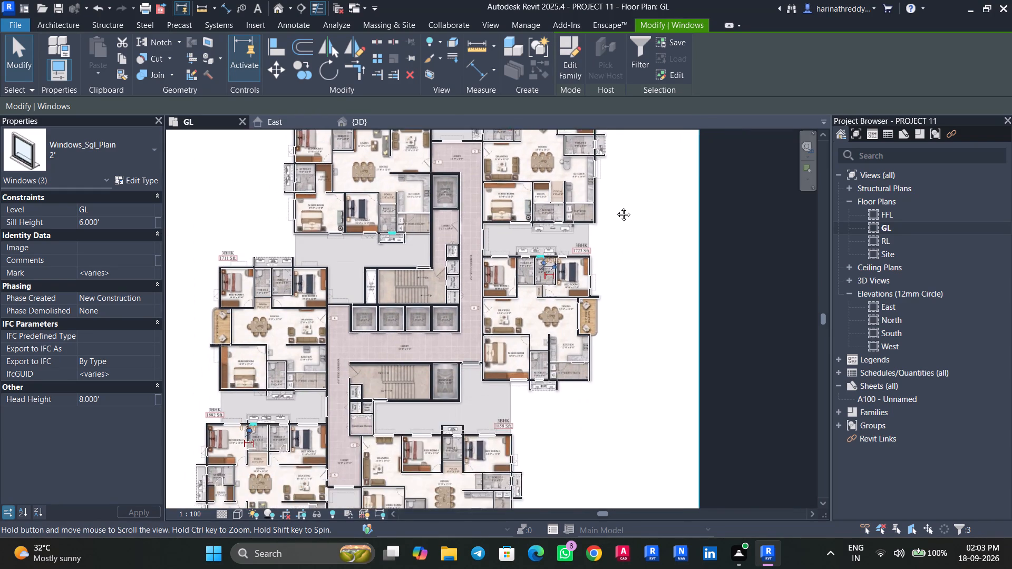
pyautogui.moveTo(616, 207); pyautogui.dragTo(647, 82, button='middle')
pyautogui.scroll(10, 471, 342)
pyautogui.moveTo(441, 417); pyautogui.dragTo(361, 361, button='middle')
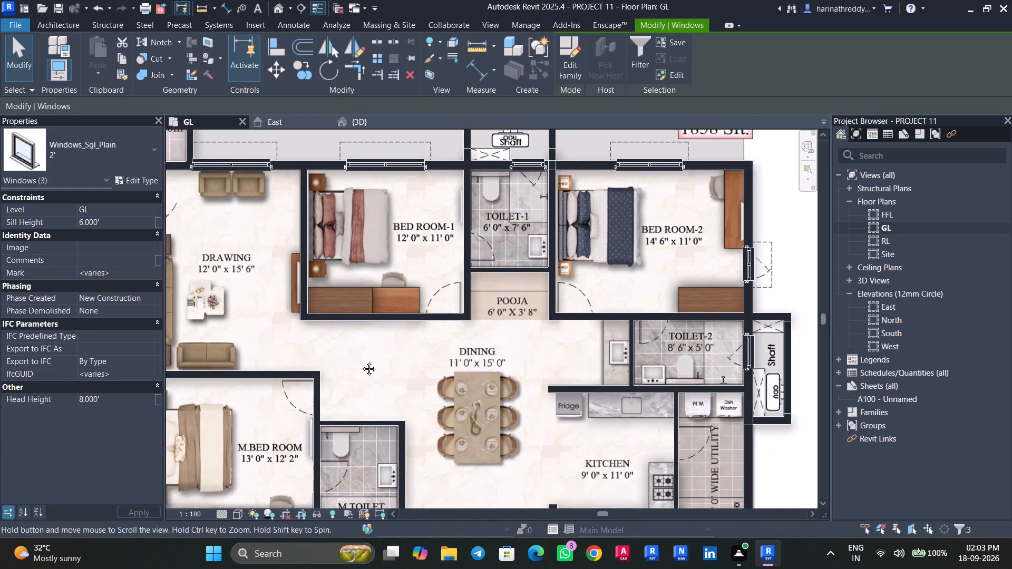
pyautogui.moveTo(361, 361); pyautogui.dragTo(328, 340, button='middle')
pyautogui.scroll(-2, 383, 340)
pyautogui.moveTo(379, 329); pyautogui.dragTo(563, 407, button='middle')
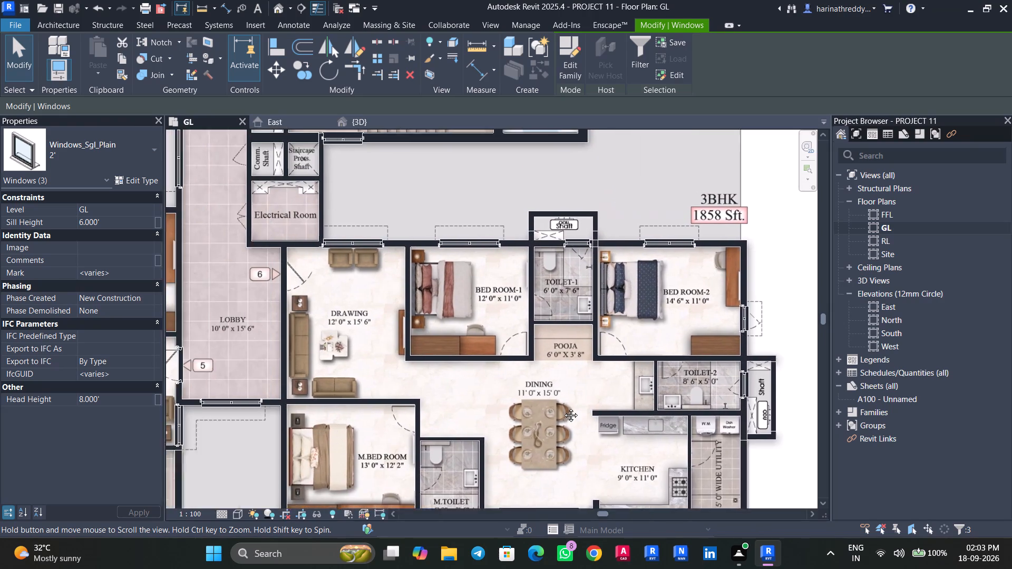
pyautogui.moveTo(563, 407); pyautogui.dragTo(803, 280, button='middle')
pyautogui.moveTo(299, 244); pyautogui.dragTo(387, 484, button='middle')
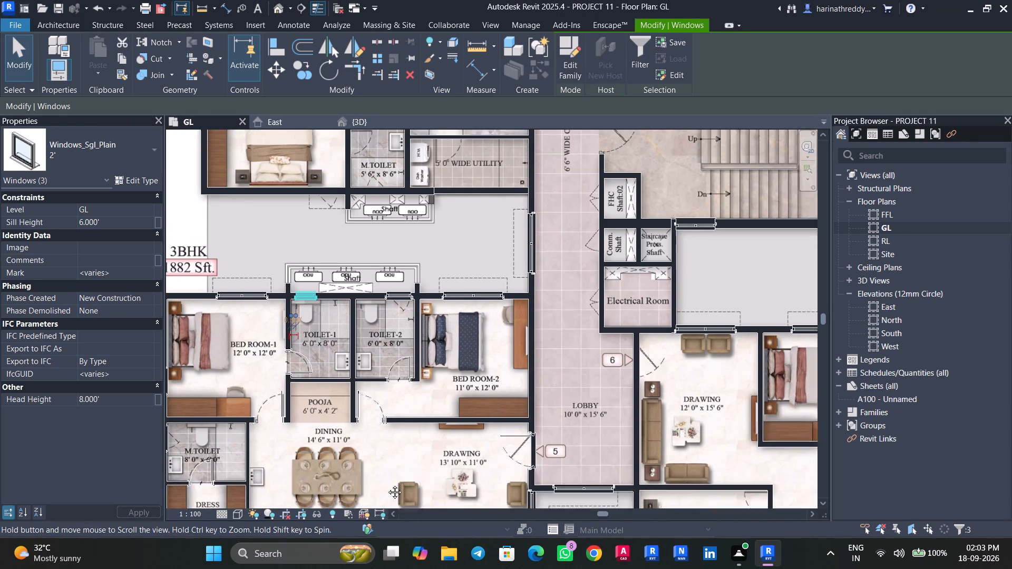
pyautogui.moveTo(387, 484); pyautogui.dragTo(391, 497, button='middle')
pyautogui.moveTo(328, 293); pyautogui.dragTo(334, 322, button='middle')
# Examine the walls of the 3BHK unit at entrance 4, from the M.Bed Room to Bed Room-1 and the toilets, for window positions.
pyautogui.click(171, 281)
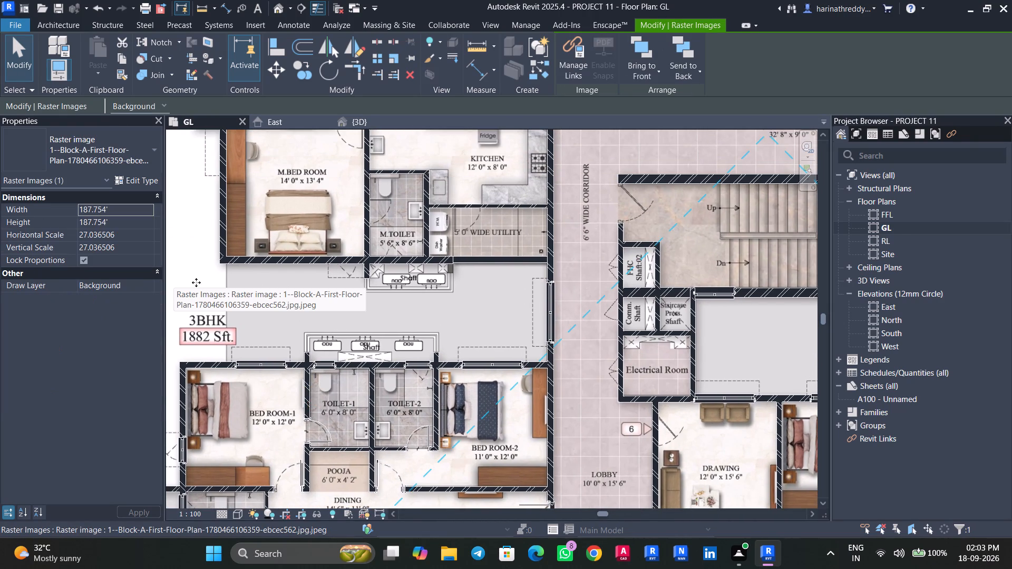
pyautogui.moveTo(197, 232); pyautogui.dragTo(211, 437, button='middle')
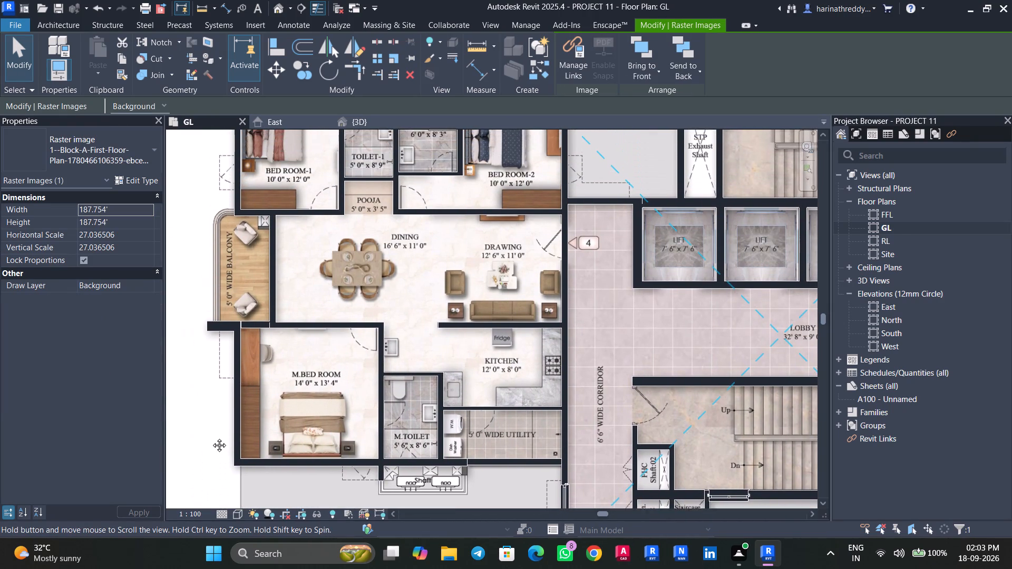
pyautogui.moveTo(211, 437); pyautogui.dragTo(211, 443, button='middle')
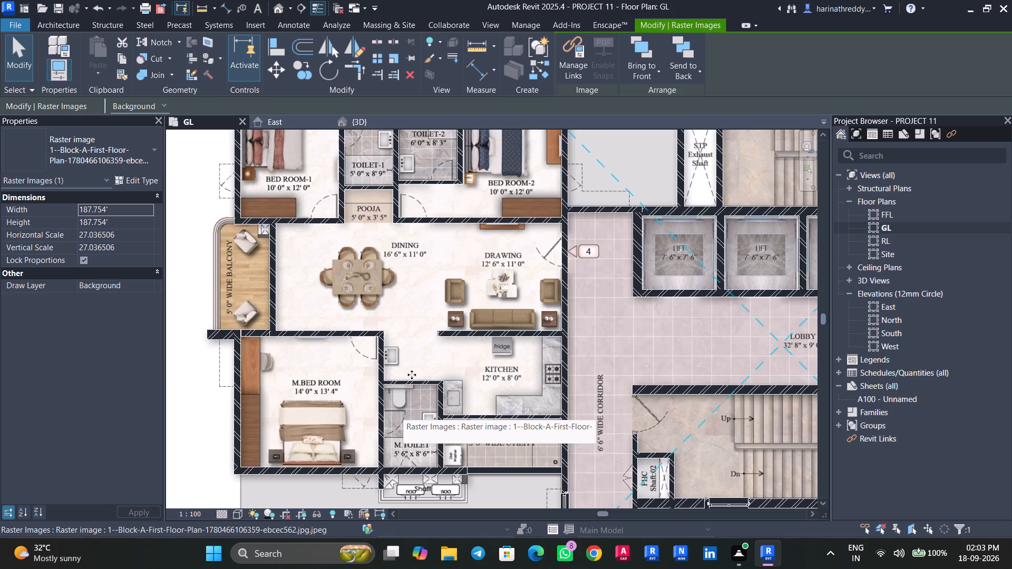
pyautogui.scroll(3, 305, 261)
pyautogui.moveTo(305, 271); pyautogui.dragTo(342, 464, button='middle')
pyautogui.scroll(3, 239, 325)
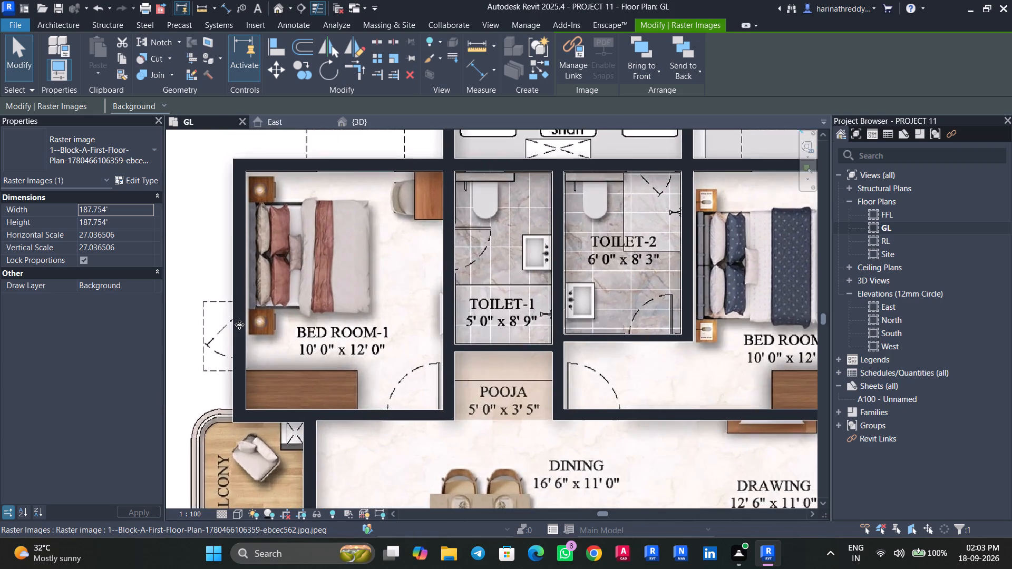
pyautogui.scroll(-6, 244, 333)
pyautogui.moveTo(338, 428); pyautogui.dragTo(327, 271, button='middle')
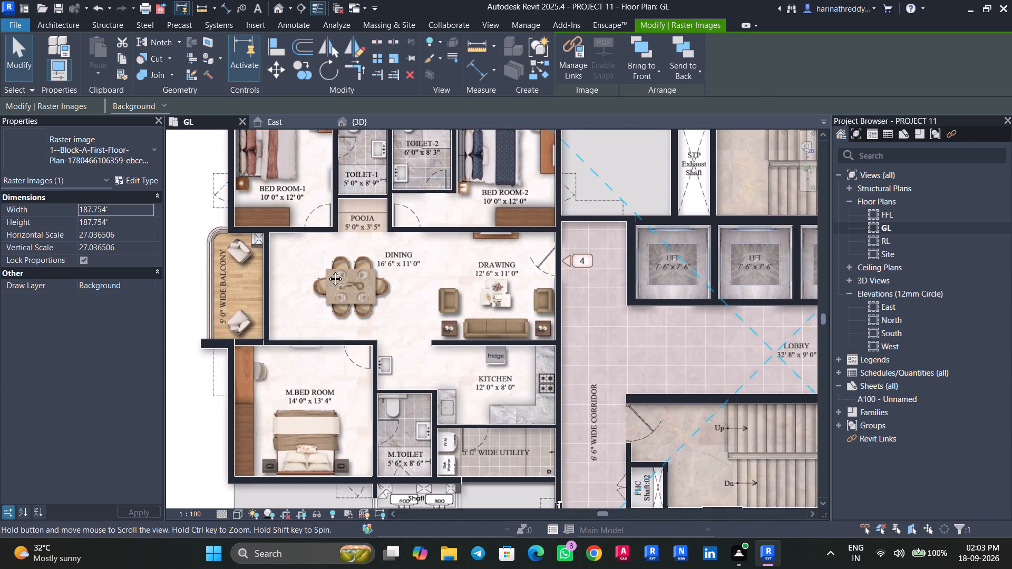
# Set the draw layer of the GL floor plan raster image to Foreground.
pyautogui.moveTo(327, 271); pyautogui.dragTo(331, 247, button='middle')
pyautogui.moveTo(331, 247); pyautogui.dragTo(325, 276, button='middle')
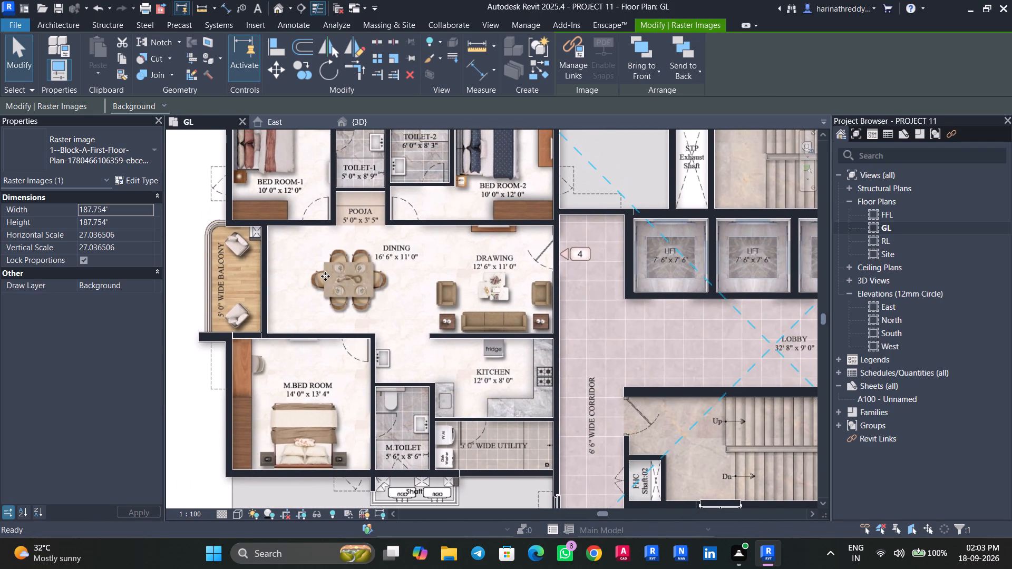
pyautogui.click(183, 270)
pyautogui.click(139, 289)
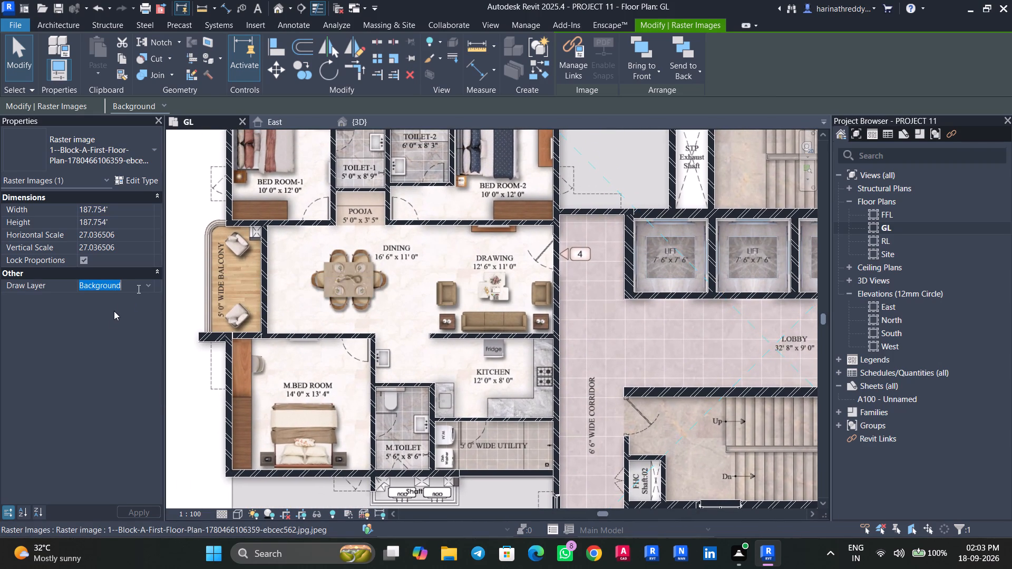
pyautogui.click(148, 285)
pyautogui.click(128, 309)
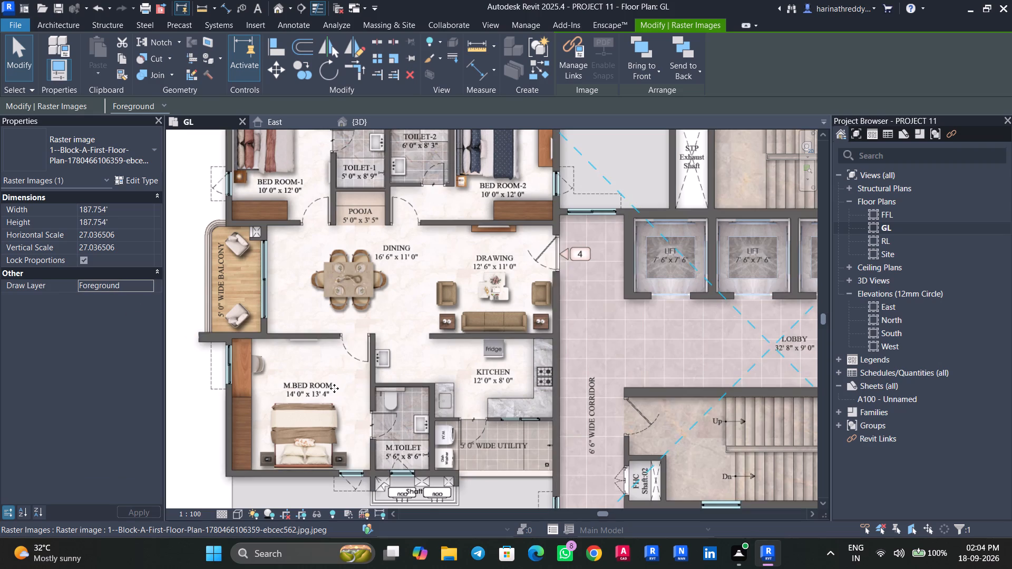
# Place a Windows_Sgl_Plain 2.5' window in the M.Toilet's shaft-side wall, over the window drawn on the plan image.
pyautogui.scroll(3, 313, 416)
pyautogui.moveTo(313, 415); pyautogui.dragTo(259, 348, button='middle')
pyautogui.write('WN')
pyautogui.click(103, 158)
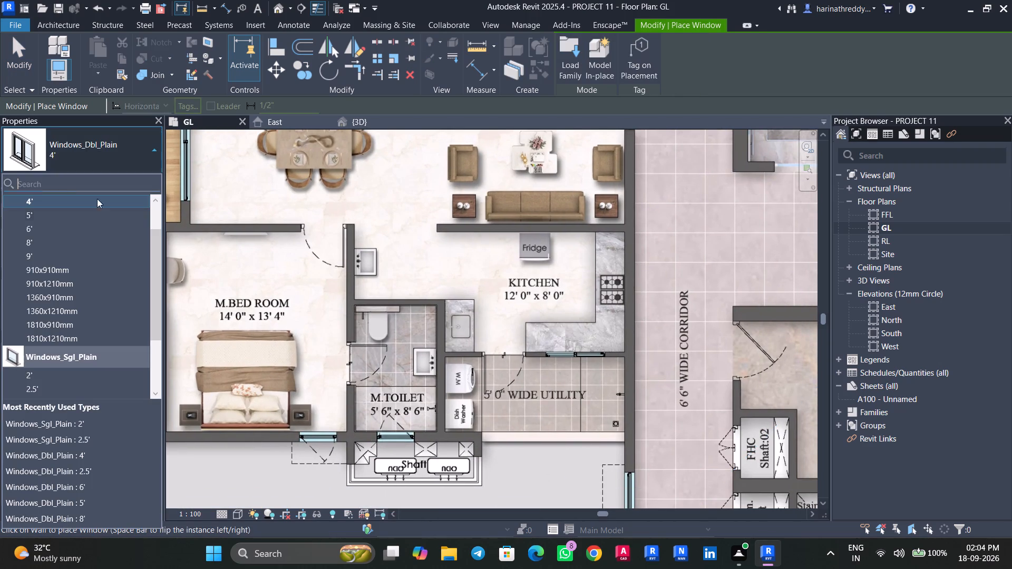
pyautogui.click(34, 386)
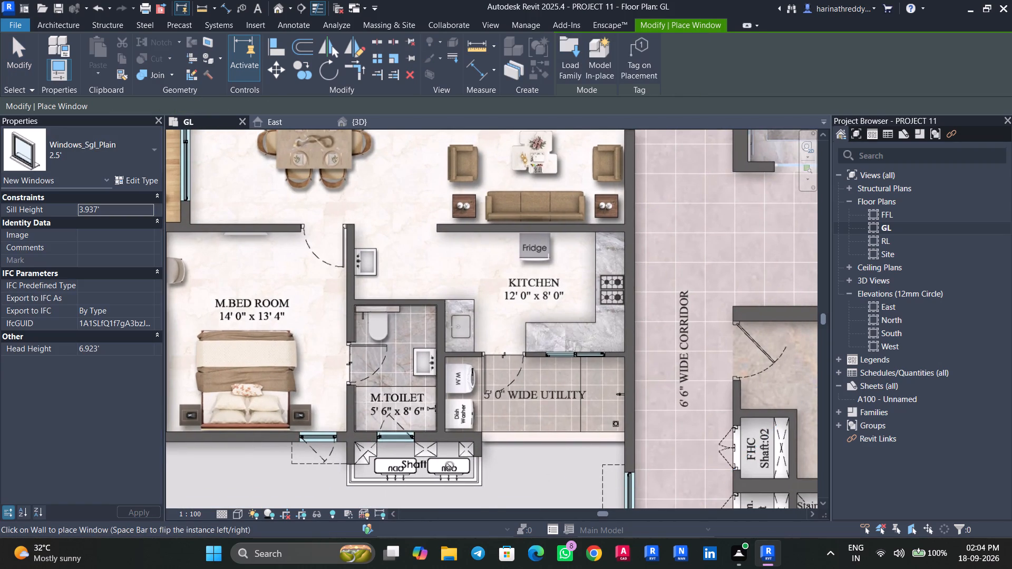
pyautogui.scroll(5, 342, 420)
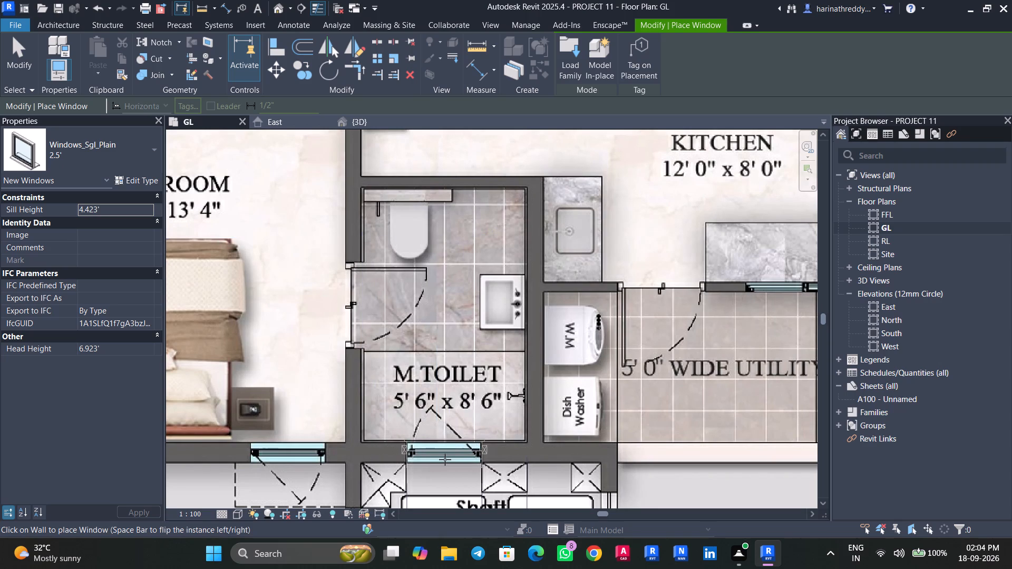
pyautogui.click(445, 459)
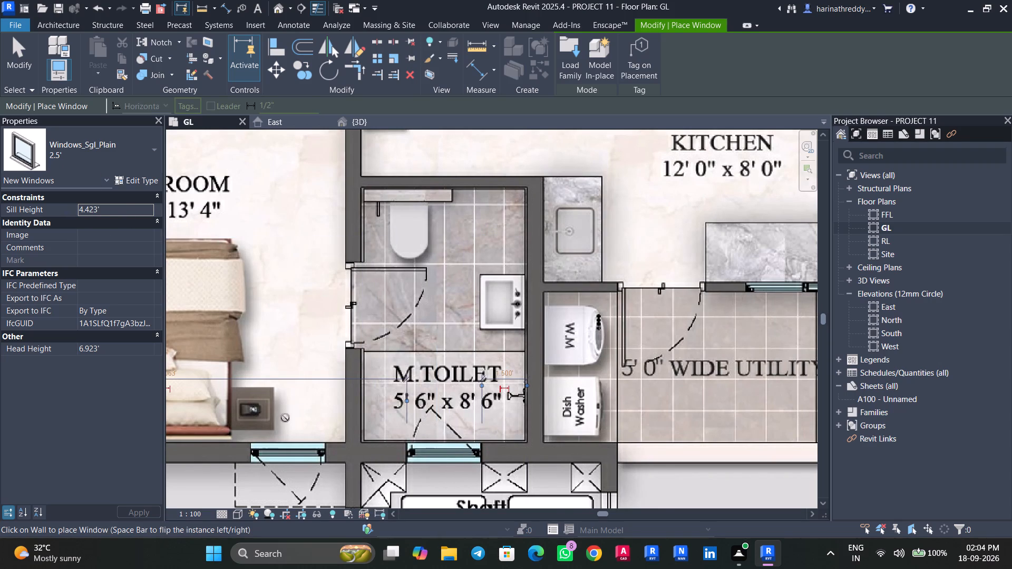
pyautogui.moveTo(288, 417); pyautogui.dragTo(391, 356, button='middle')
pyautogui.press('Escape')
pyautogui.press('Escape')
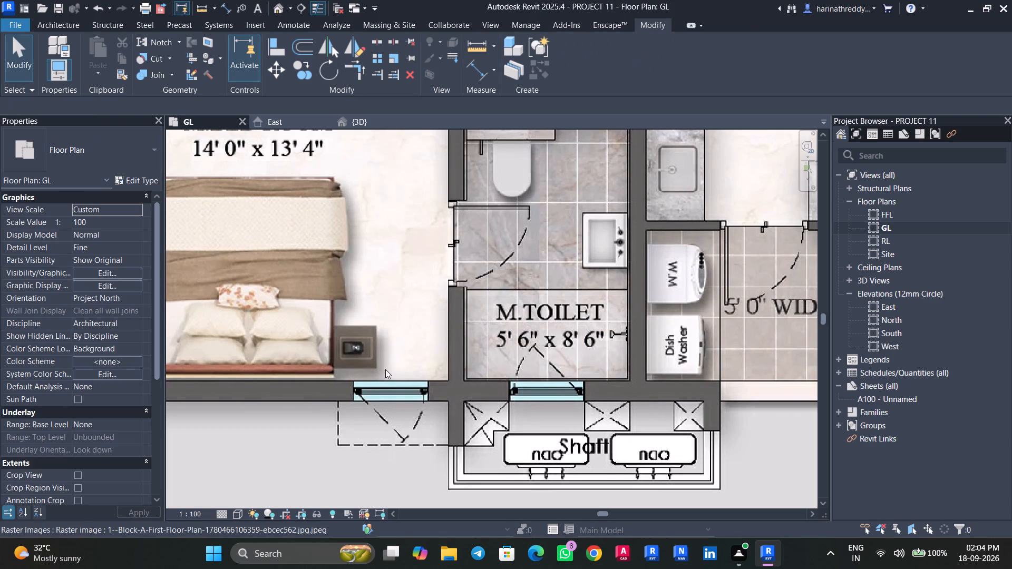
# Place a Windows_Dbl_Plain 2.5' window in the M.Bed Room wall next to the M.Toilet shaft, over the window shown on the plan.
pyautogui.write('WN')
pyautogui.click(87, 149)
pyautogui.scroll(3, 94, 309)
pyautogui.scroll(-1, 95, 309)
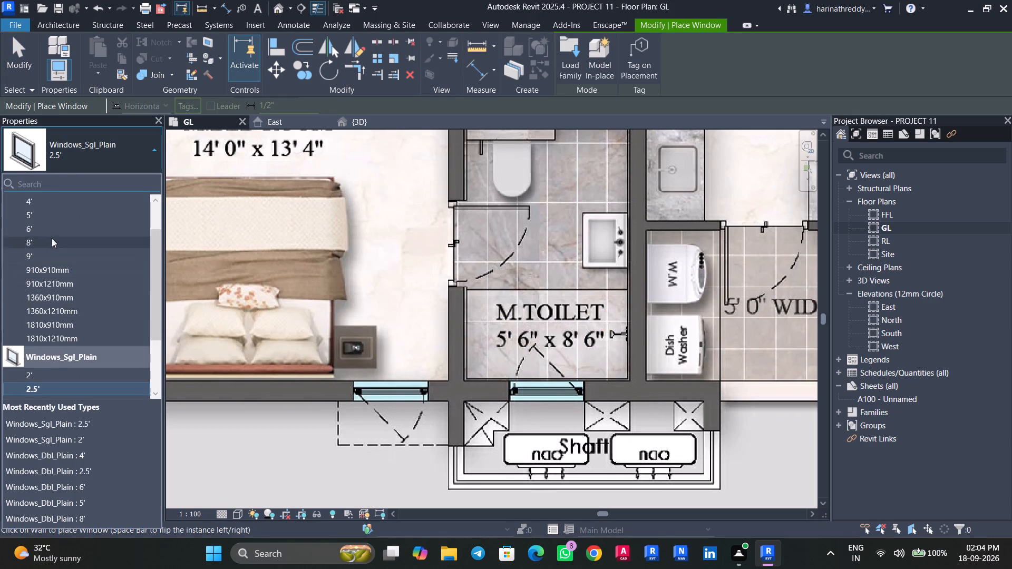
pyautogui.scroll(3, 52, 218)
pyautogui.click(50, 240)
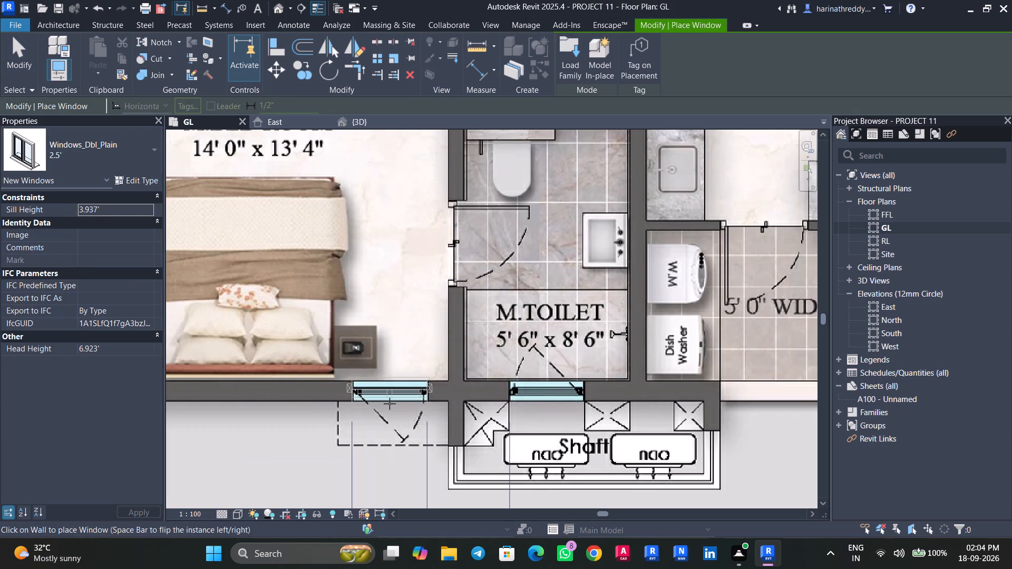
pyautogui.click(390, 404)
# Place a Windows_Dbl_Plain 4' window in the M.Bed Room's outer wall behind the wardrobe, just below the balcony.
pyautogui.moveTo(390, 404); pyautogui.dragTo(898, 459, button='middle')
pyautogui.moveTo(897, 459); pyautogui.dragTo(756, 553, button='middle')
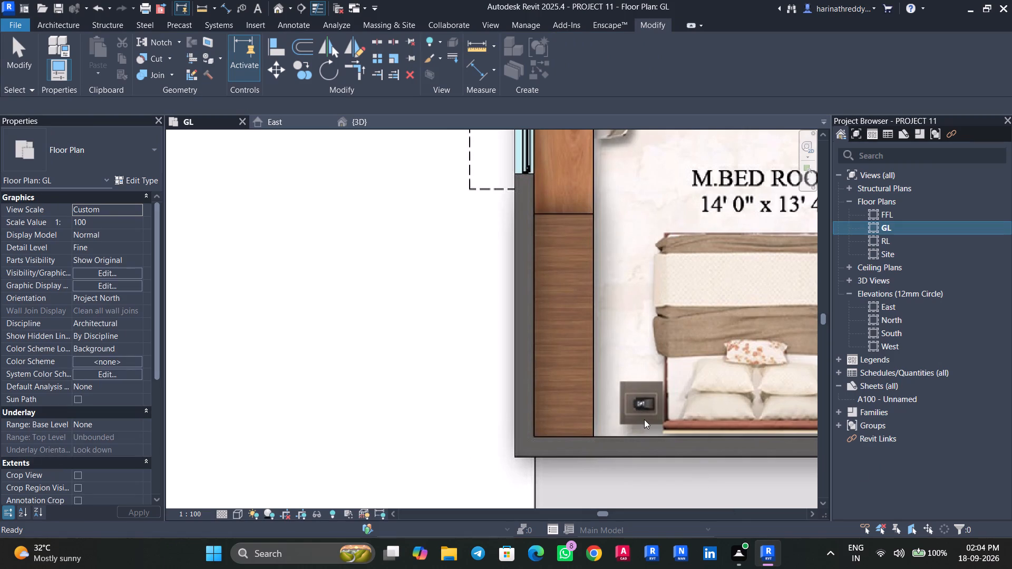
pyautogui.scroll(-4, 641, 413)
pyautogui.scroll(4, 624, 232)
pyautogui.moveTo(611, 231); pyautogui.dragTo(420, 232, button='middle')
pyautogui.scroll(1, 433, 261)
pyautogui.scroll(-4, 433, 261)
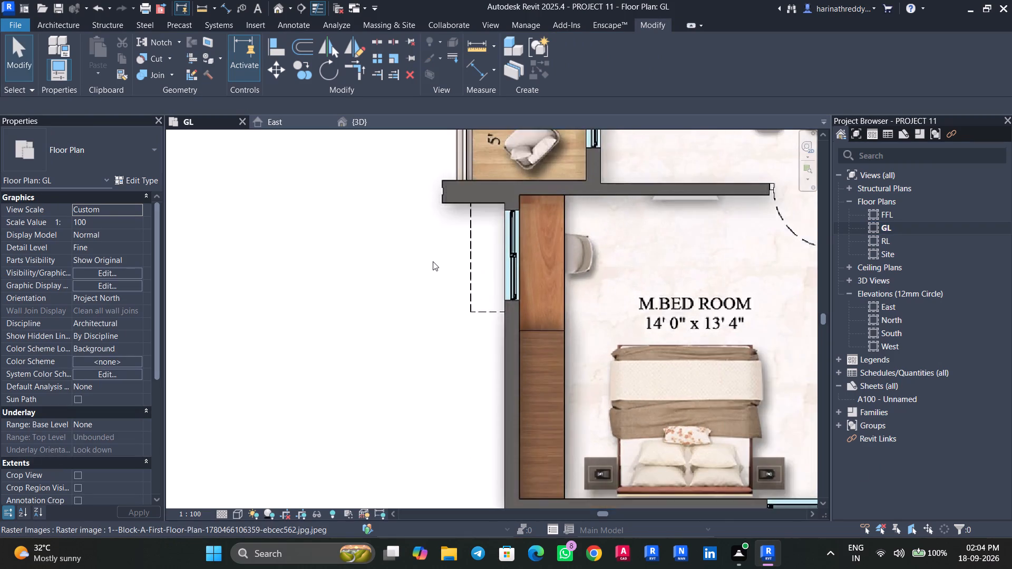
pyautogui.moveTo(431, 261); pyautogui.dragTo(297, 278, button='middle')
pyautogui.write('WN')
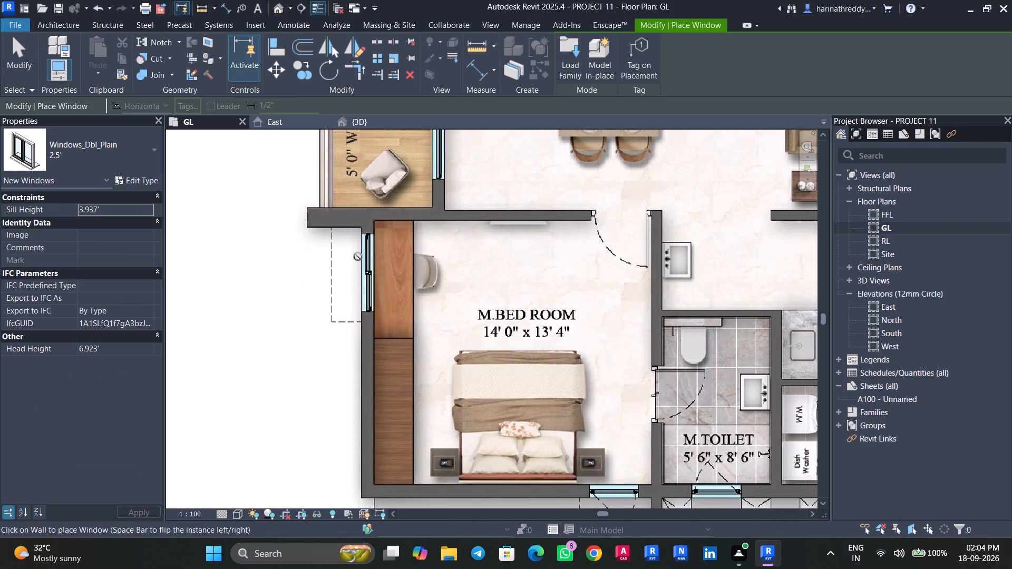
pyautogui.click(139, 150)
pyautogui.click(95, 218)
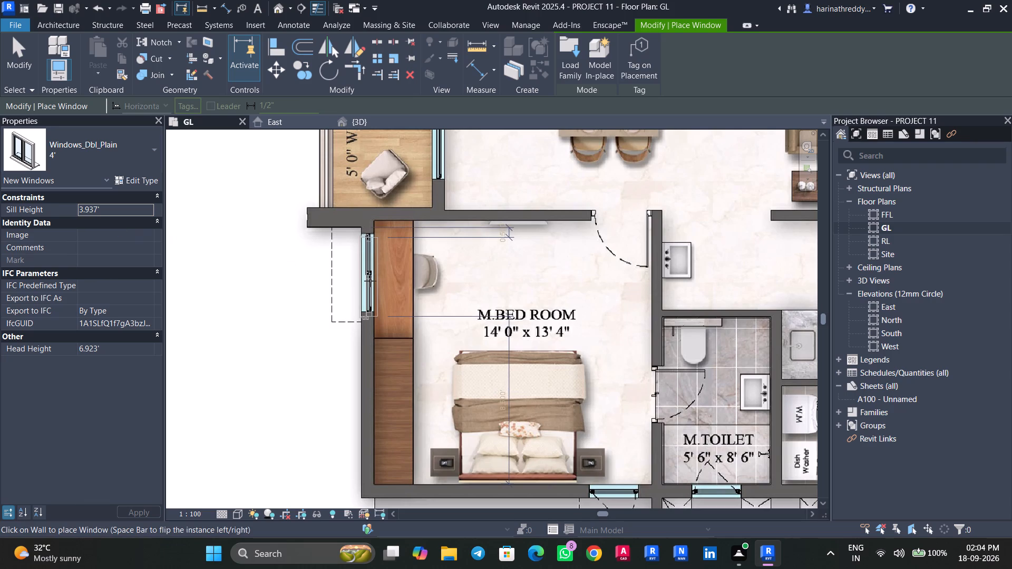
pyautogui.scroll(4, 368, 279)
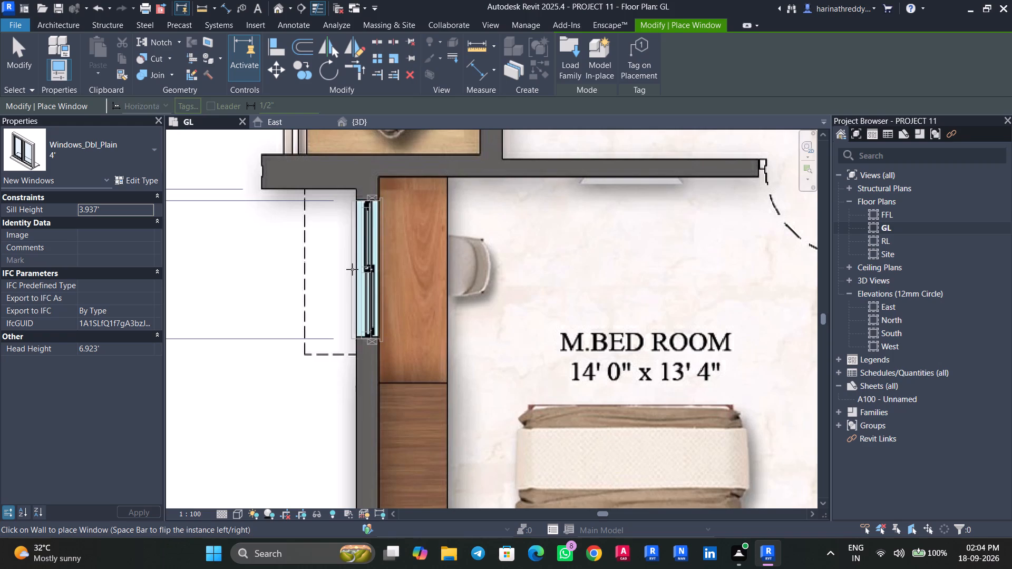
pyautogui.click(352, 269)
# Place a Windows_Dbl_Plain 8' window in the wall between the 5'0" wide balcony and the Dining area.
pyautogui.scroll(-9, 404, 283)
pyautogui.moveTo(410, 365); pyautogui.dragTo(416, 426, button='middle')
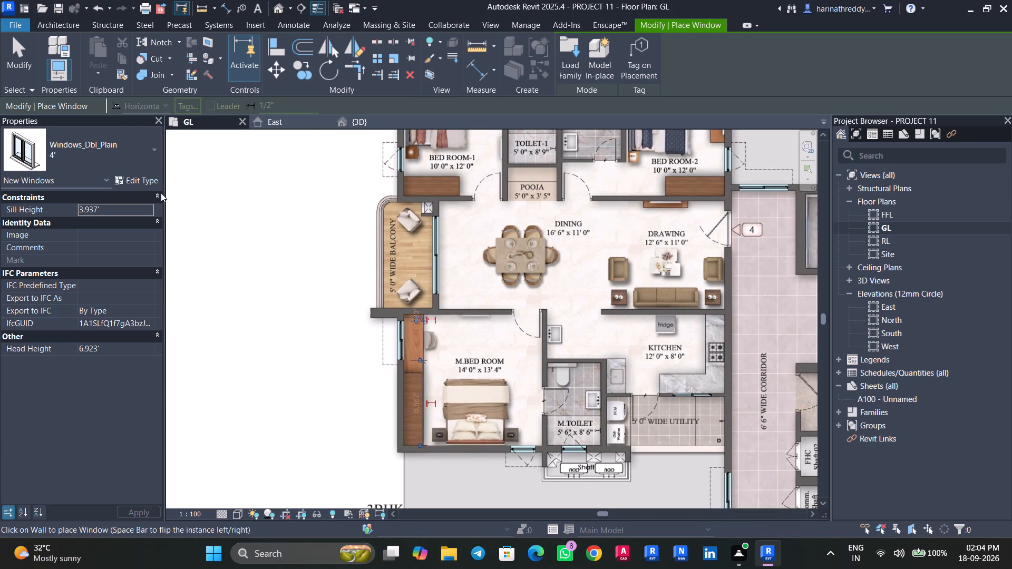
pyautogui.click(115, 149)
pyautogui.click(66, 242)
pyautogui.scroll(2, 440, 242)
pyautogui.scroll(-1, 440, 242)
pyautogui.scroll(7, 440, 242)
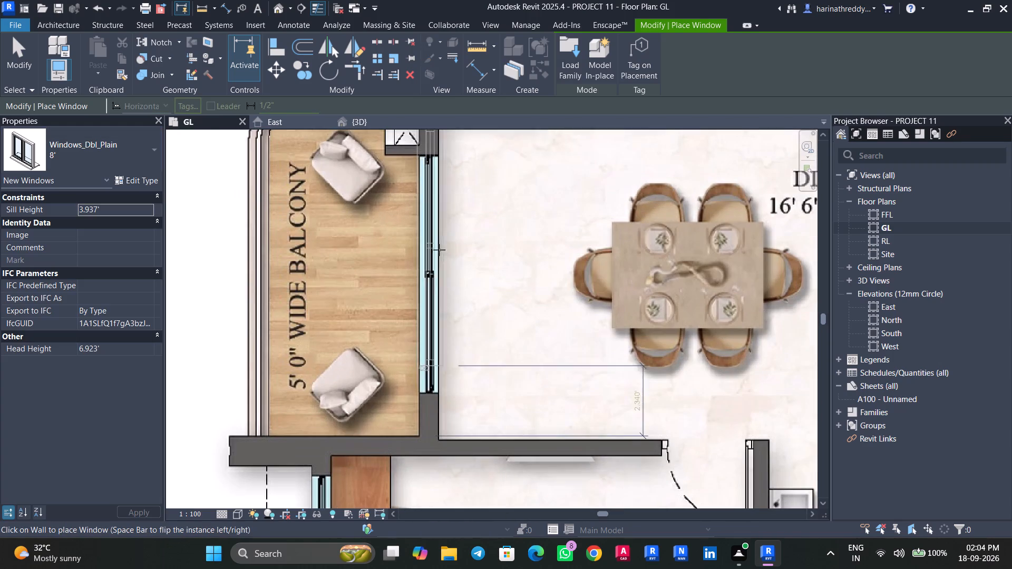
pyautogui.click(420, 274)
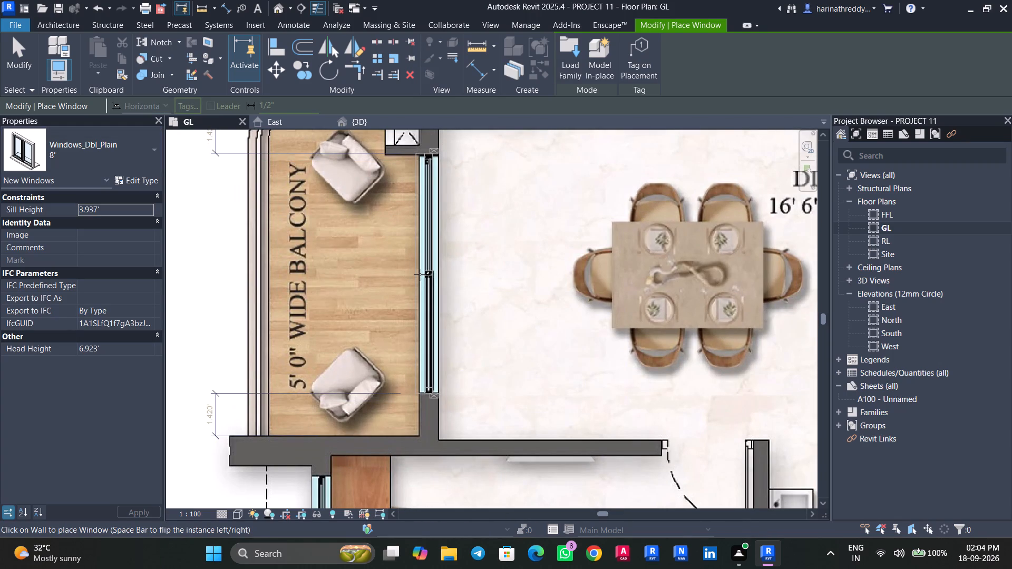
# Place a Windows_Dbl_Plain 2.5' window in Bed Room-1's outer wall beside the bedside table, above the balcony.
pyautogui.scroll(-5, 420, 274)
pyautogui.moveTo(452, 233); pyautogui.dragTo(453, 422, button='middle')
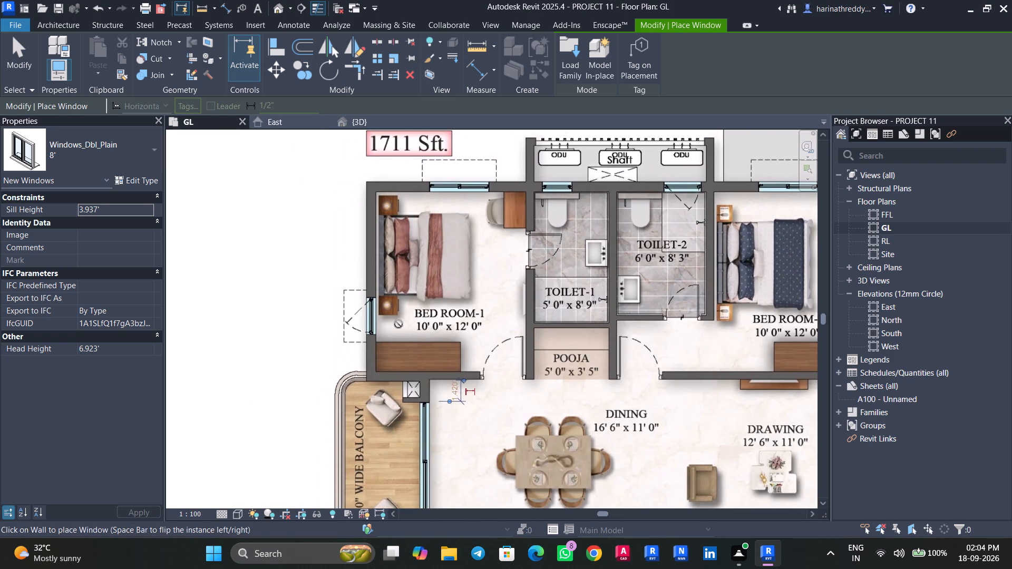
pyautogui.scroll(5, 398, 324)
pyautogui.click(75, 160)
pyautogui.scroll(2, 71, 262)
pyautogui.scroll(-1, 72, 262)
pyautogui.scroll(2, 73, 262)
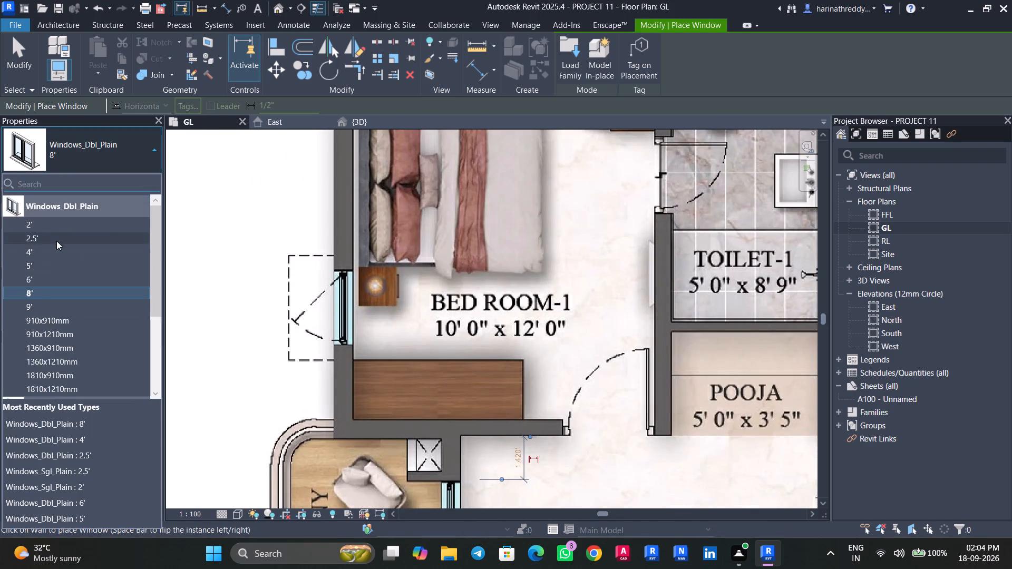
pyautogui.click(56, 237)
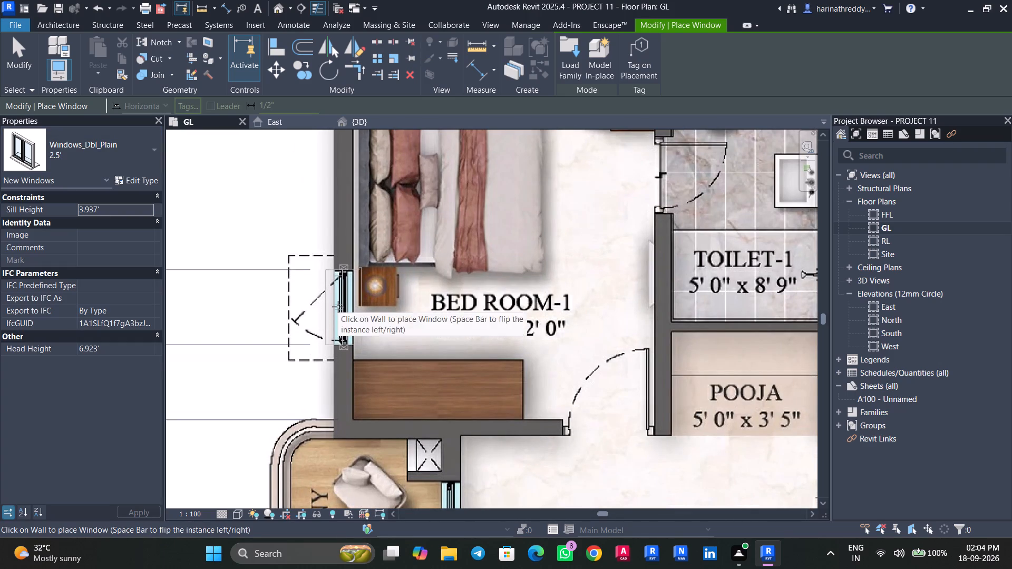
pyautogui.click(338, 307)
# Place a Windows_Dbl_Plain 4' window in Bed Room-1's wall facing the 1711 Sft. label.
pyautogui.moveTo(503, 275); pyautogui.dragTo(487, 455, button='middle')
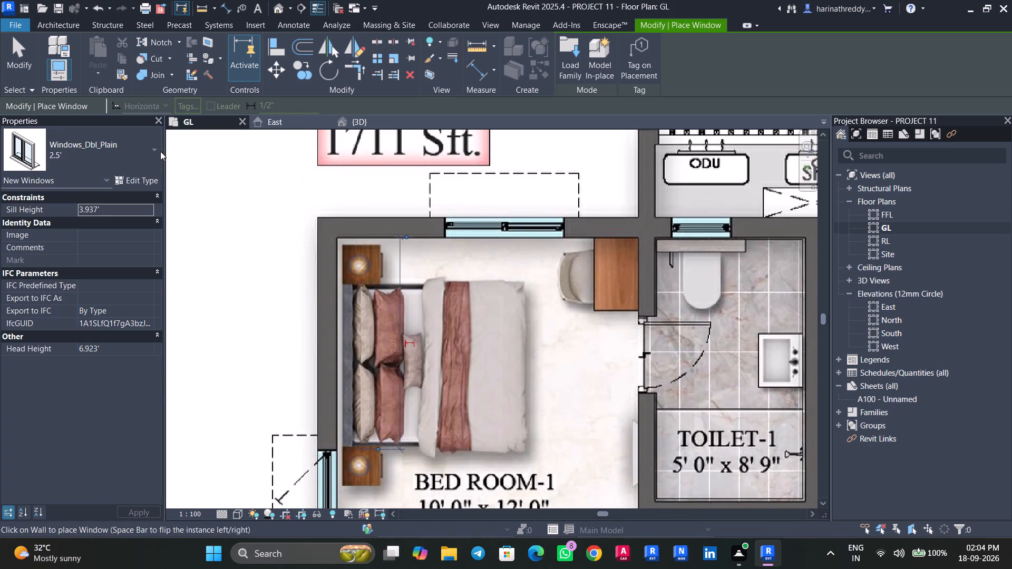
pyautogui.click(105, 132)
pyautogui.click(57, 212)
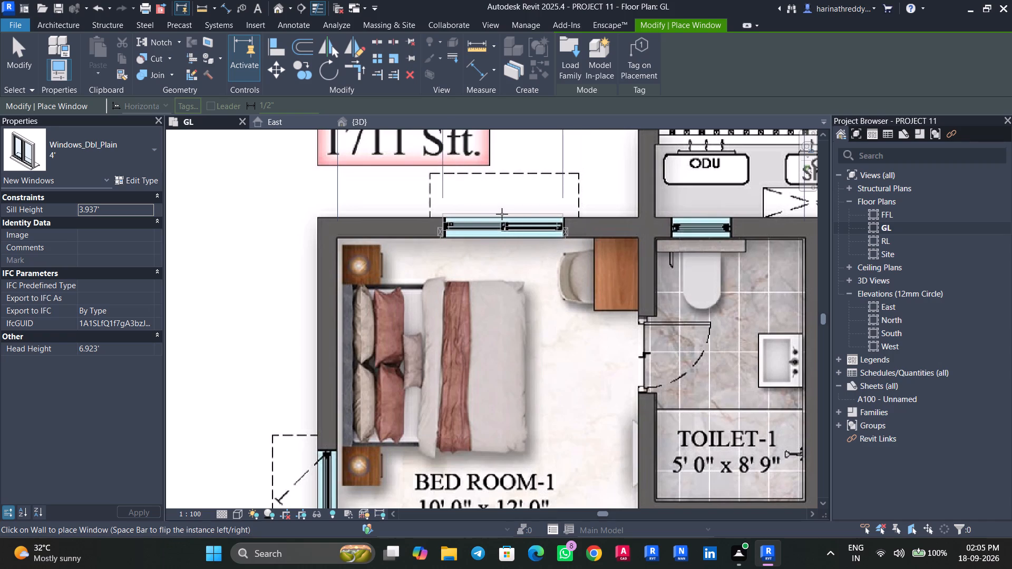
pyautogui.click(502, 214)
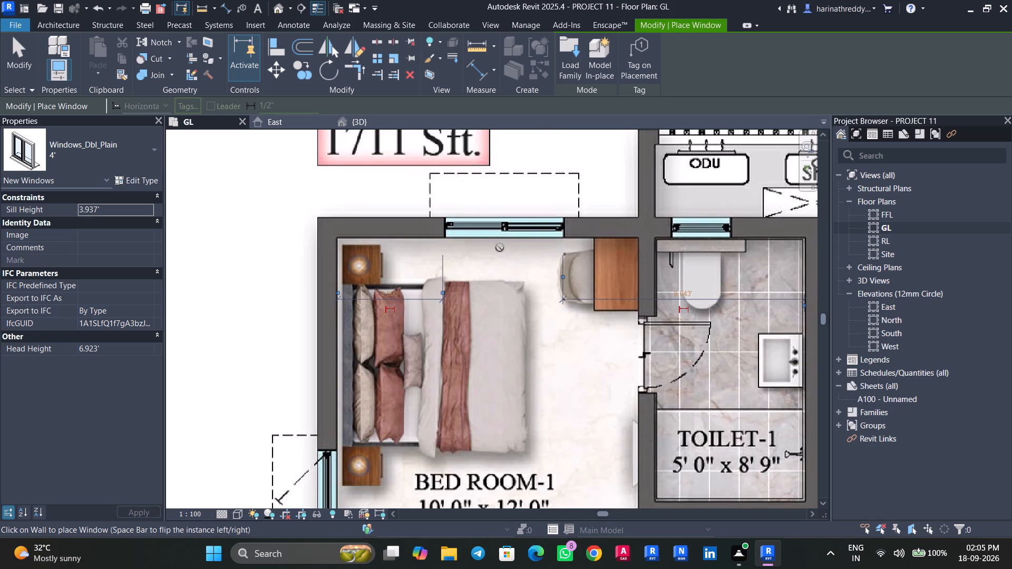
# Place a Windows_Sgl_Plain 2' window in Toilet-1's shaft-side wall, over the window drawn on the plan.
pyautogui.moveTo(493, 252); pyautogui.dragTo(268, 320, button='middle')
pyautogui.click(3, 154)
pyautogui.scroll(4, 34, 236)
pyautogui.scroll(-3, 55, 294)
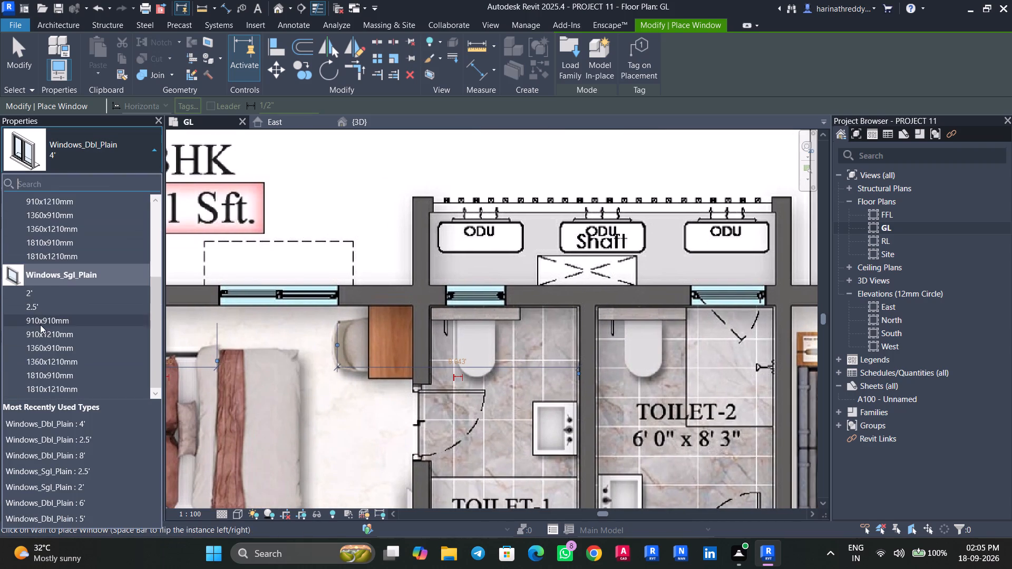
pyautogui.click(45, 293)
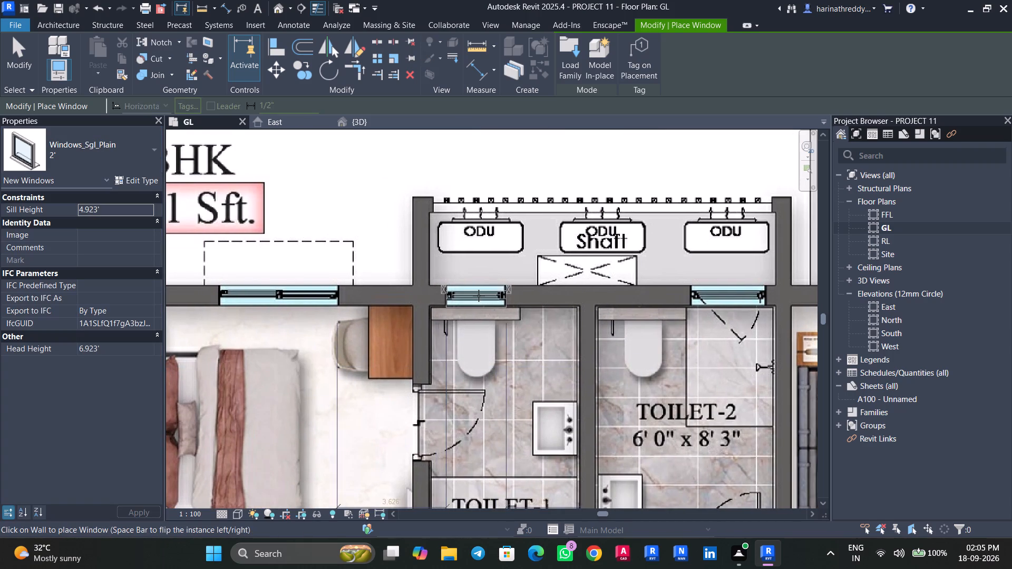
pyautogui.scroll(4, 479, 296)
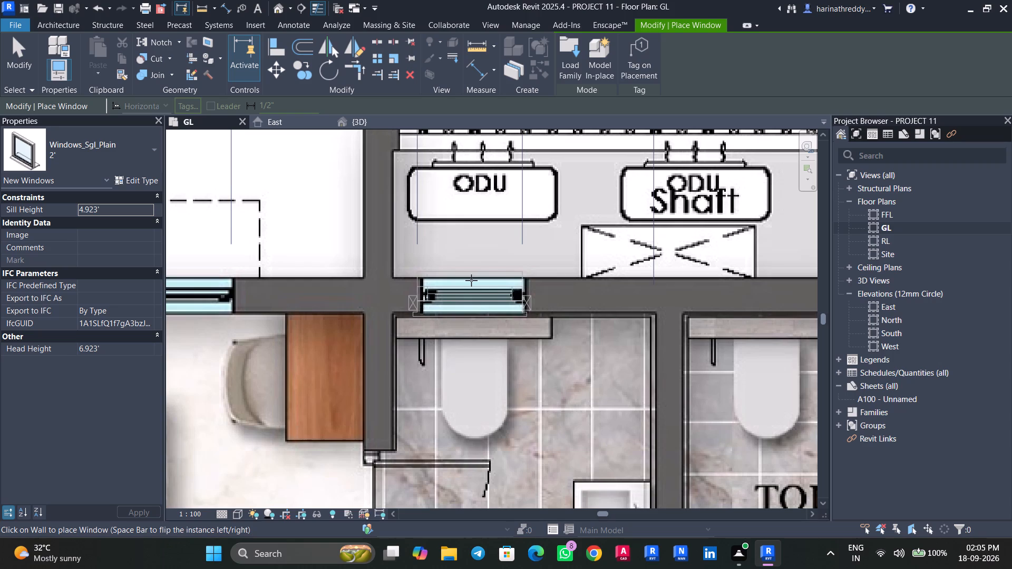
pyautogui.click(475, 280)
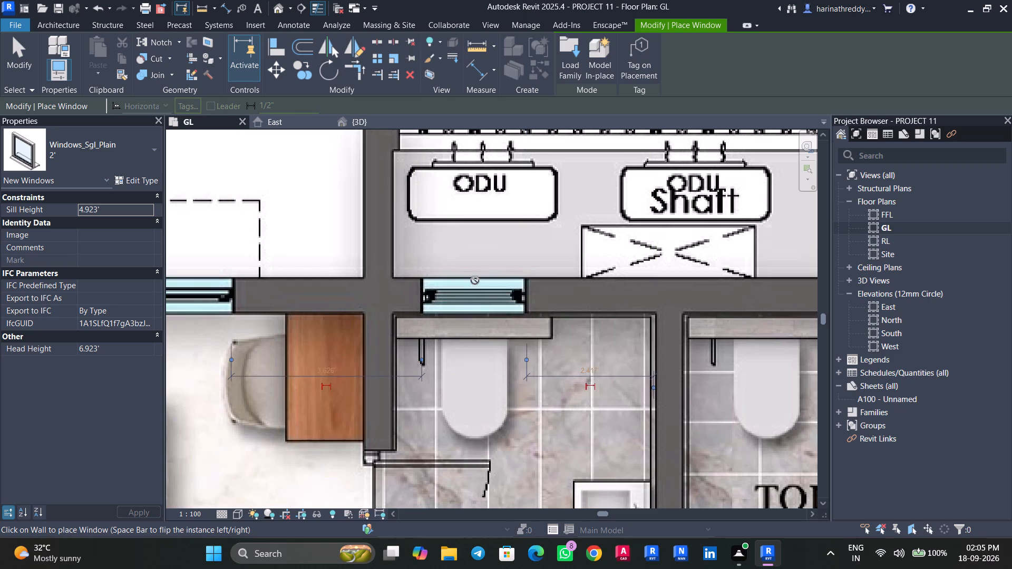
# Place a Windows_Sgl_Plain 2.5' window in Toilet-2's shaft-side wall, over the window drawn on the plan.
pyautogui.scroll(-9, 475, 280)
pyautogui.scroll(7, 618, 304)
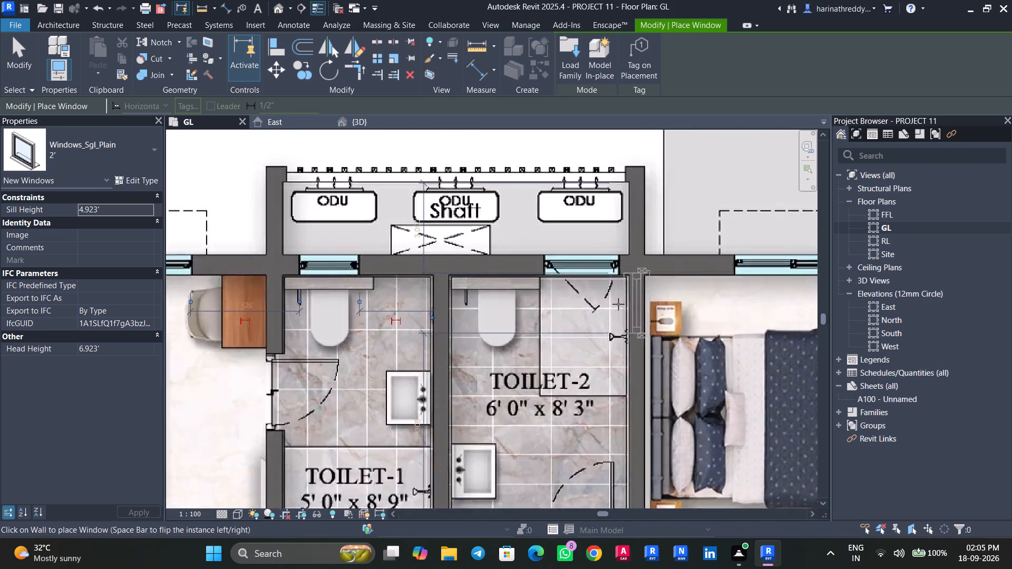
pyautogui.click(83, 153)
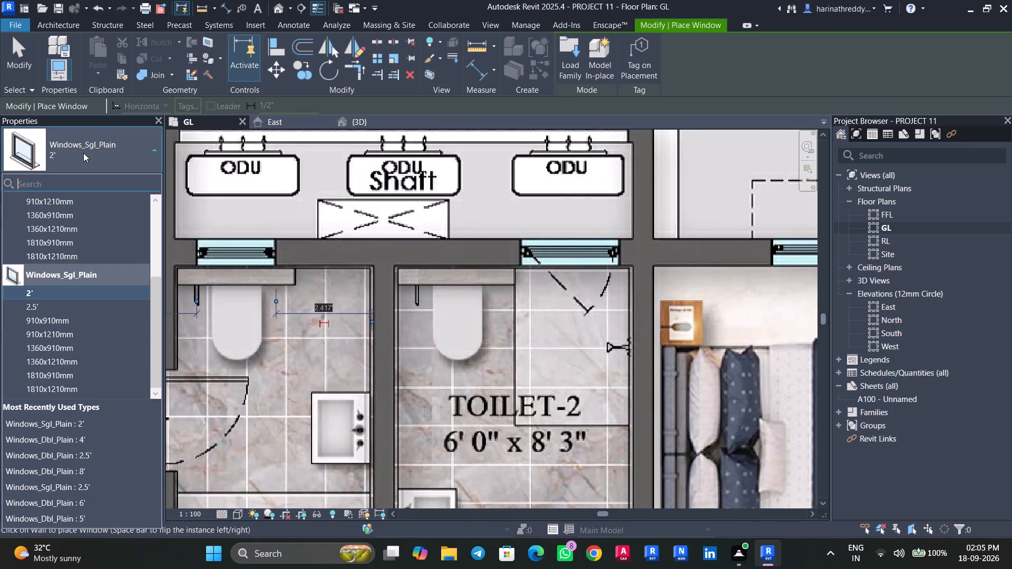
pyautogui.click(47, 310)
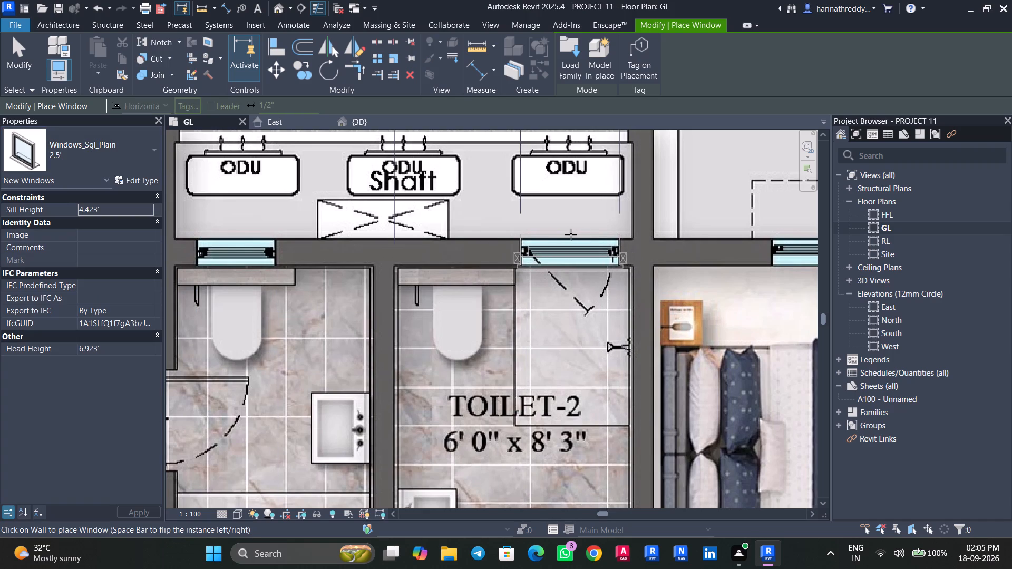
pyautogui.click(571, 235)
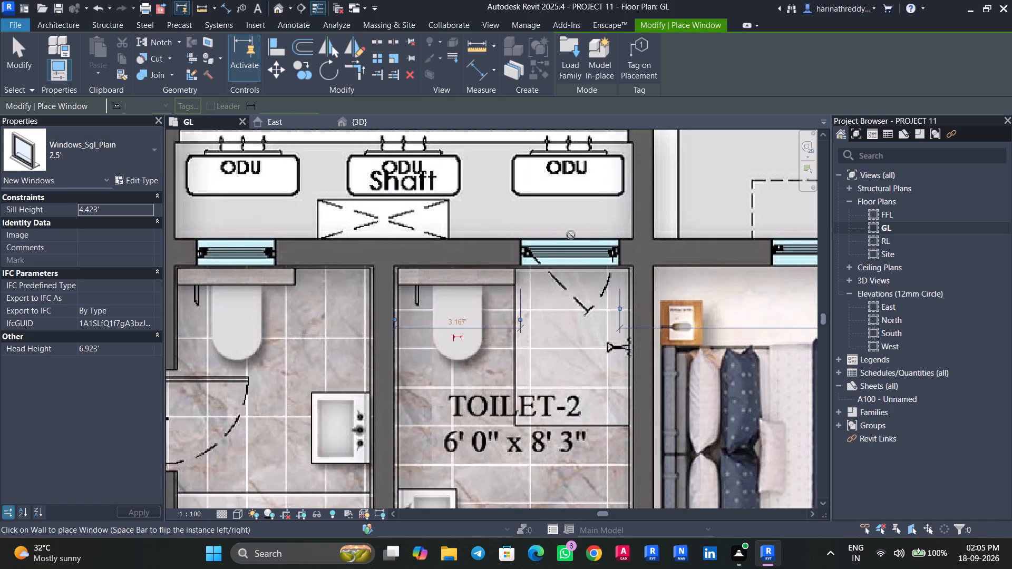
# Place a Windows_Dbl_Plain 4' window in Bed Room-2's outer wall beyond the bed, over the window drawn on the plan.
pyautogui.scroll(-4, 571, 235)
pyautogui.moveTo(571, 235); pyautogui.dragTo(359, 313, button='middle')
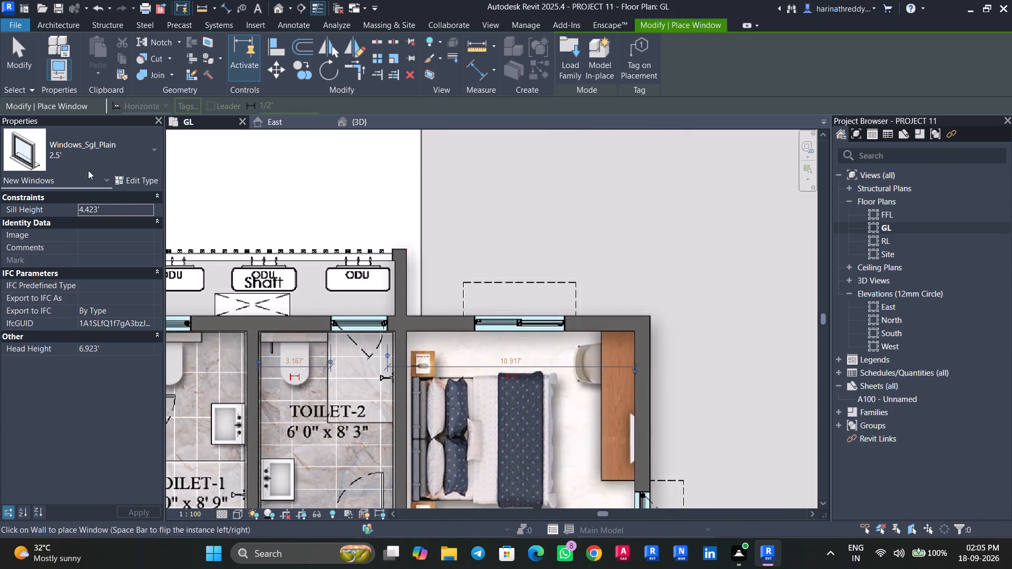
pyautogui.click(102, 149)
pyautogui.scroll(5, 62, 312)
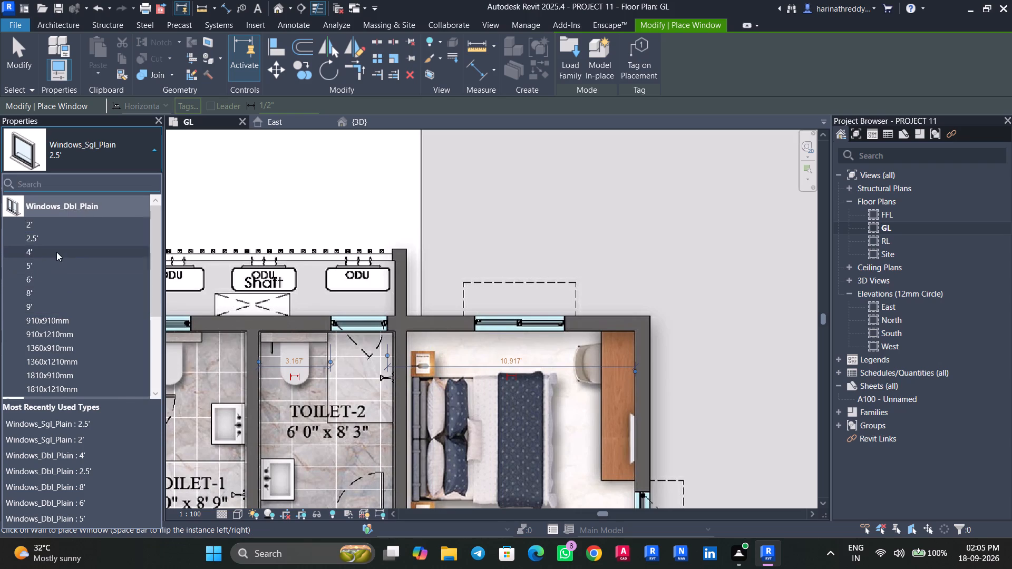
pyautogui.click(56, 252)
pyautogui.scroll(5, 521, 321)
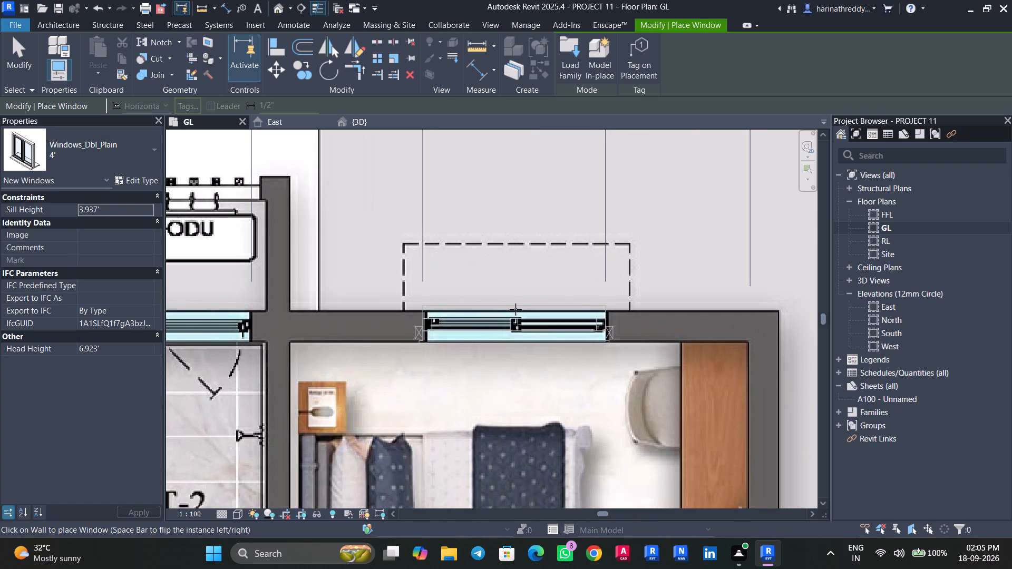
pyautogui.click(516, 309)
# Place a Windows_Dbl_Plain 2.5' window in Bed Room-2's side wall near the wardrobe, over the window drawn on the plan.
pyautogui.scroll(-6, 516, 309)
pyautogui.moveTo(557, 381); pyautogui.dragTo(531, 189, button='middle')
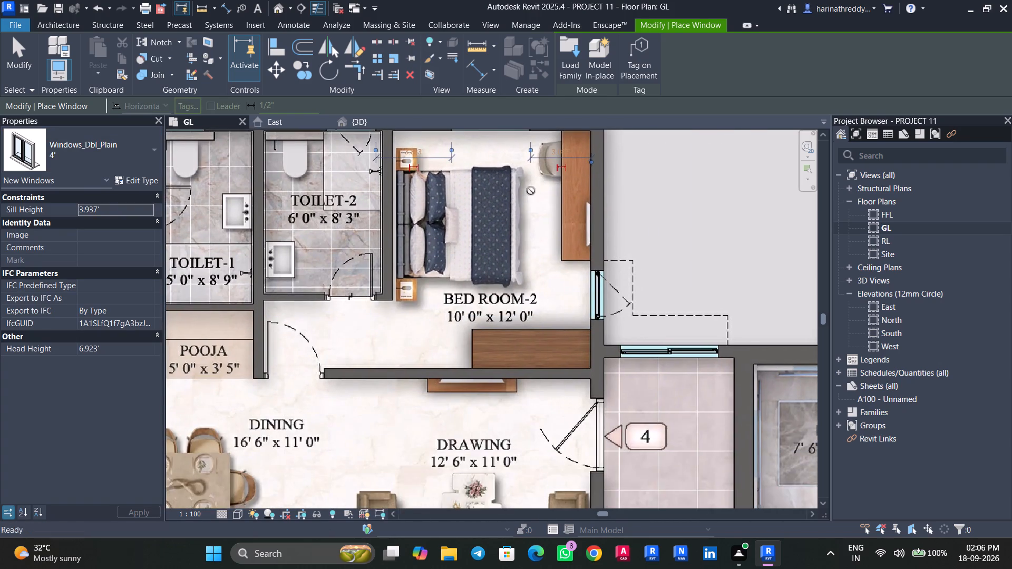
pyautogui.scroll(5, 614, 289)
pyautogui.moveTo(628, 303); pyautogui.dragTo(597, 249, button='middle')
pyautogui.click(64, 152)
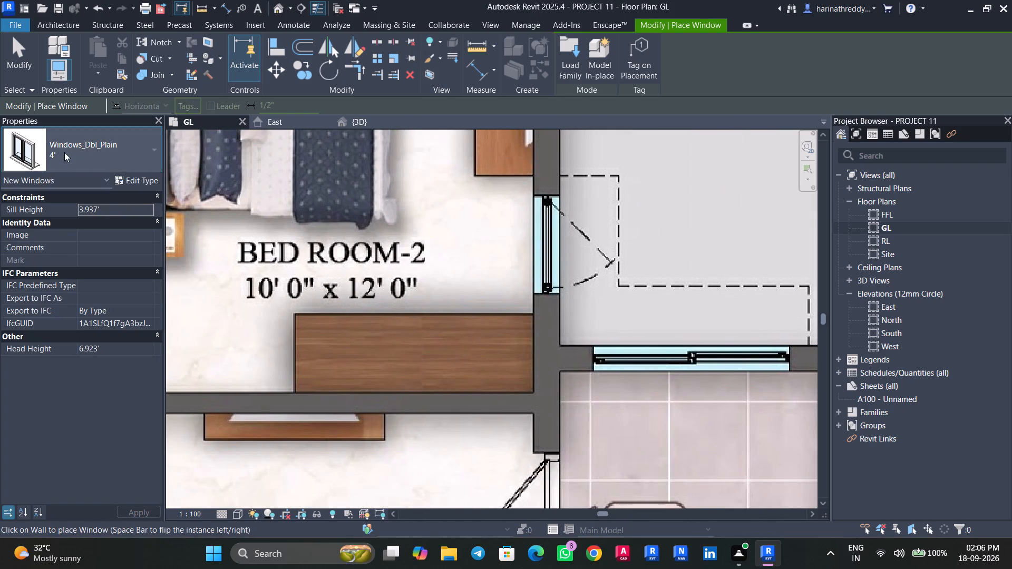
pyautogui.scroll(3, 50, 277)
pyautogui.click(43, 240)
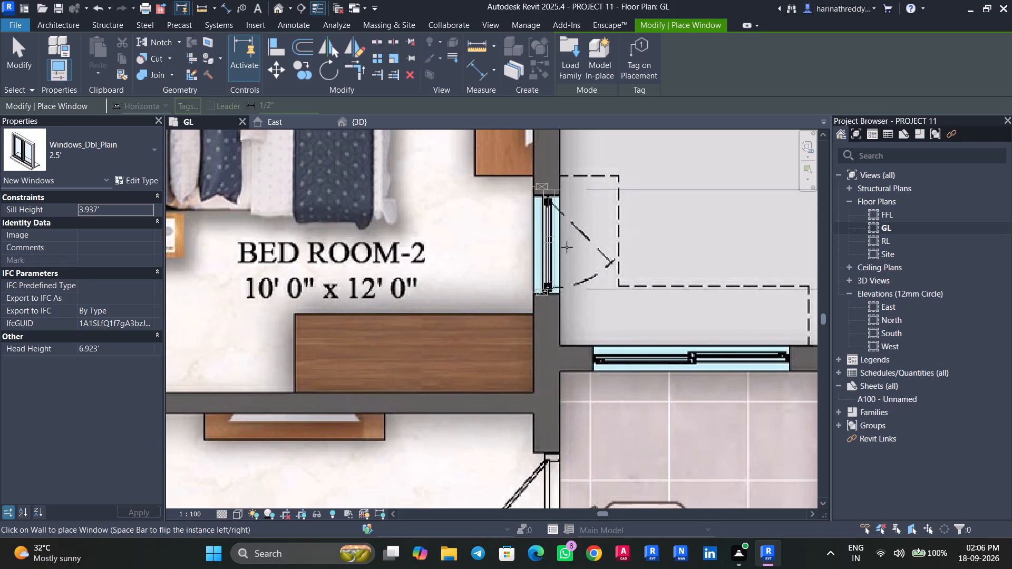
pyautogui.scroll(4, 568, 247)
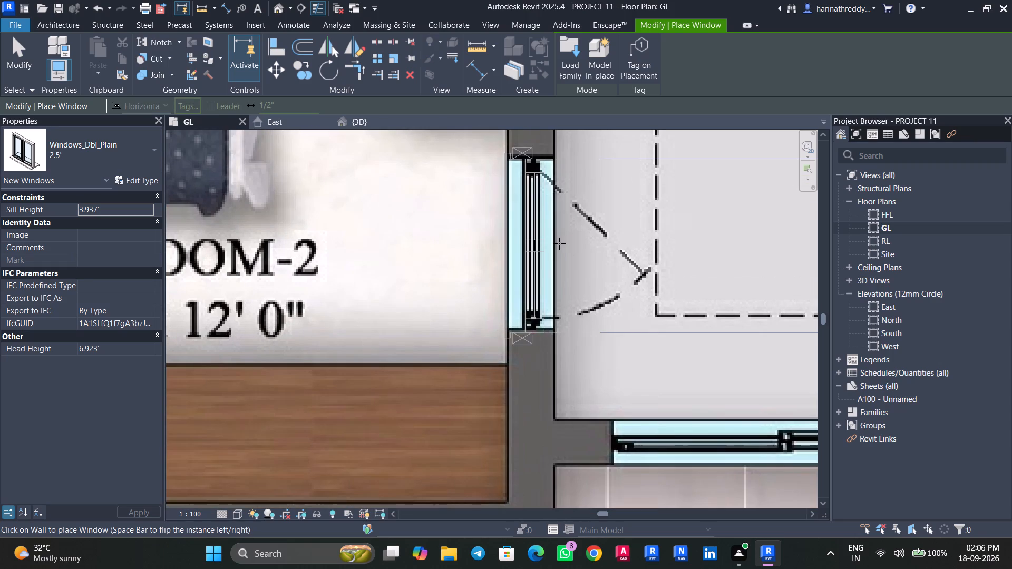
pyautogui.click(559, 243)
# Place a Windows_Dbl_Plain 5' window in the corridor's end wall beside entrance 4 and finish placing windows.
pyautogui.scroll(-4, 602, 284)
pyautogui.scroll(1, 602, 284)
pyautogui.scroll(-2, 602, 284)
pyautogui.moveTo(602, 284); pyautogui.dragTo(537, 268, button='middle')
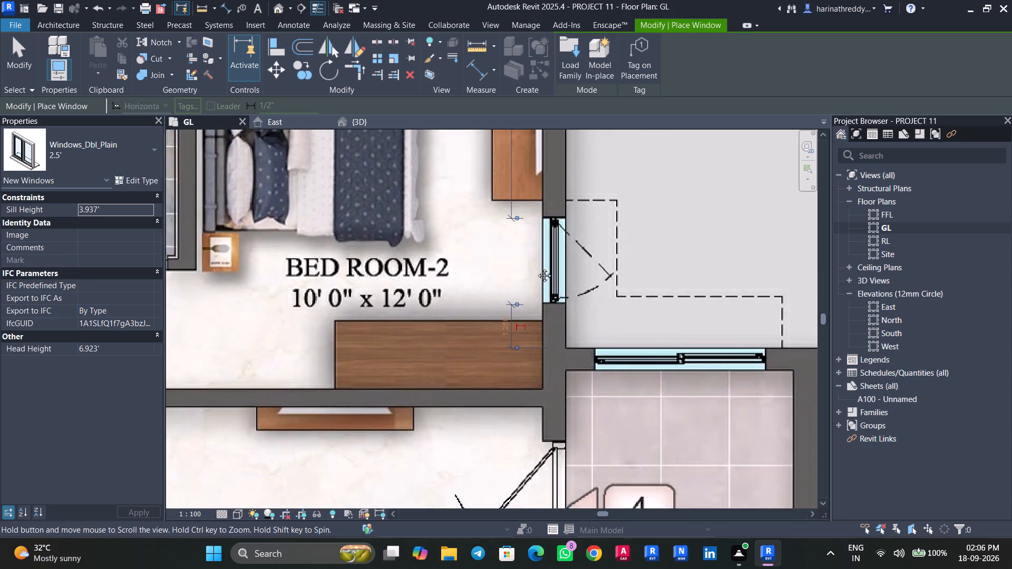
pyautogui.moveTo(537, 268); pyautogui.dragTo(440, 261, button='middle')
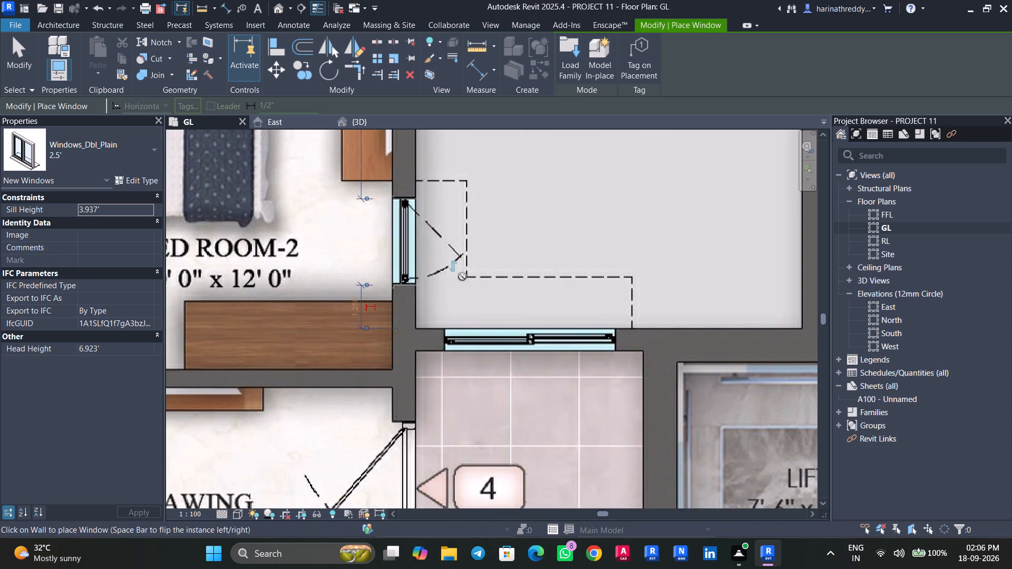
pyautogui.click(116, 158)
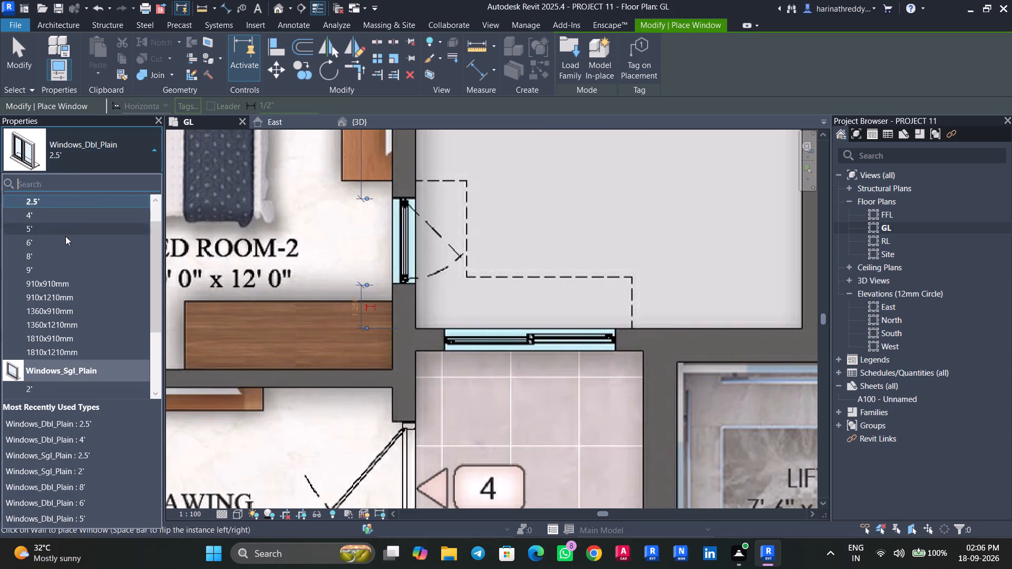
pyautogui.click(63, 231)
pyautogui.scroll(3, 532, 351)
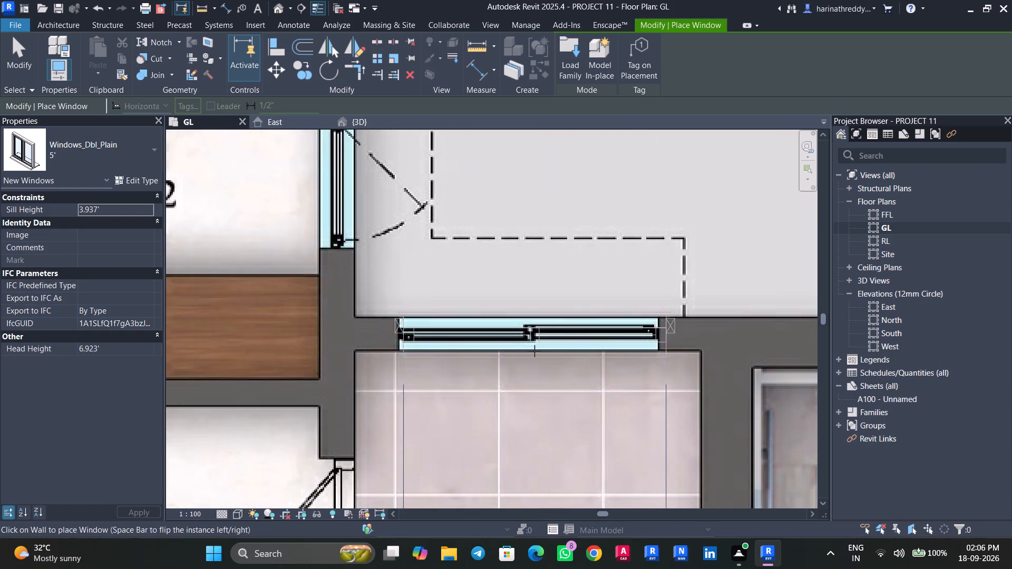
pyautogui.click(531, 319)
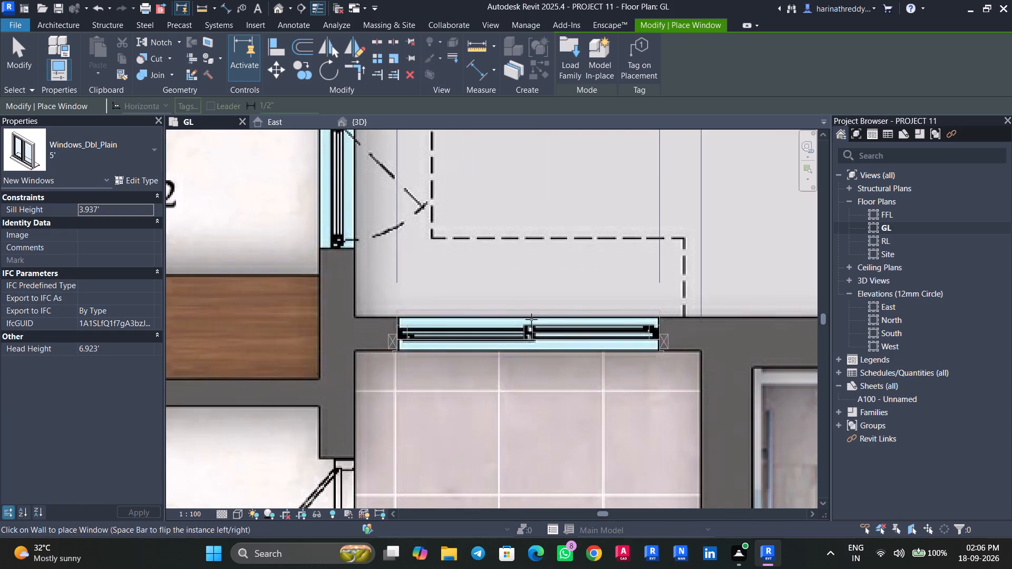
pyautogui.scroll(-14, 531, 319)
pyautogui.moveTo(527, 397); pyautogui.dragTo(505, 287, button='middle')
pyautogui.press('Escape')
pyautogui.press('Escape')
# In the 3D view, select all Windows_Sgl_Plain 2.5' instances in the project and set their sill height to 6'.
pyautogui.click(372, 114)
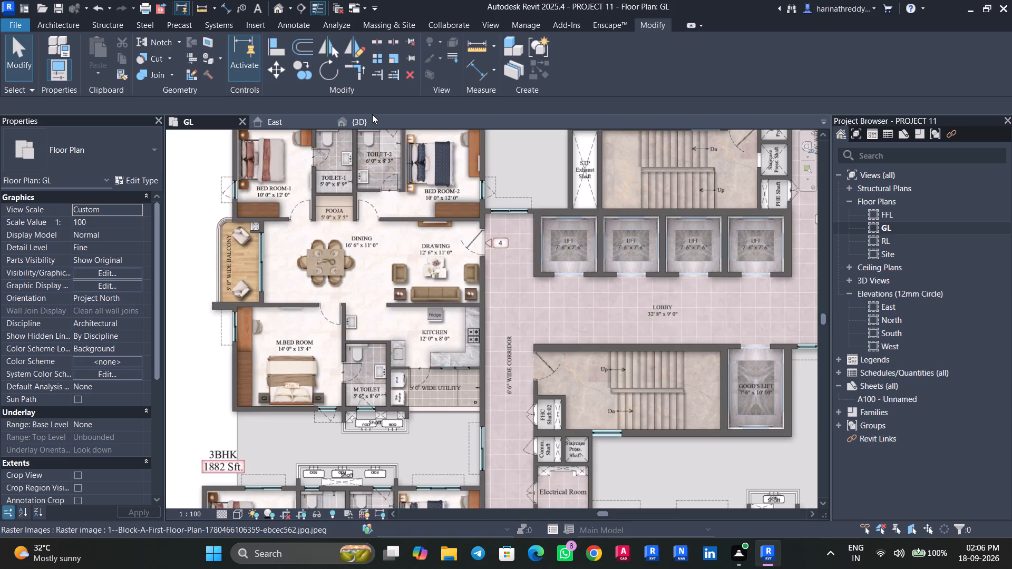
pyautogui.click(372, 119)
pyautogui.keyDown('shift'); pyautogui.moveTo(382, 440); pyautogui.dragTo(492, 267, button='middle'); pyautogui.keyUp('shift')
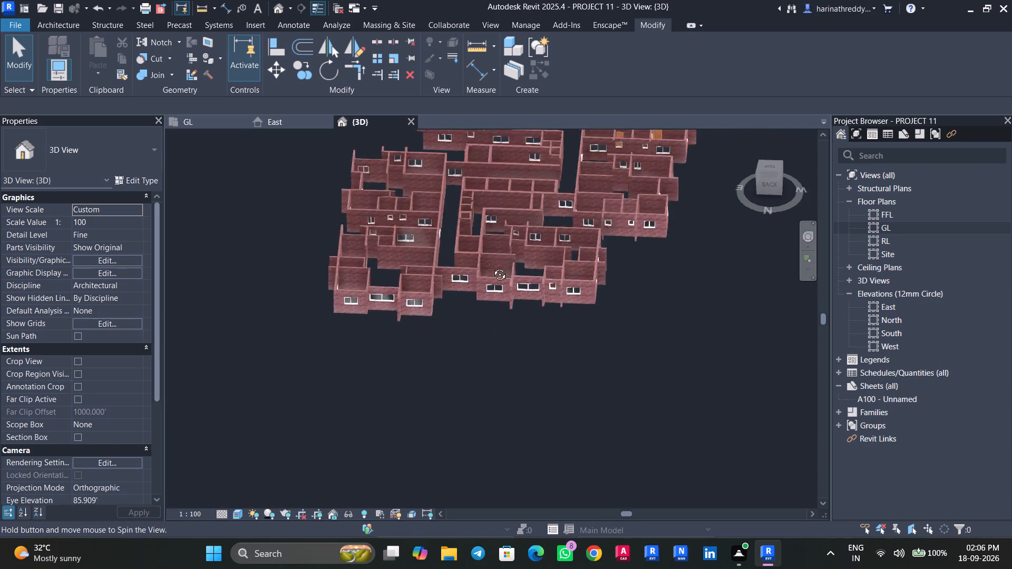
pyautogui.keyDown('shift'); pyautogui.moveTo(492, 267); pyautogui.dragTo(634, 236, button='middle'); pyautogui.keyUp('shift')
pyautogui.moveTo(563, 258); pyautogui.dragTo(698, 398, button='middle')
pyautogui.keyDown('shift'); pyautogui.scroll(1, 647, 323); pyautogui.keyUp('shift')
pyautogui.keyDown('shift'); pyautogui.moveTo(656, 342); pyautogui.dragTo(678, 416, button='middle'); pyautogui.keyUp('shift')
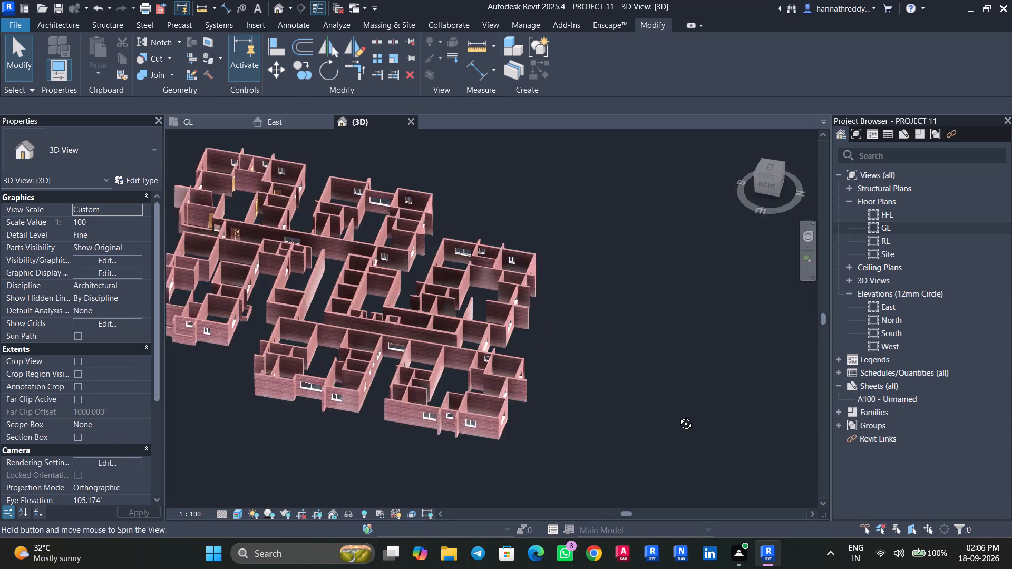
pyautogui.keyDown('shift'); pyautogui.moveTo(678, 416); pyautogui.dragTo(663, 388, button='middle'); pyautogui.keyUp('shift')
pyautogui.moveTo(658, 396); pyautogui.dragTo(732, 288, button='middle')
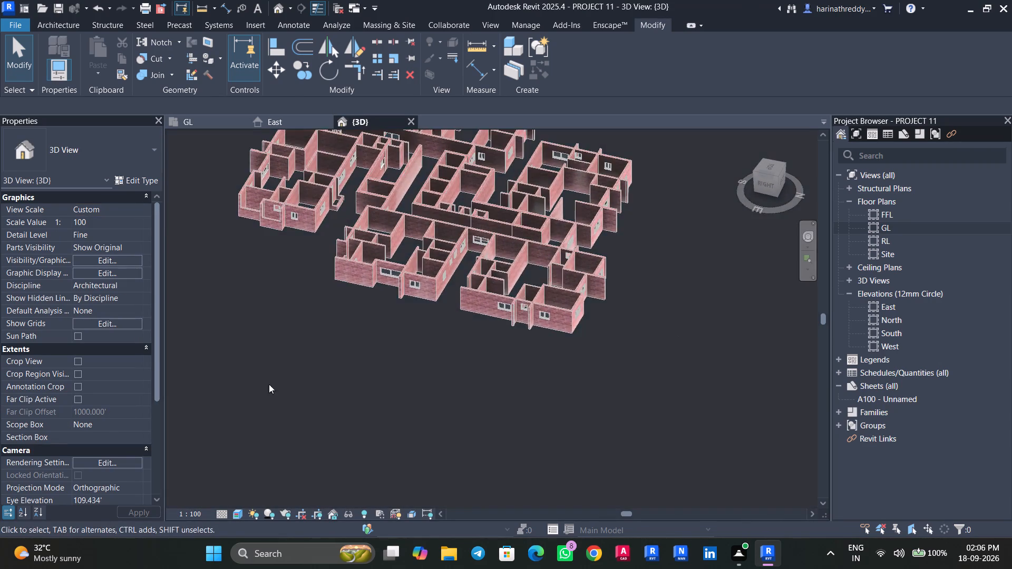
pyautogui.keyDown('shift'); pyautogui.moveTo(249, 382); pyautogui.dragTo(290, 345, button='middle'); pyautogui.keyUp('shift')
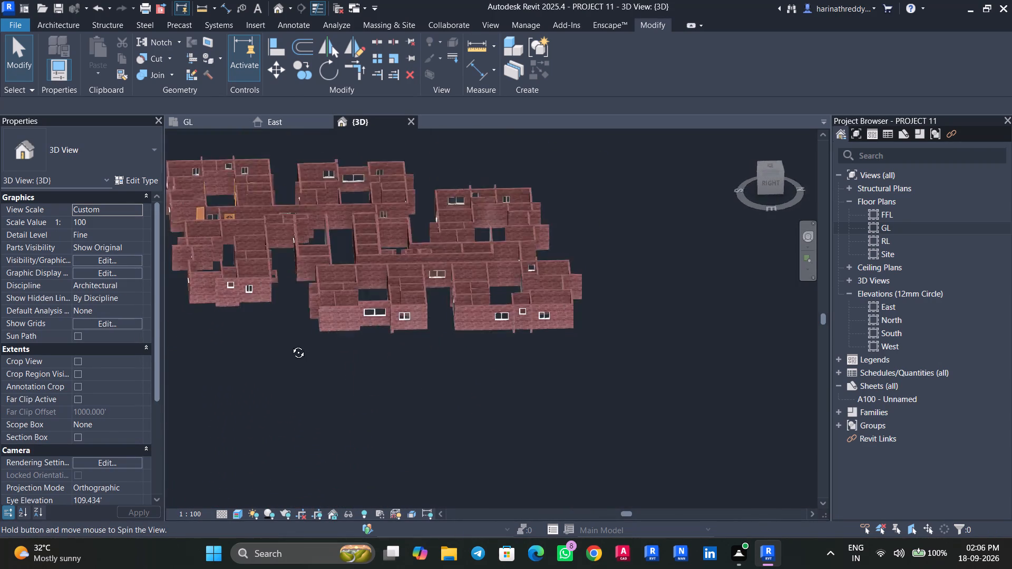
pyautogui.keyDown('shift'); pyautogui.moveTo(290, 345); pyautogui.dragTo(213, 347, button='middle'); pyautogui.keyUp('shift')
pyautogui.scroll(11, 498, 249)
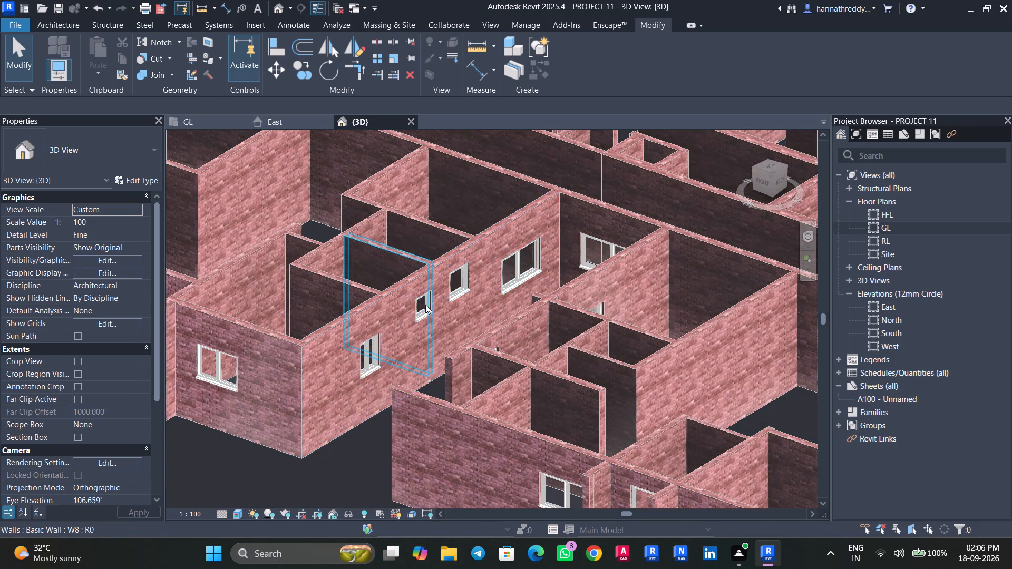
pyautogui.click(430, 303)
pyautogui.press('Escape')
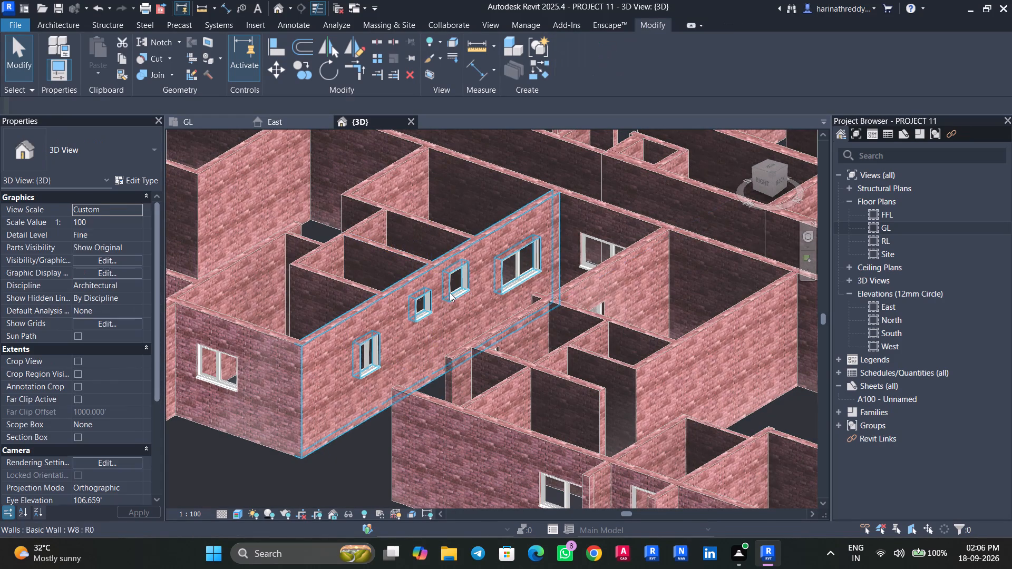
pyautogui.click(452, 290)
pyautogui.write('SA')
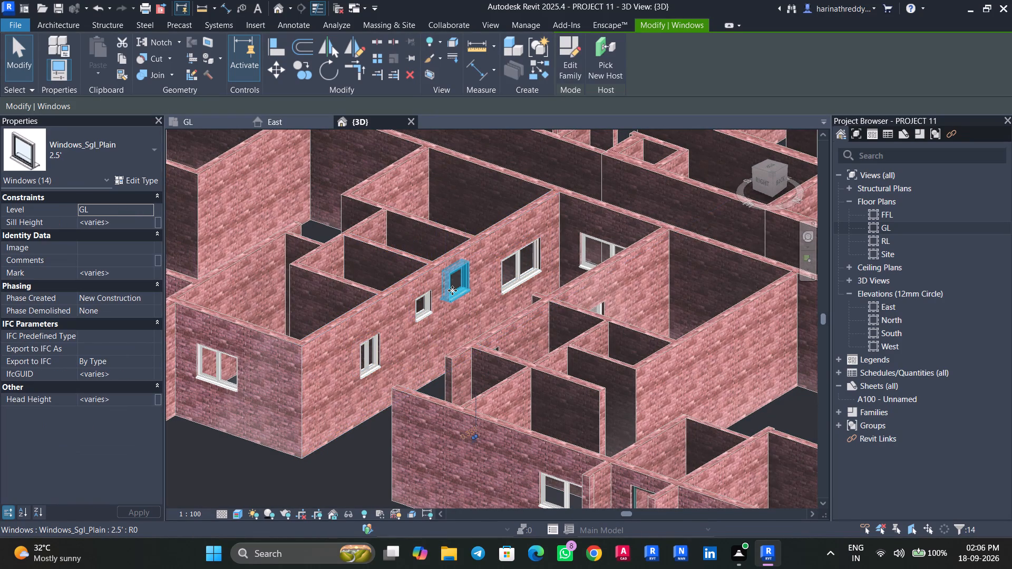
pyautogui.click(131, 223)
pyautogui.press('6')
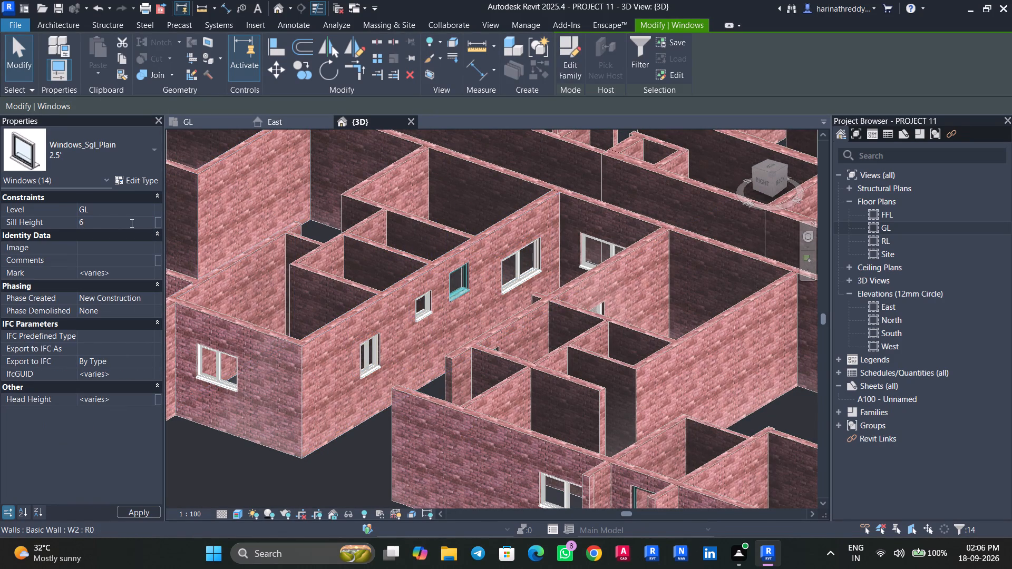
pyautogui.press("'")
pyautogui.press('Return')
pyautogui.press('Escape')
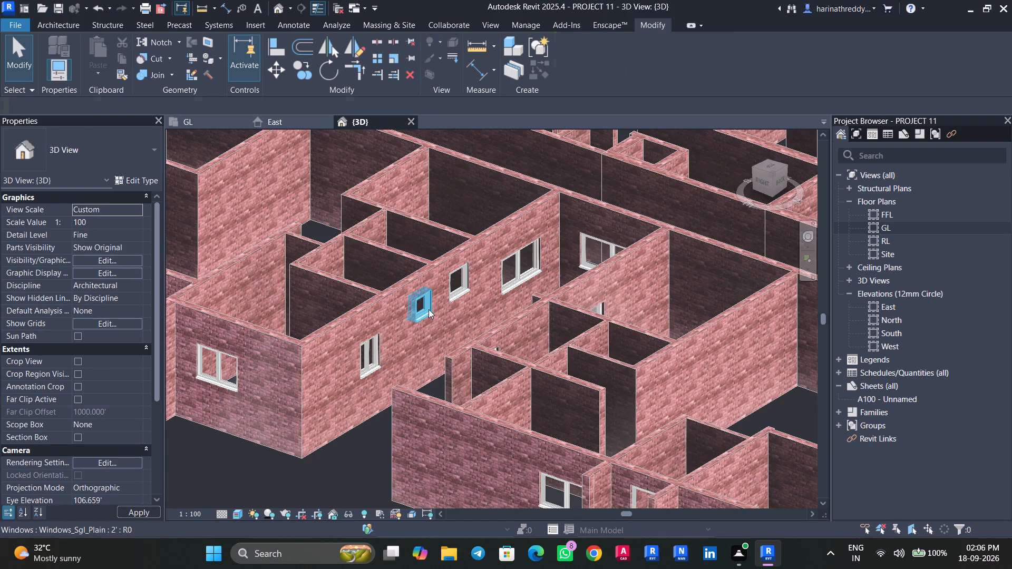
# Select all Windows_Sgl_Plain 2' instances in the project and set their sill height to 6'.
pyautogui.click(429, 309)
pyautogui.press('s')
pyautogui.press('a')
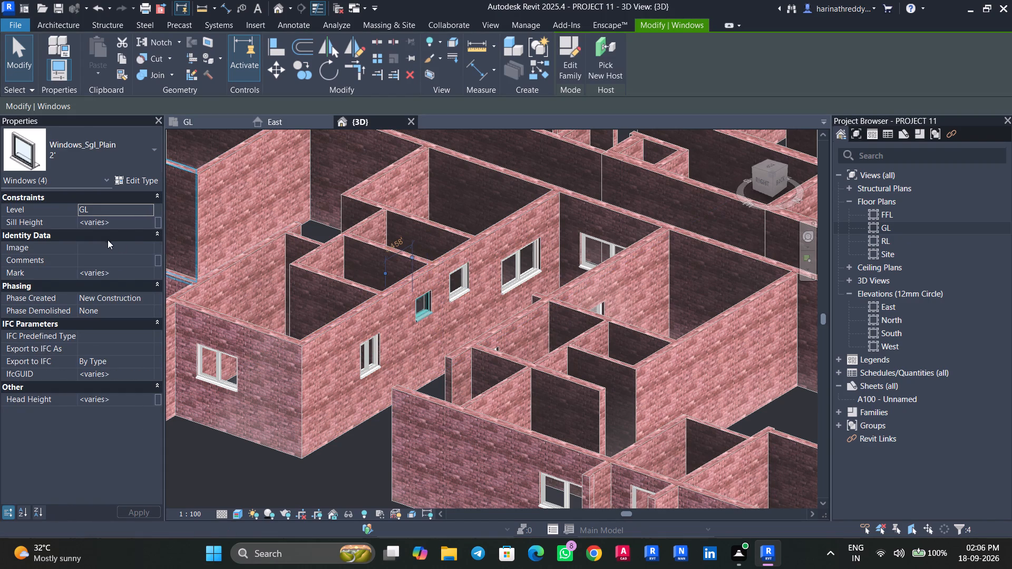
pyautogui.click(118, 223)
pyautogui.write("6'")
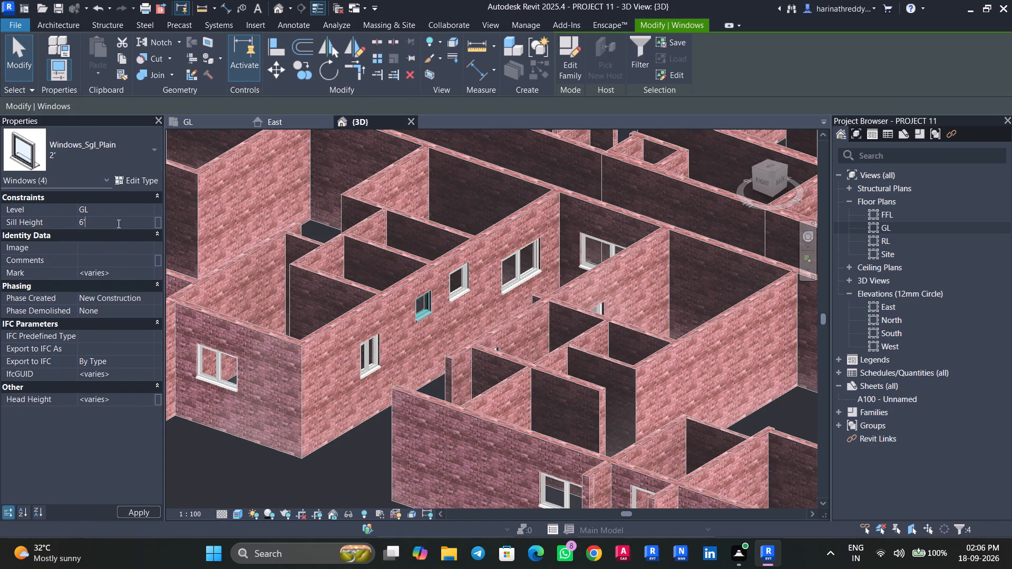
pyautogui.press('Return')
pyautogui.press('Escape')
# Save the project with the whole block in the 3D view.
pyautogui.scroll(-8, 283, 434)
pyautogui.scroll(-3, 220, 437)
pyautogui.moveTo(220, 442); pyautogui.dragTo(403, 409, button='middle')
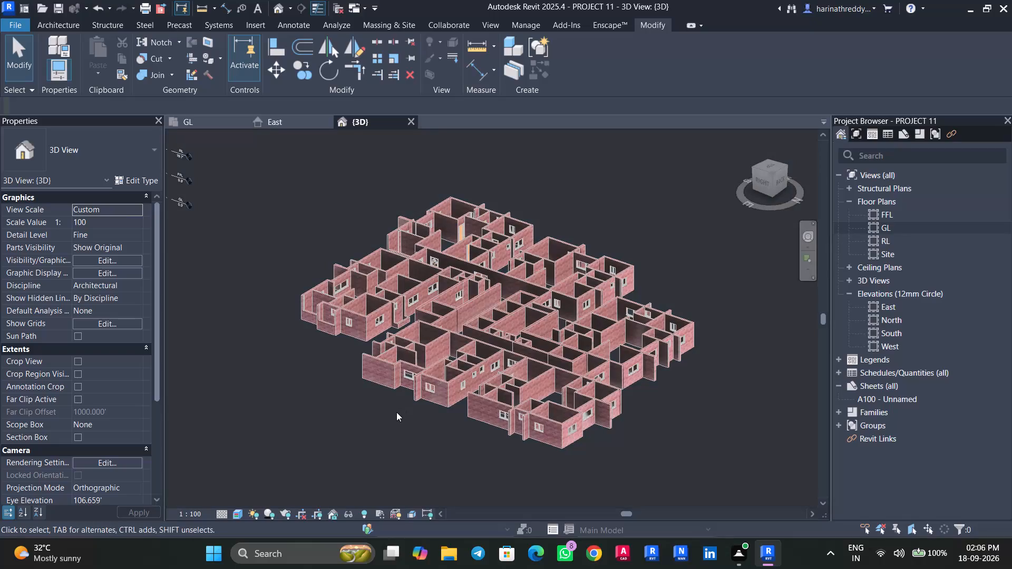
pyautogui.hotkey('ctrl', 's')
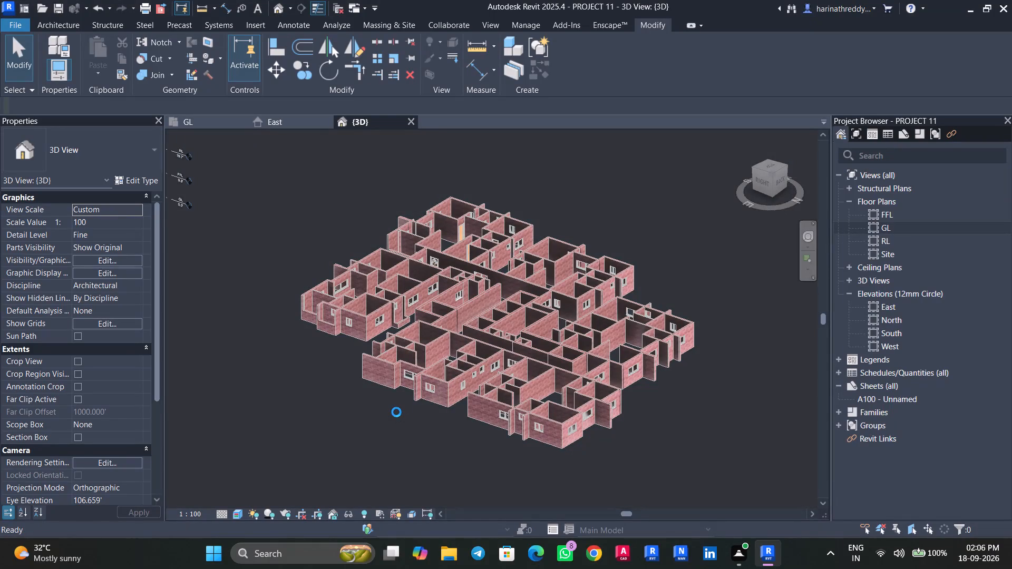
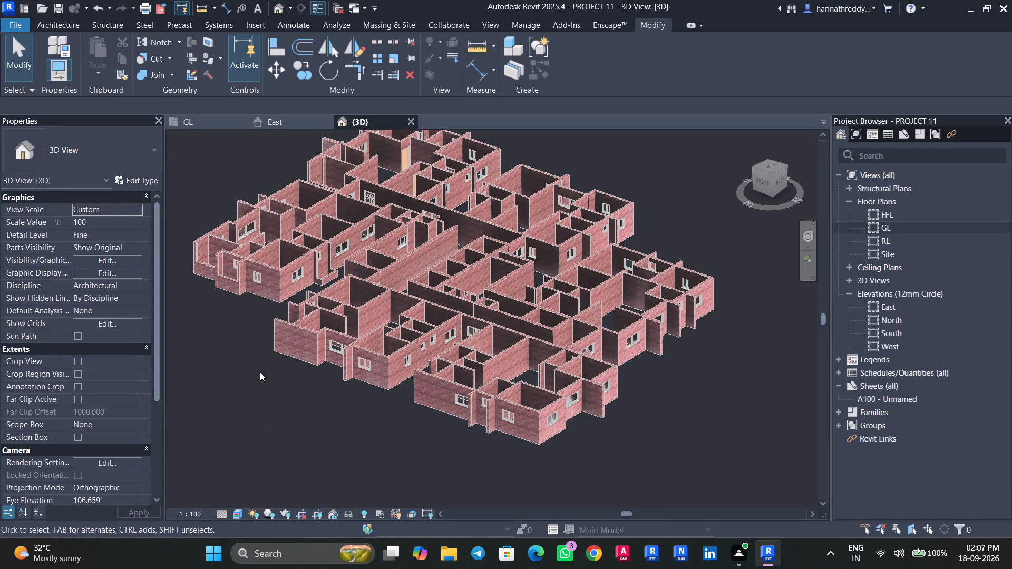
# Examine the outer wall of the kitchen and utility in the 1723 Sft. unit in 3D and locate it on the GL plan.
pyautogui.keyDown('shift'); pyautogui.moveTo(269, 394); pyautogui.dragTo(534, 460, button='middle'); pyautogui.keyUp('shift')
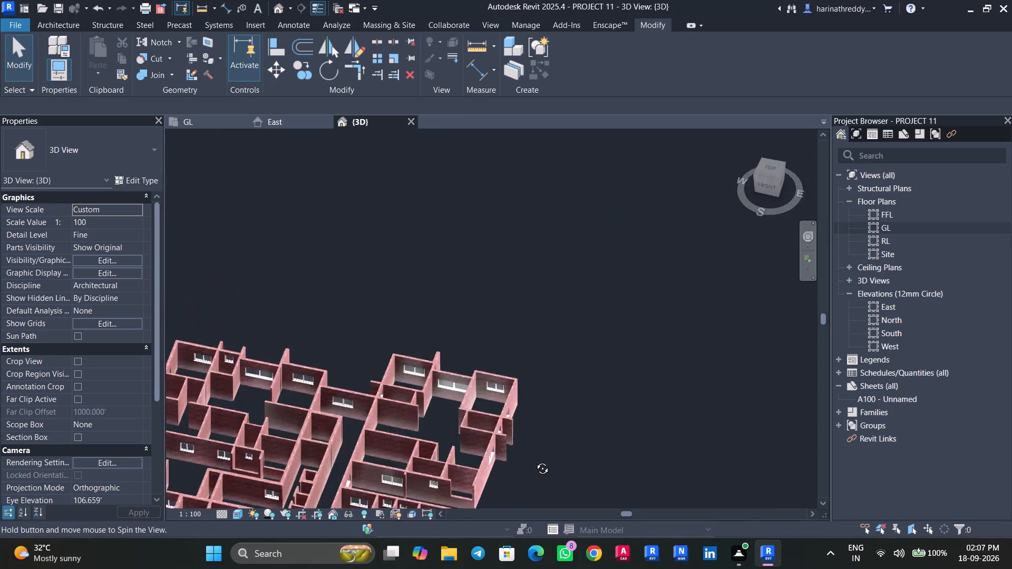
pyautogui.keyDown('shift'); pyautogui.moveTo(534, 460); pyautogui.dragTo(553, 460, button='middle'); pyautogui.keyUp('shift')
pyautogui.moveTo(570, 458); pyautogui.dragTo(526, 89, button='middle')
pyautogui.scroll(5, 524, 96)
pyautogui.moveTo(528, 228); pyautogui.dragTo(608, 262, button='middle')
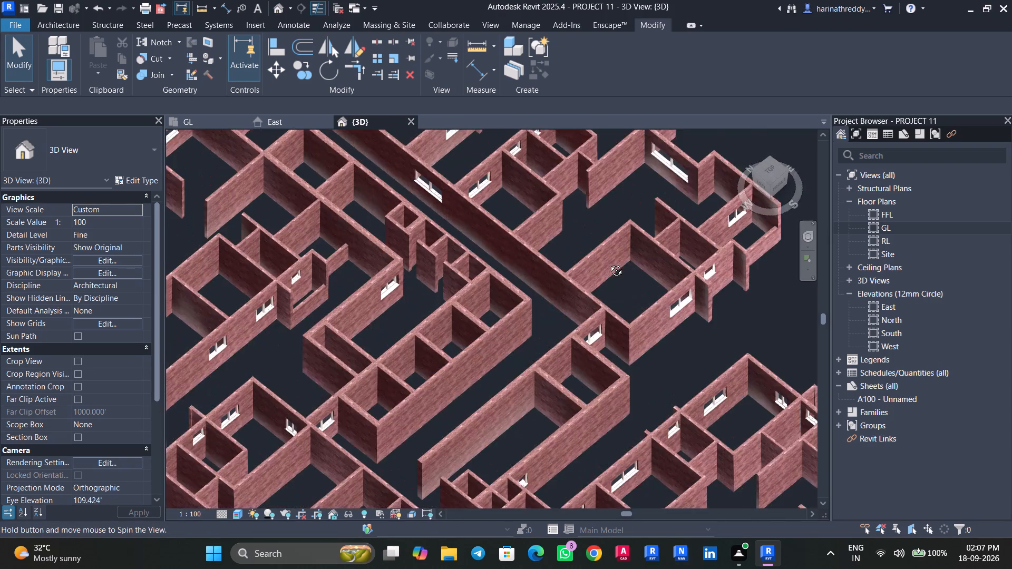
pyautogui.moveTo(608, 262); pyautogui.dragTo(625, 246, button='middle')
pyautogui.moveTo(629, 178); pyautogui.dragTo(346, 332, button='middle')
pyautogui.scroll(5, 518, 286)
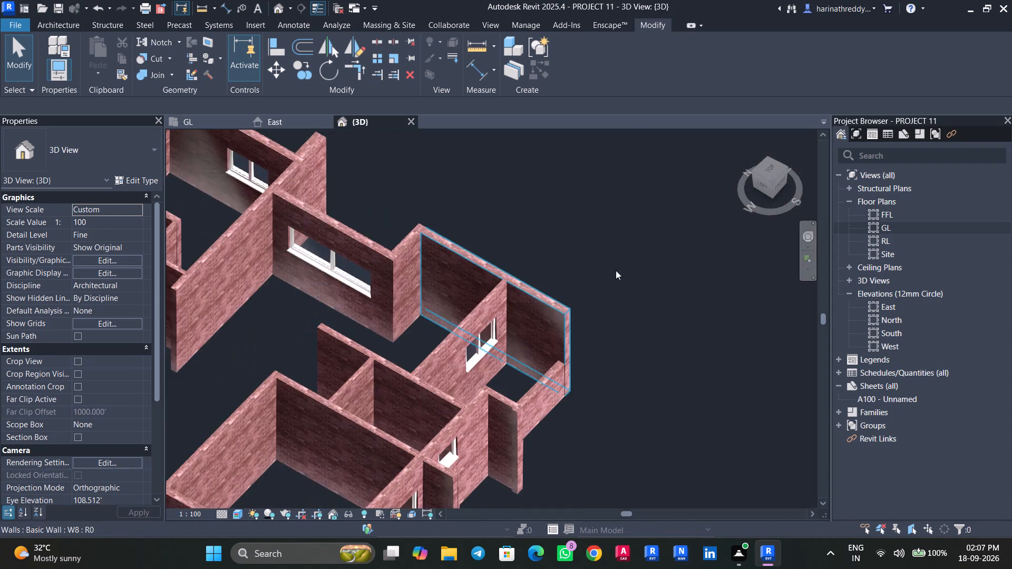
pyautogui.click(554, 307)
pyautogui.click(187, 120)
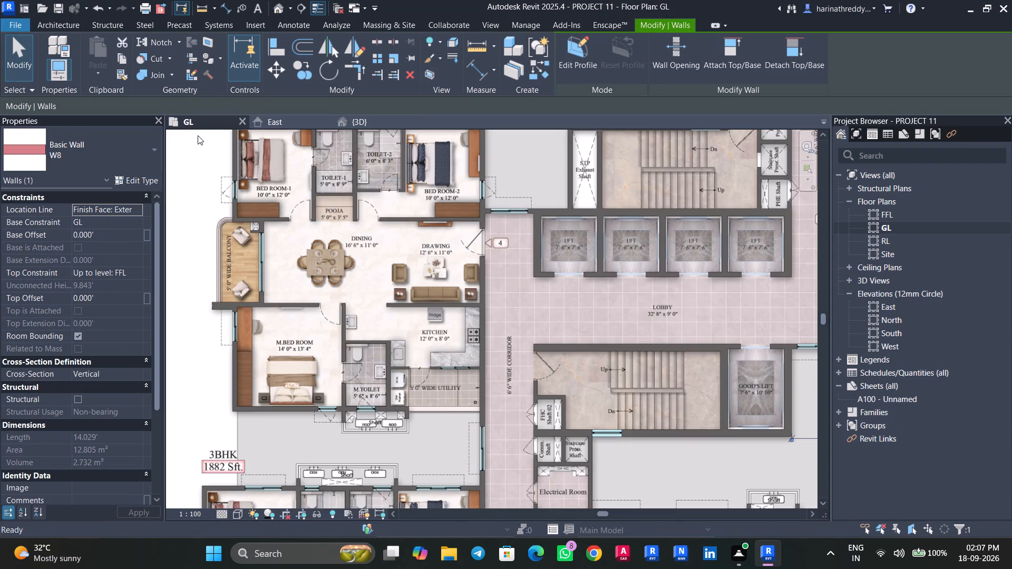
pyautogui.scroll(-4, 362, 301)
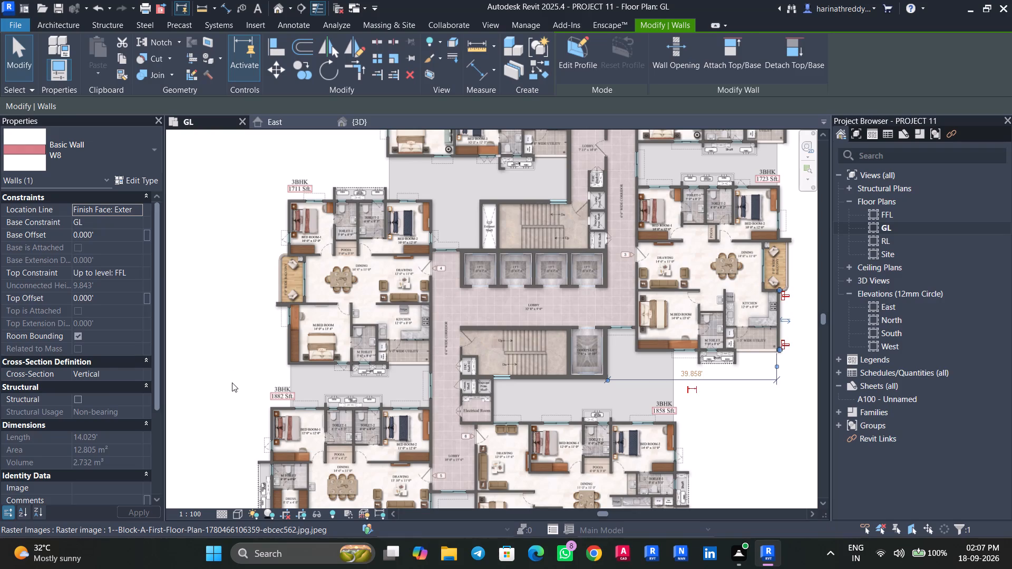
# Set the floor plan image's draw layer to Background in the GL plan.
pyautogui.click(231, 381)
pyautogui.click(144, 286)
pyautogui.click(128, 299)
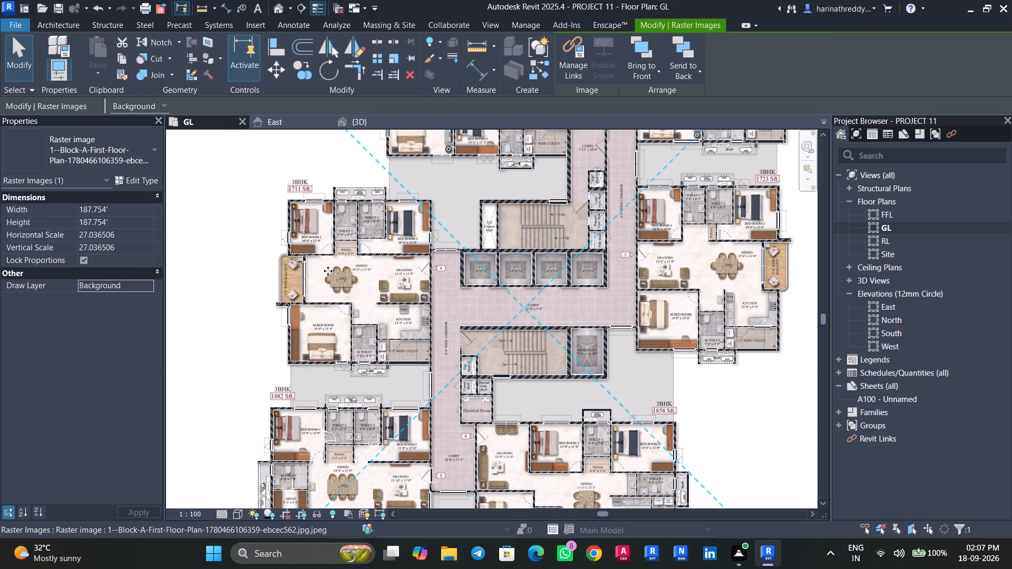
# Select the kitchen and utility outer wall in 3D again and compare it with the 5' 0" wide utility on the GL plan.
pyautogui.click(370, 125)
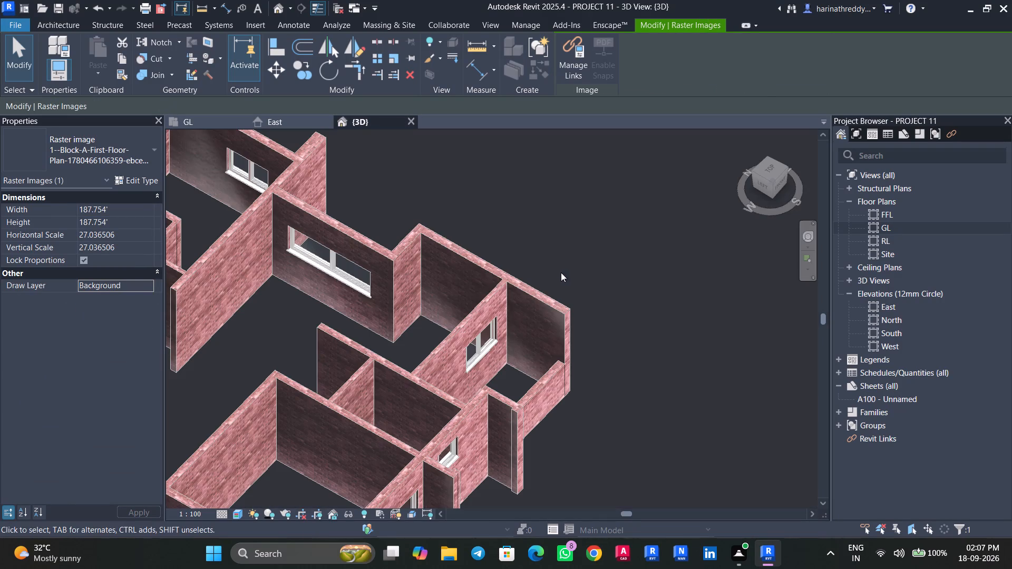
pyautogui.click(542, 292)
pyautogui.rightClick(542, 291)
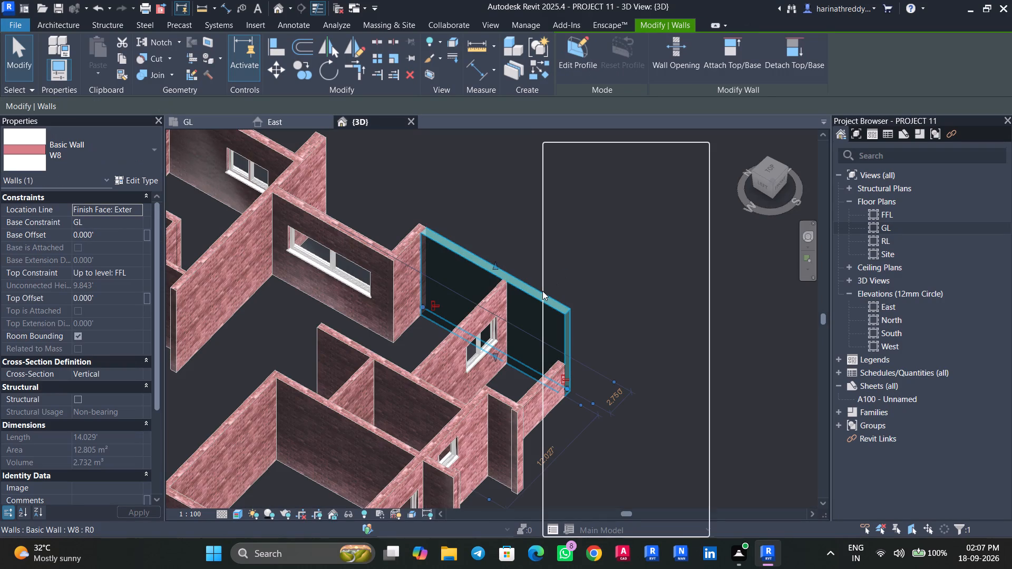
pyautogui.click(472, 207)
pyautogui.click(196, 125)
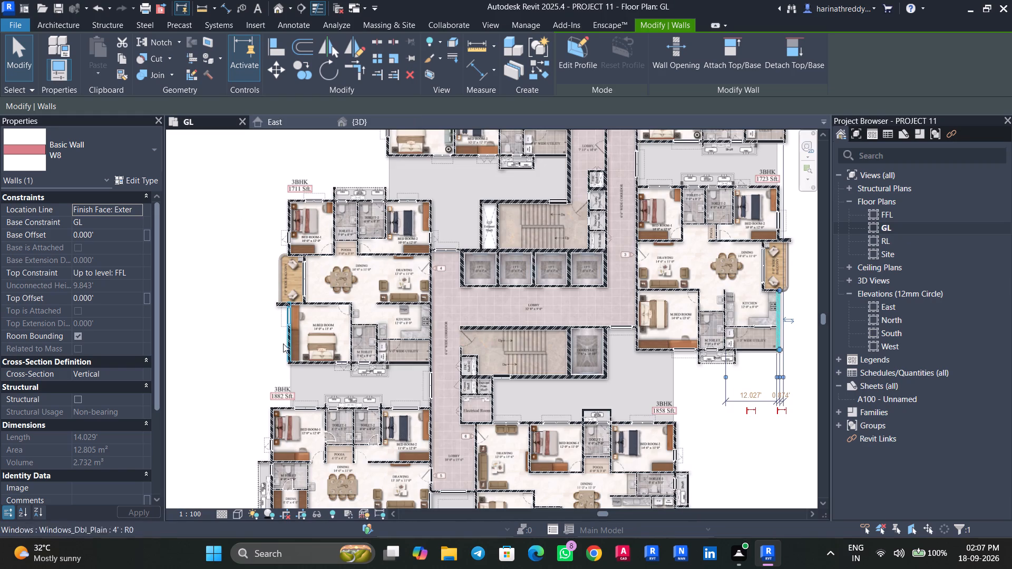
pyautogui.moveTo(252, 362); pyautogui.dragTo(173, 328, button='middle')
pyautogui.scroll(4, 745, 332)
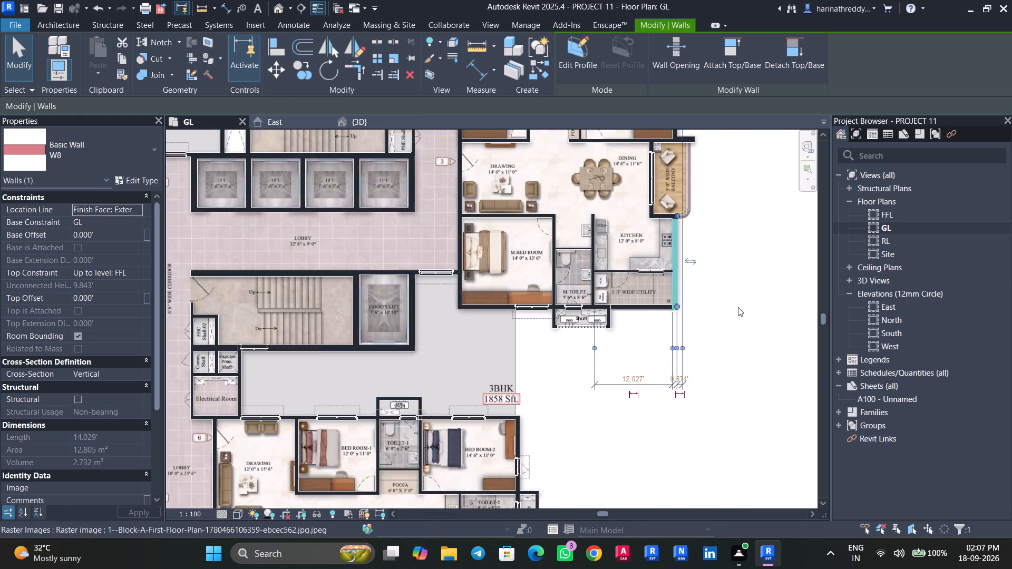
pyautogui.scroll(4, 738, 307)
pyautogui.press('Escape')
pyautogui.moveTo(679, 257); pyautogui.dragTo(676, 373, button='middle')
pyautogui.scroll(1, 674, 373)
pyautogui.click(609, 376)
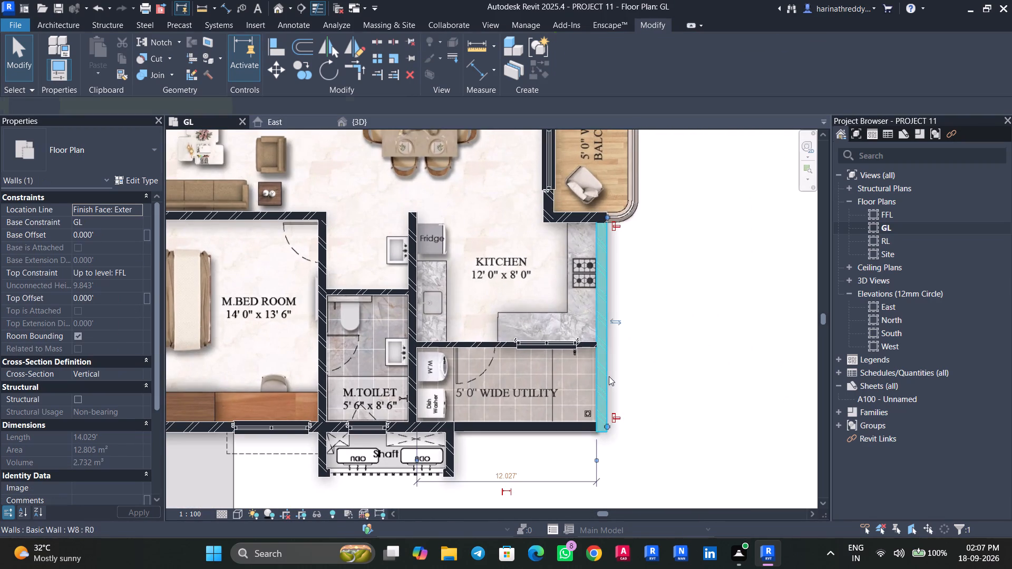
pyautogui.scroll(3, 629, 383)
pyautogui.press('Escape')
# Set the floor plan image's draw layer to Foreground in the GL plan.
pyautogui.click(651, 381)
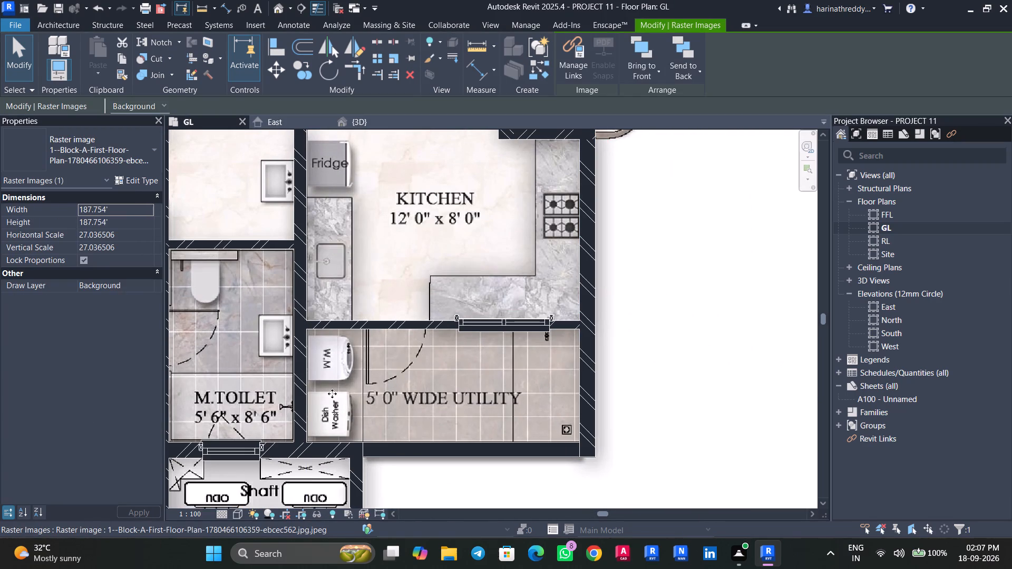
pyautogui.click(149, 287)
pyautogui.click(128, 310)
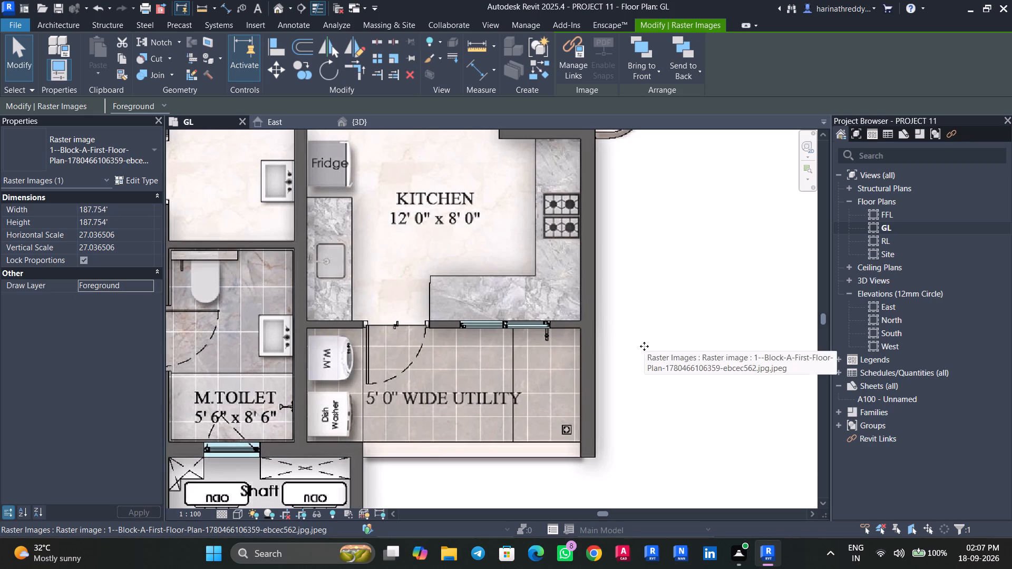
# Examine the block in 3D, checking the rooms and doors of the furnished-with-doors unit and its narrow shaft walls.
pyautogui.click(373, 124)
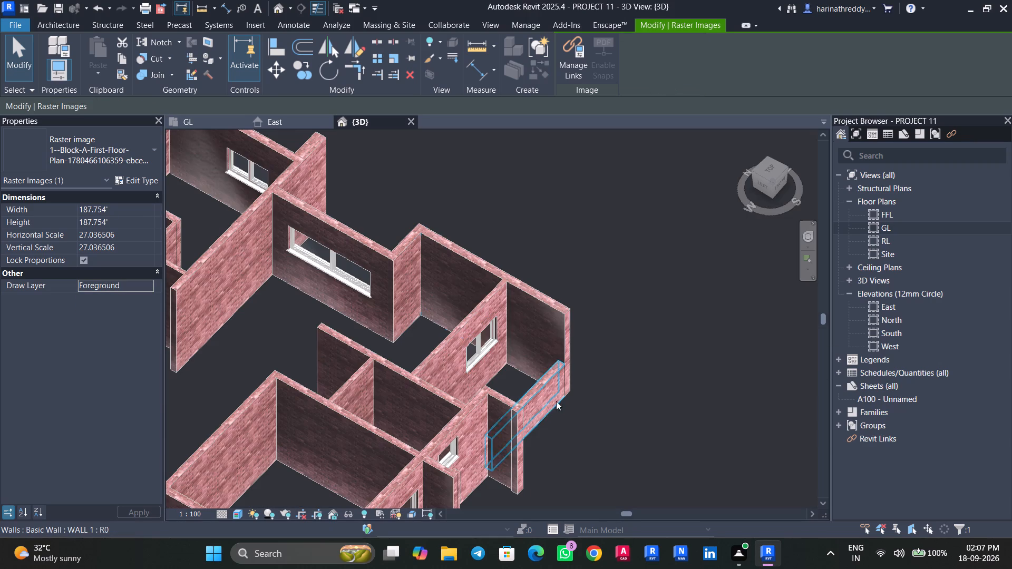
pyautogui.scroll(-8, 626, 386)
pyautogui.moveTo(636, 398); pyautogui.dragTo(637, 366, button='middle')
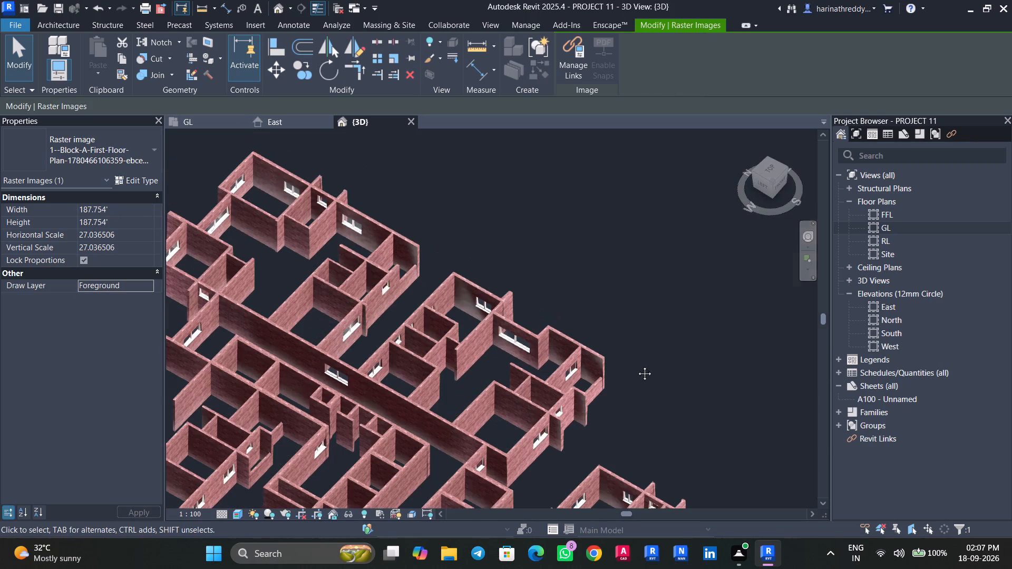
pyautogui.moveTo(637, 366); pyautogui.dragTo(660, 228, button='middle')
pyautogui.scroll(9, 421, 321)
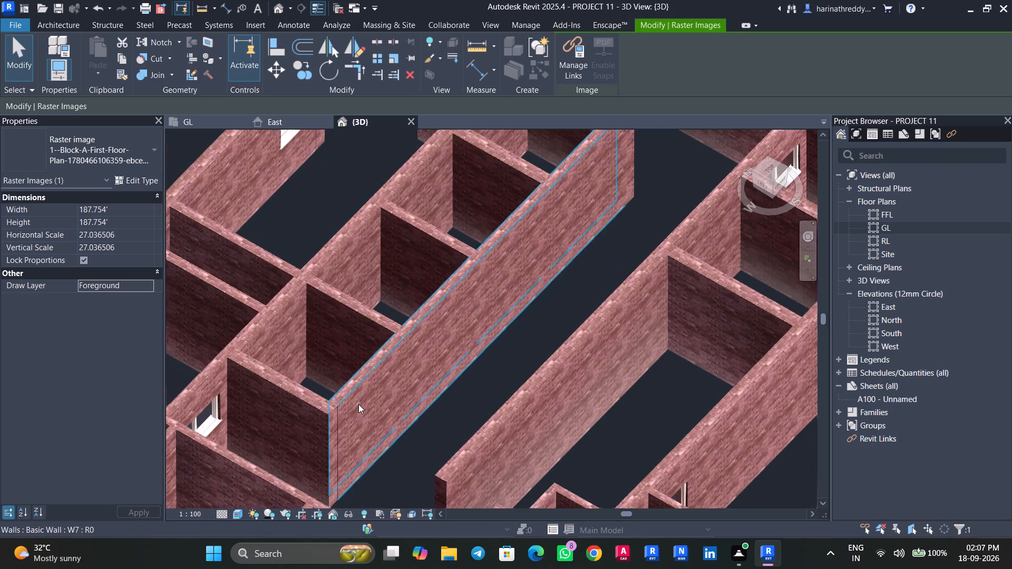
pyautogui.scroll(-8, 358, 405)
pyautogui.moveTo(375, 414); pyautogui.dragTo(437, 224, button='middle')
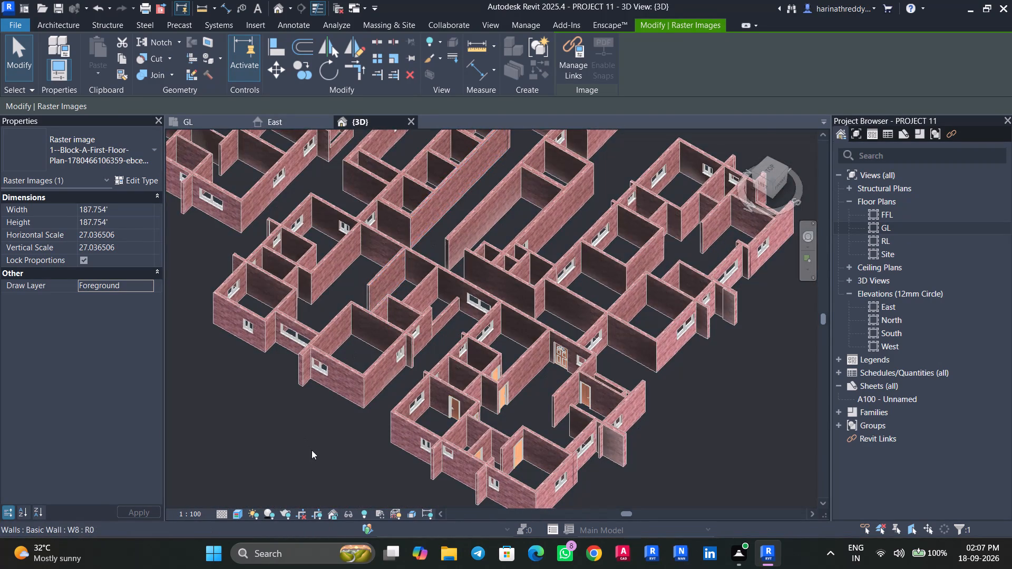
pyautogui.scroll(5, 332, 454)
pyautogui.scroll(10, 526, 391)
pyautogui.moveTo(515, 379); pyautogui.dragTo(373, 390, button='middle')
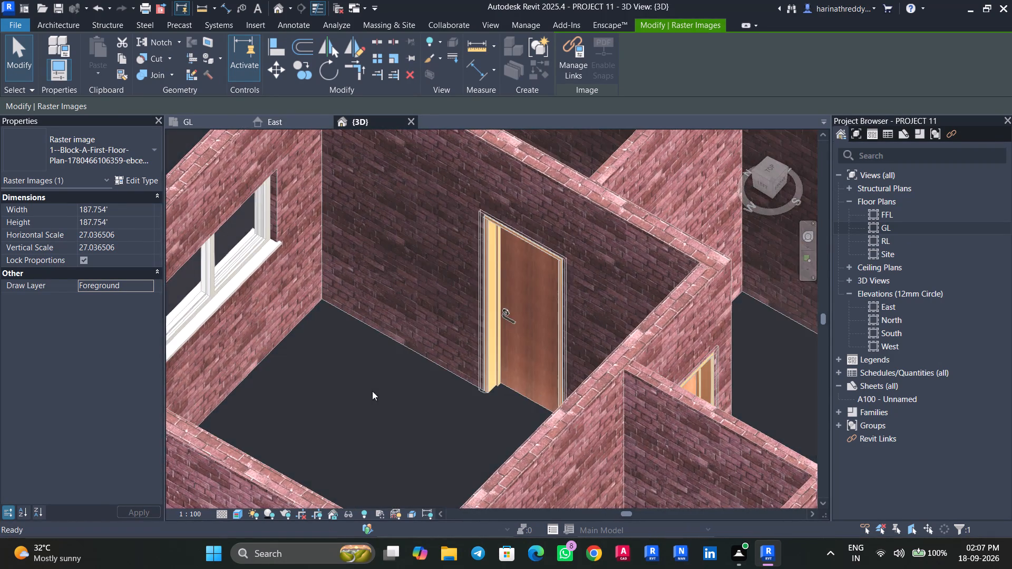
pyautogui.scroll(-2, 359, 386)
pyautogui.scroll(1, 359, 386)
pyautogui.scroll(-7, 359, 386)
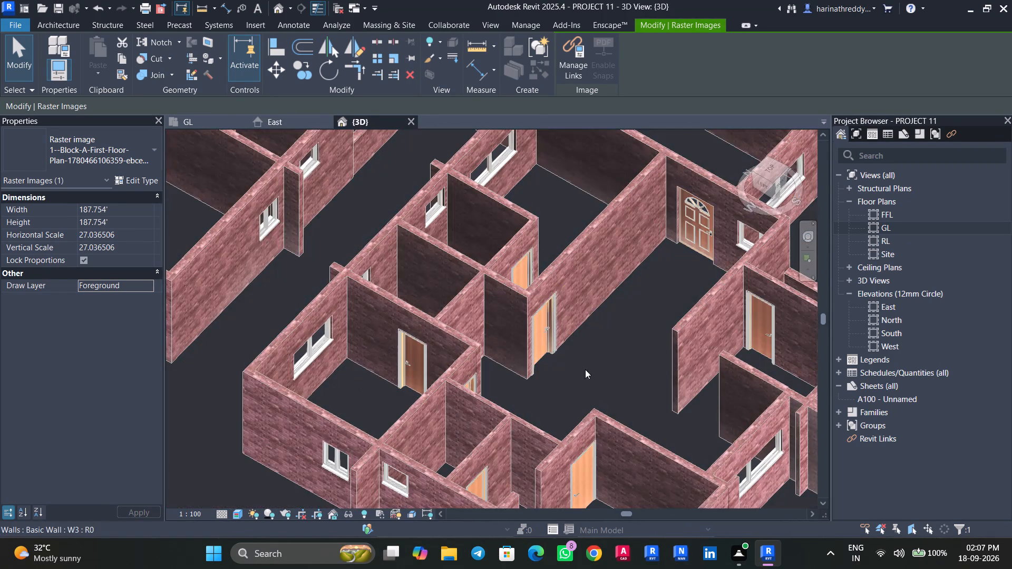
pyautogui.scroll(4, 662, 259)
pyautogui.moveTo(693, 258); pyautogui.dragTo(386, 355, button='middle')
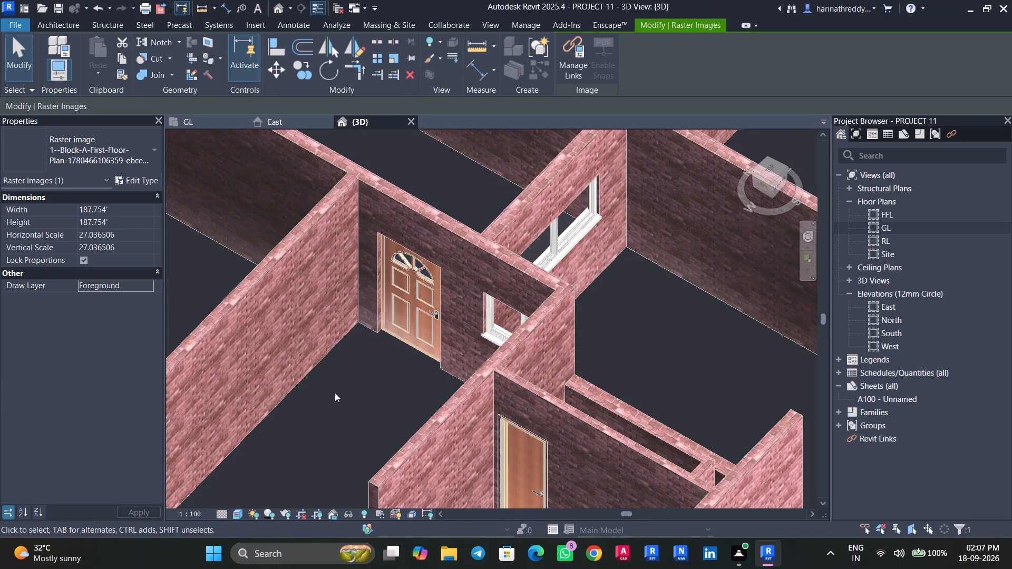
pyautogui.scroll(-2, 335, 393)
pyautogui.moveTo(335, 393); pyautogui.dragTo(348, 371, button='middle')
pyautogui.scroll(-2, 348, 371)
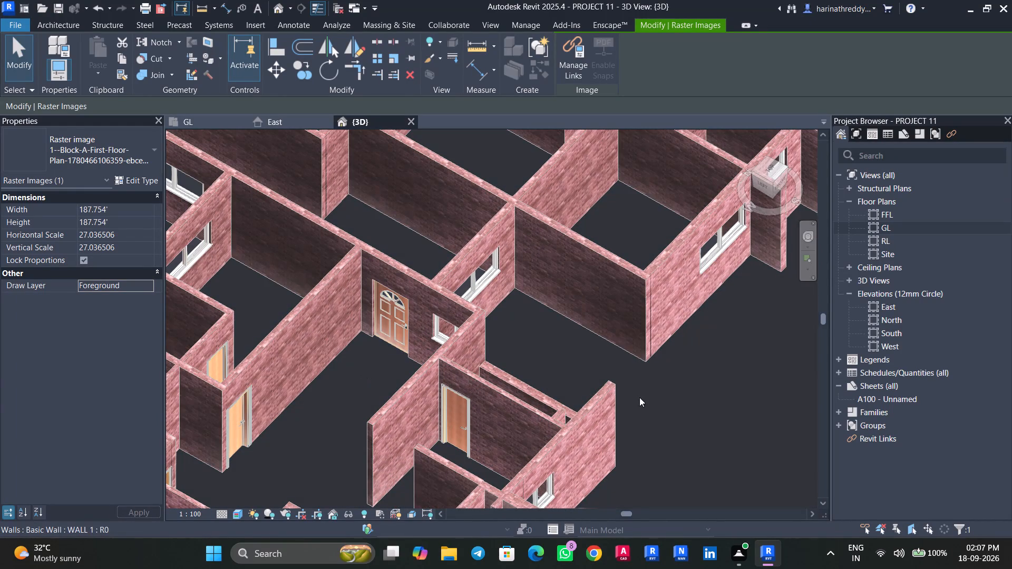
pyautogui.scroll(3, 528, 367)
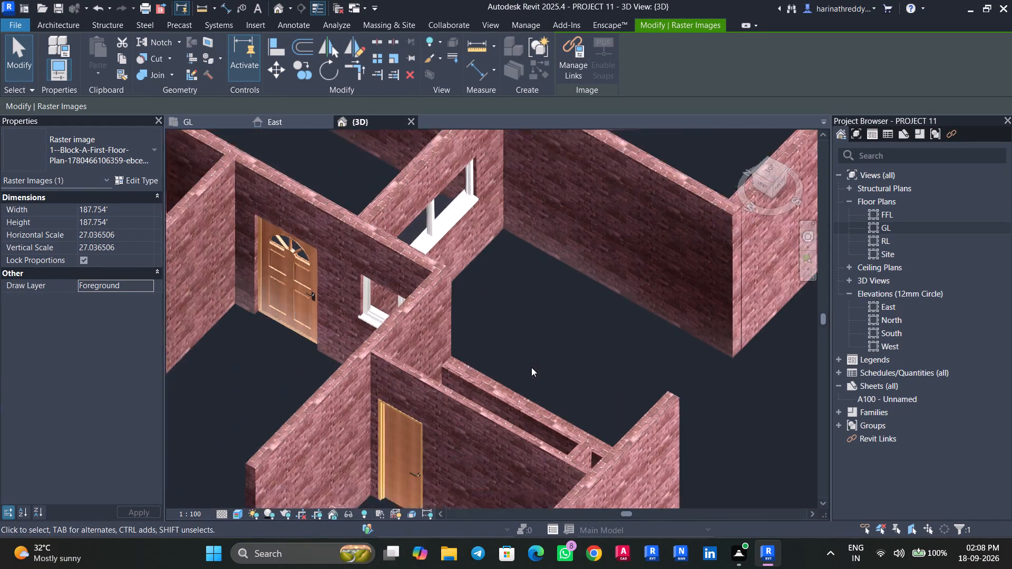
pyautogui.scroll(7, 531, 367)
pyautogui.moveTo(567, 396); pyautogui.dragTo(521, 194, button='middle')
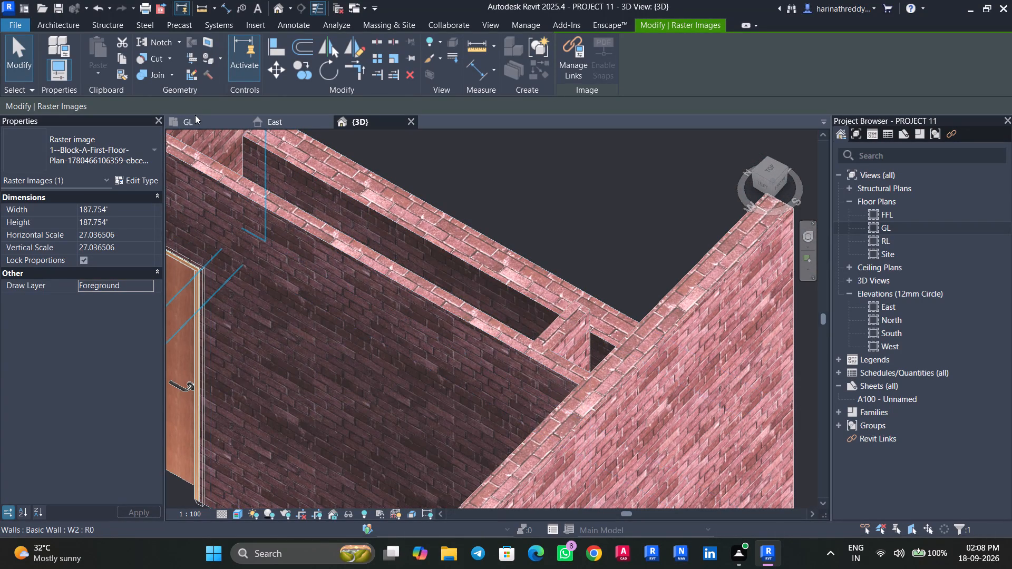
# In the GL plan, set the floor plan image's draw layer to Background.
pyautogui.click(195, 119)
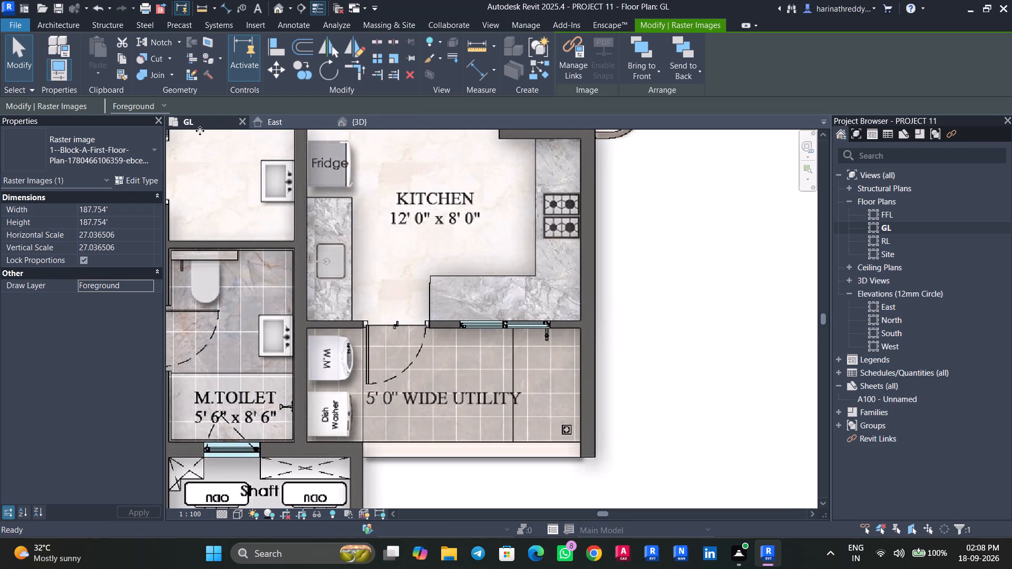
pyautogui.scroll(-4, 452, 338)
pyautogui.middleClick(608, 366)
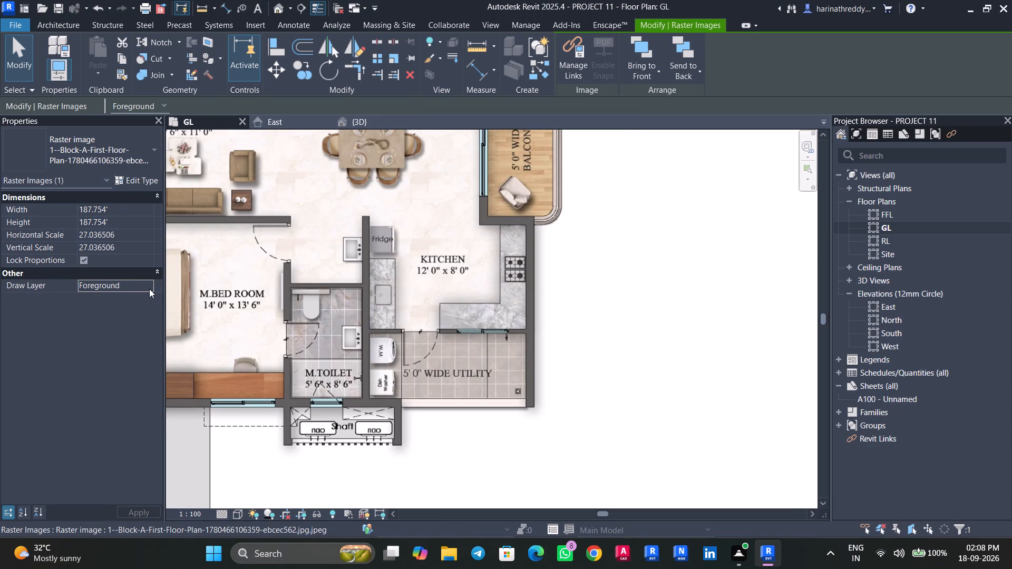
pyautogui.click(149, 288)
pyautogui.click(122, 298)
# Place a Doors_IntSgl 3' DOOR at the M.Bed Room entrance of the 1858 Sft. unit, matching the door swing on the plan image.
pyautogui.scroll(-3, 617, 395)
pyautogui.moveTo(622, 395); pyautogui.dragTo(757, 360, button='middle')
pyautogui.moveTo(327, 282); pyautogui.dragTo(379, 355, button='middle')
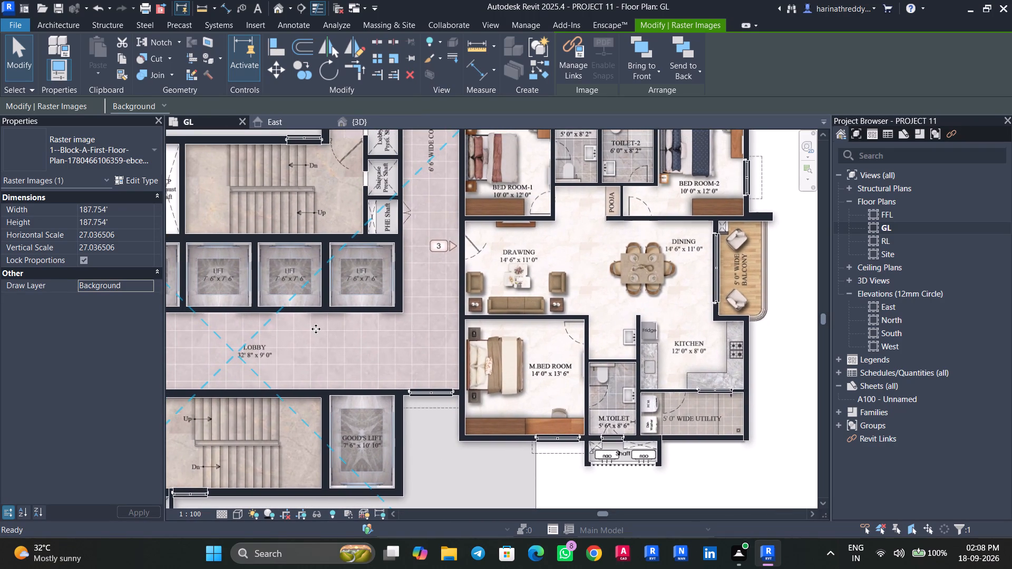
pyautogui.moveTo(315, 329); pyautogui.dragTo(666, 368, button='middle')
pyautogui.scroll(-7, 643, 374)
pyautogui.moveTo(639, 365); pyautogui.dragTo(602, 191, button='middle')
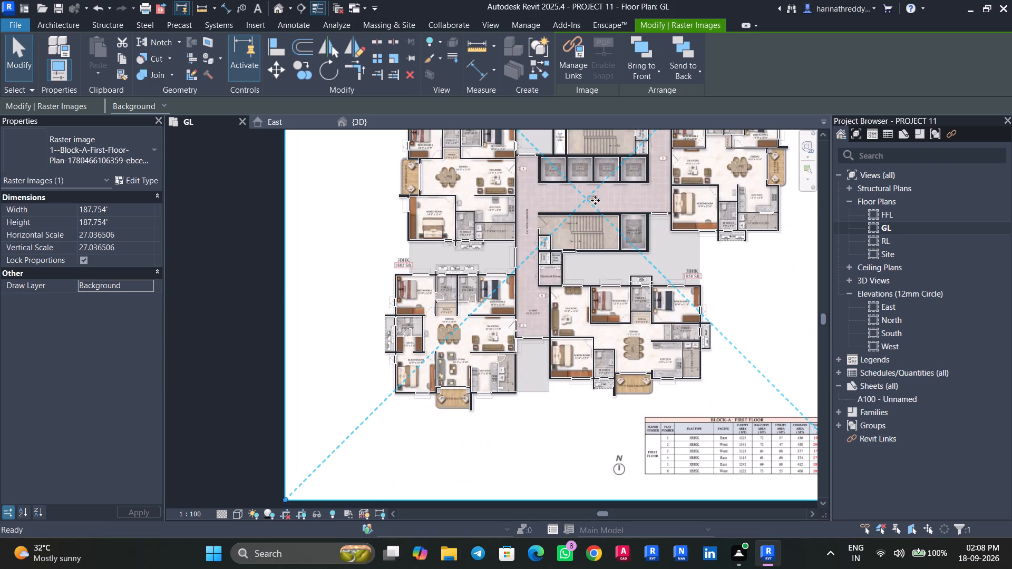
pyautogui.scroll(9, 550, 370)
pyautogui.moveTo(557, 420); pyautogui.dragTo(433, 507, button='middle')
pyautogui.scroll(4, 538, 397)
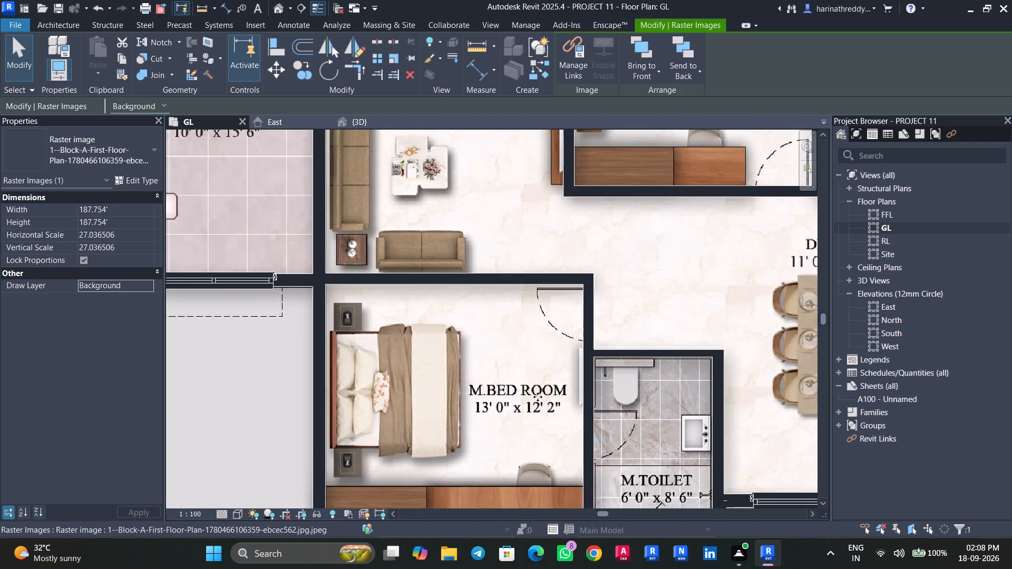
pyautogui.write('DR')
pyautogui.click(109, 161)
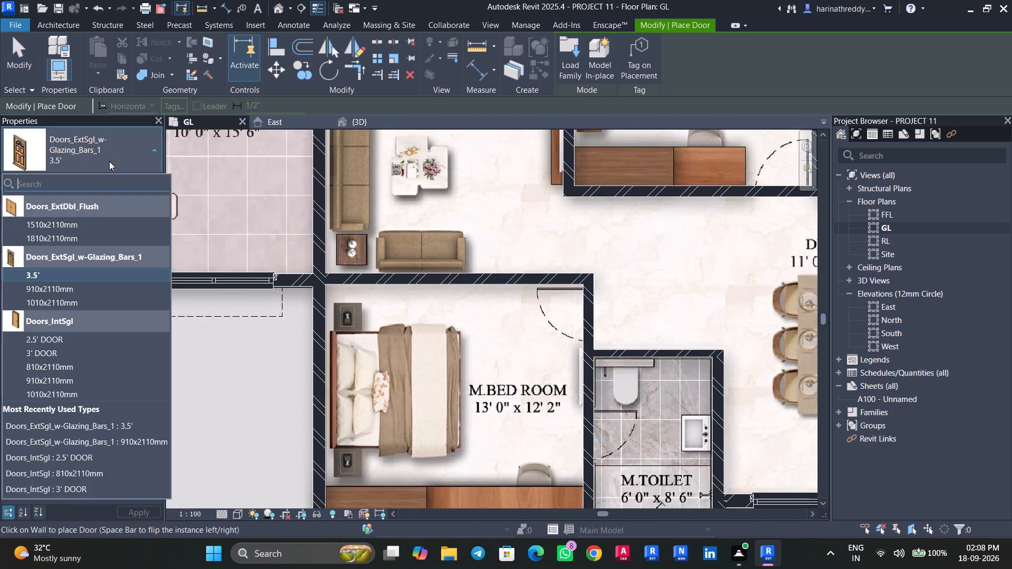
pyautogui.scroll(2, 54, 236)
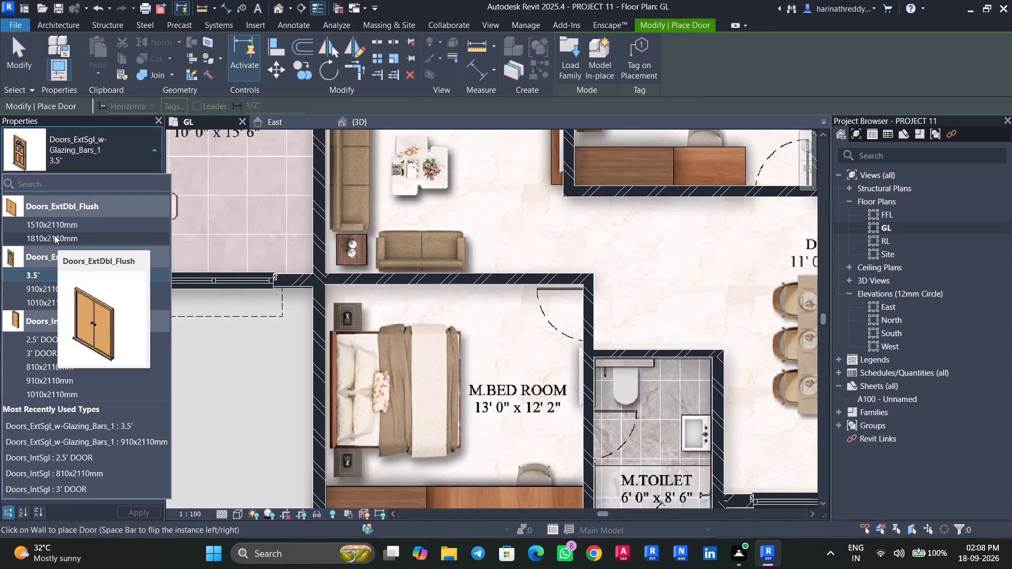
pyautogui.click(72, 339)
pyautogui.scroll(5, 580, 310)
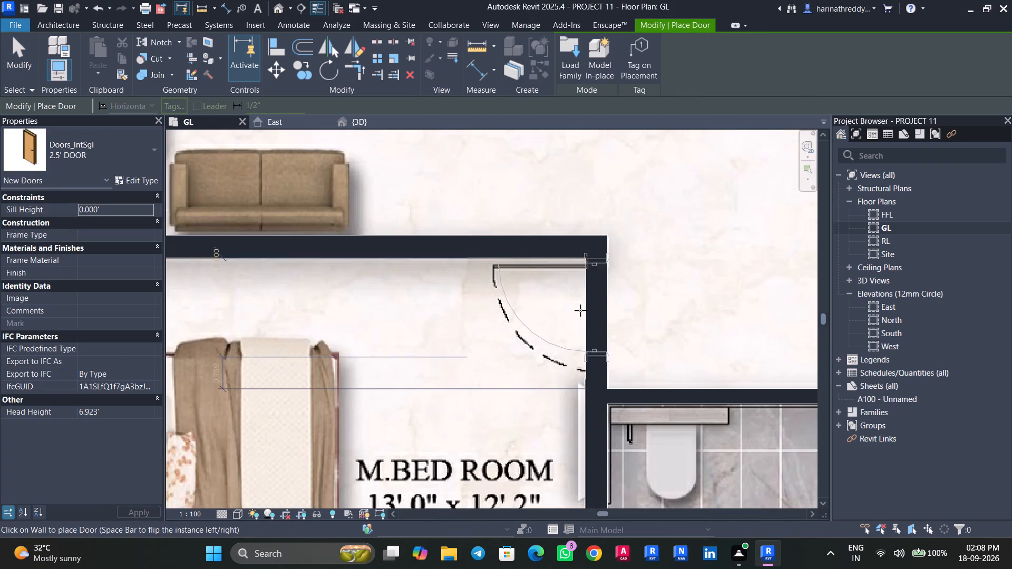
pyautogui.click(130, 150)
pyautogui.click(60, 349)
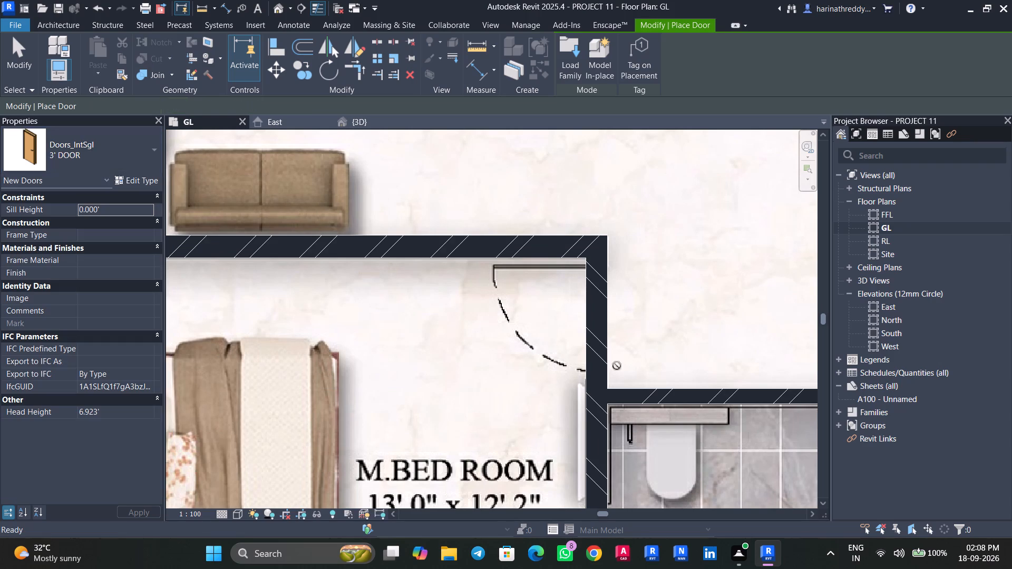
pyautogui.click(585, 322)
# Place a Doors_IntSgl 2.5' DOOR in the wall between M.Bed Room and M.Toilet, matching the door swing on the plan image.
pyautogui.scroll(1, 585, 322)
pyautogui.scroll(-7, 585, 322)
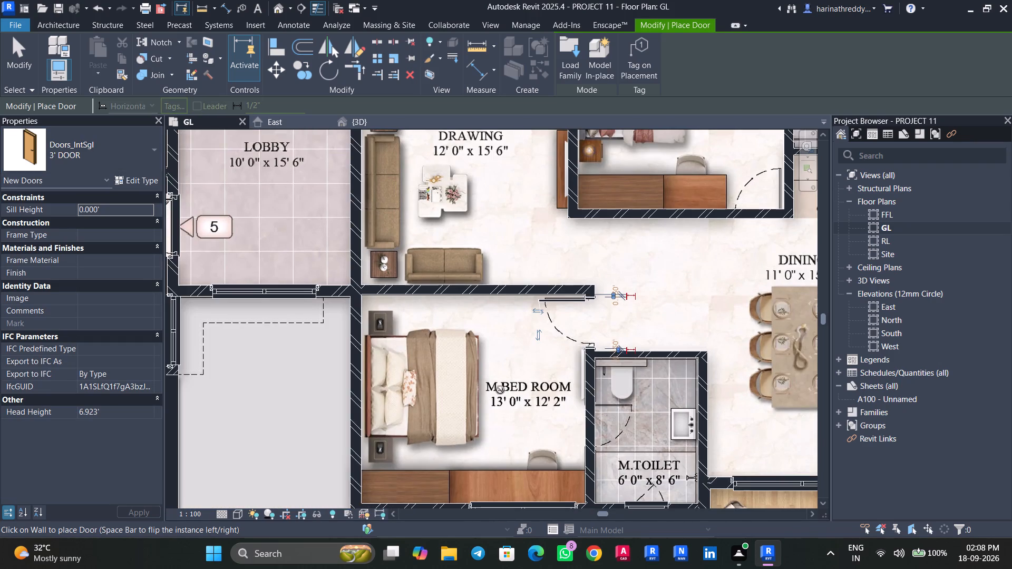
pyautogui.moveTo(534, 378); pyautogui.dragTo(491, 315, button='middle')
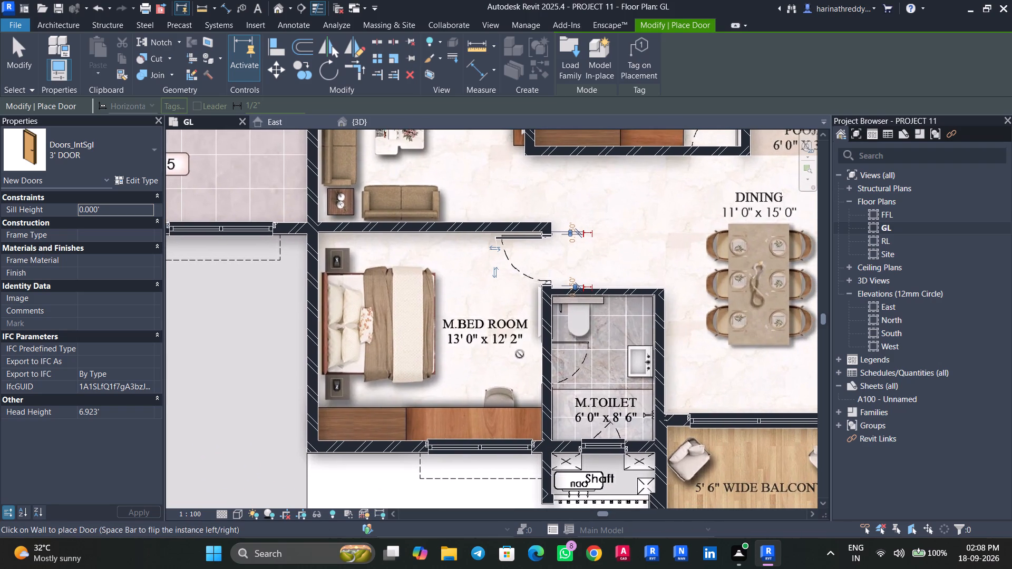
pyautogui.scroll(5, 554, 364)
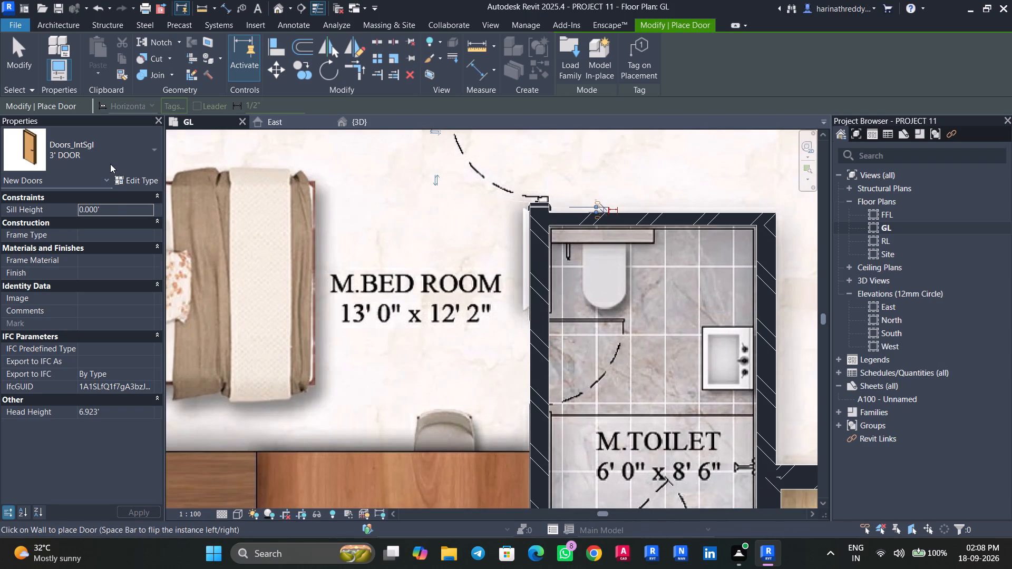
pyautogui.click(110, 164)
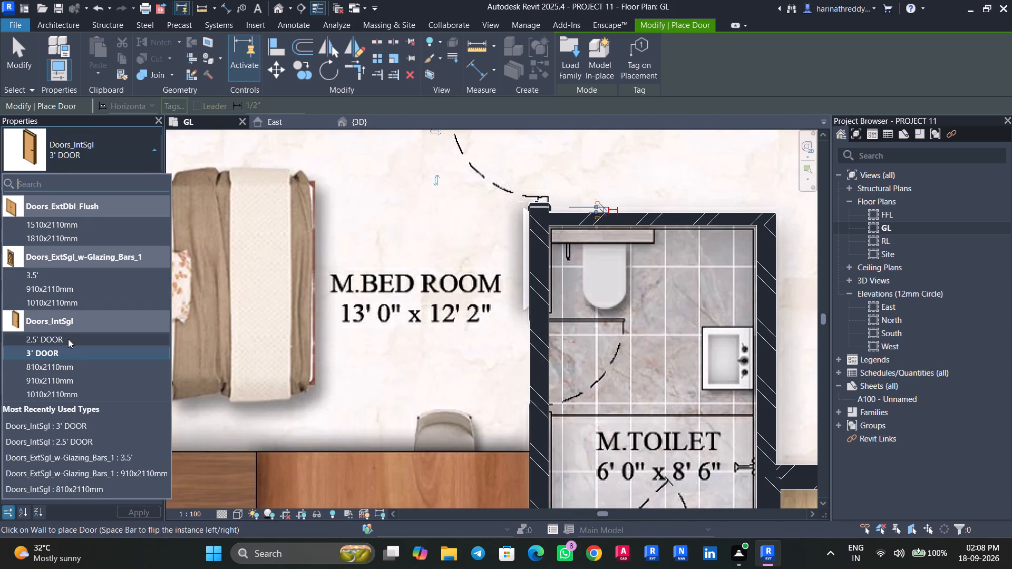
pyautogui.click(68, 339)
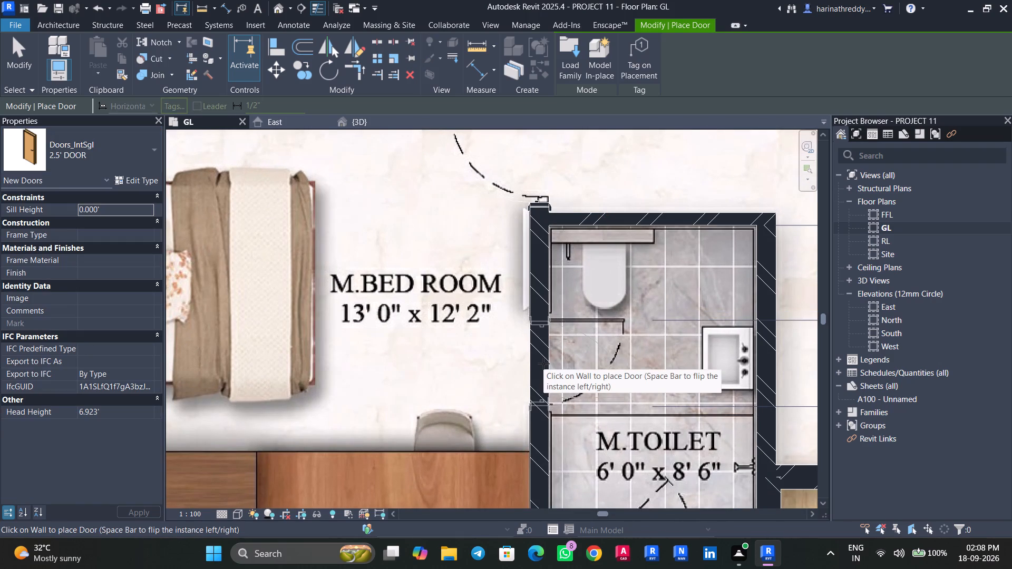
pyautogui.press('space')
pyautogui.scroll(3, 543, 364)
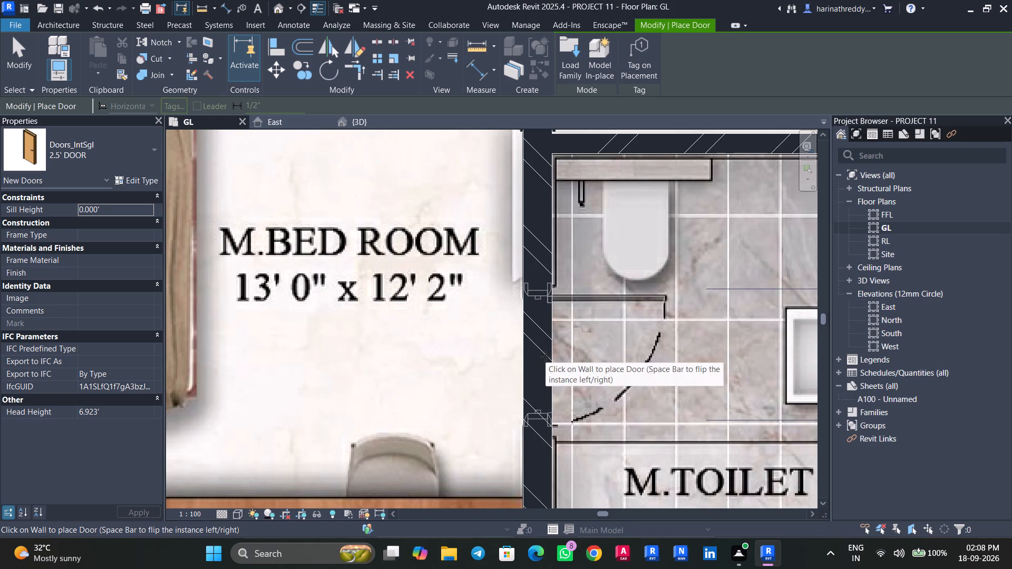
pyautogui.click(546, 357)
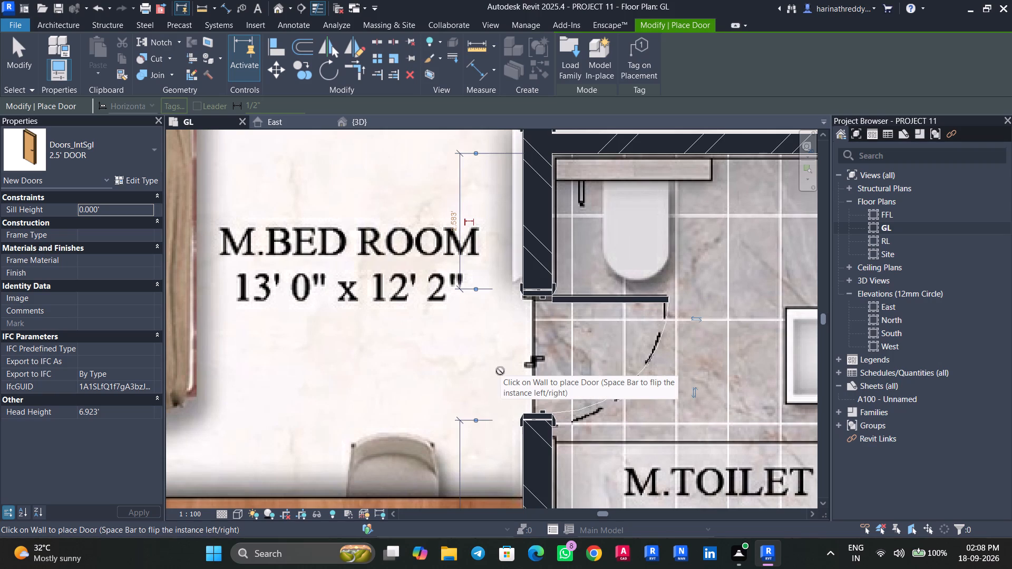
# Place a Doors_IntSgl 3' DOOR at the Bed Room-1 entrance beside the Pooja, swinging into the bedroom as on the plan image.
pyautogui.scroll(-4, 500, 371)
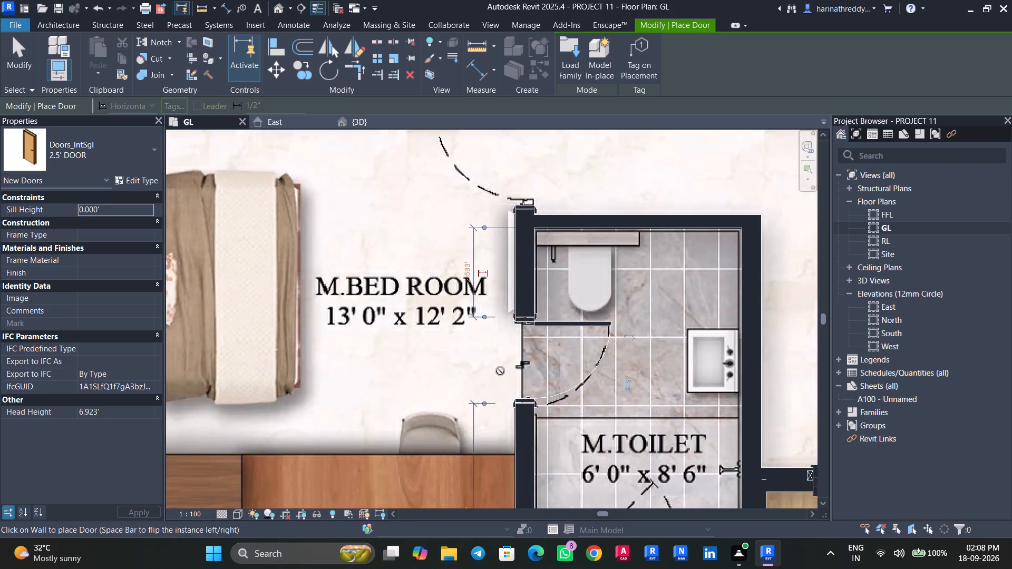
pyautogui.scroll(-5, 500, 371)
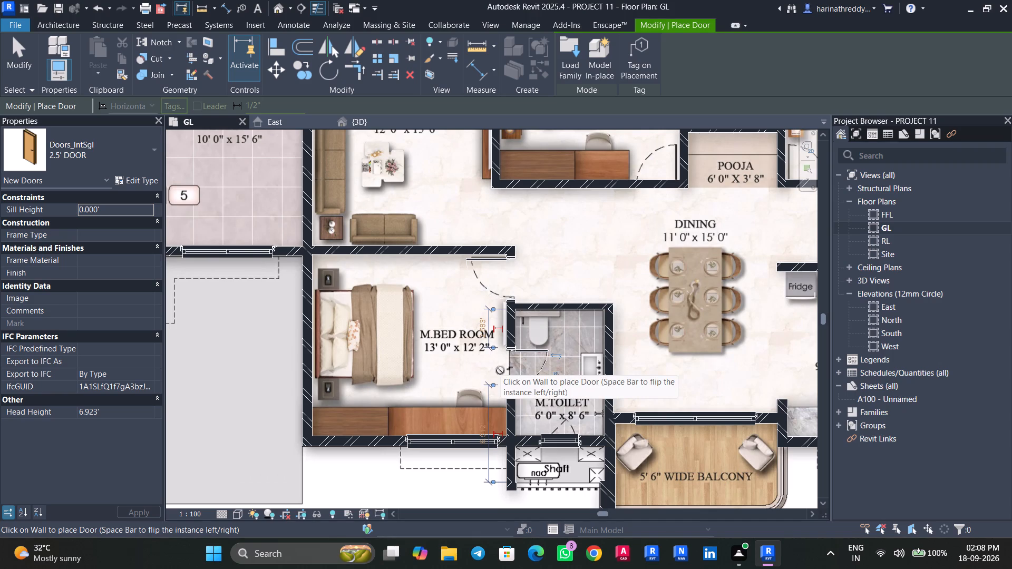
pyautogui.moveTo(472, 338); pyautogui.dragTo(439, 470, button='middle')
pyautogui.scroll(1, 442, 472)
pyautogui.moveTo(527, 363); pyautogui.dragTo(505, 464, button='middle')
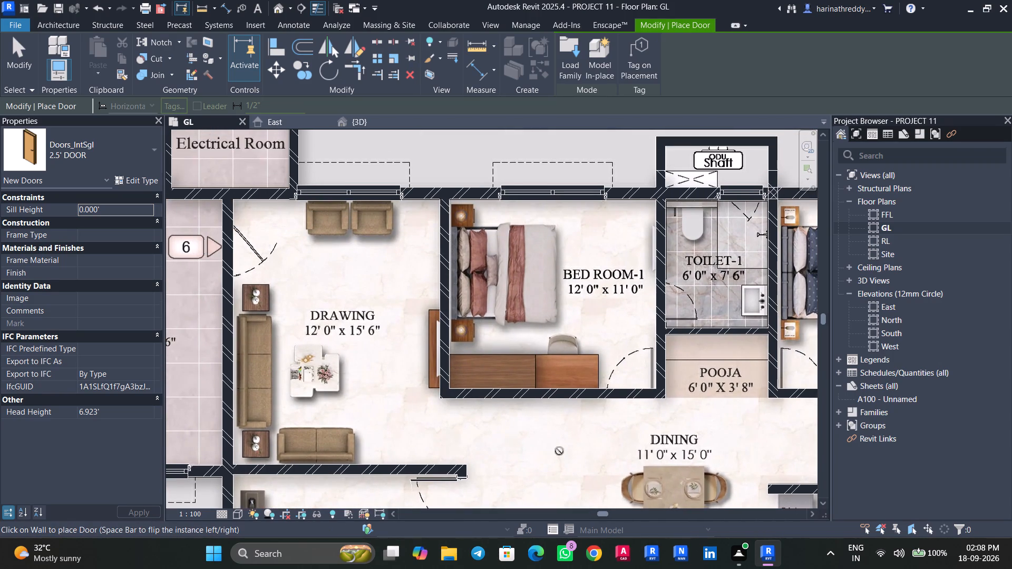
pyautogui.click(83, 155)
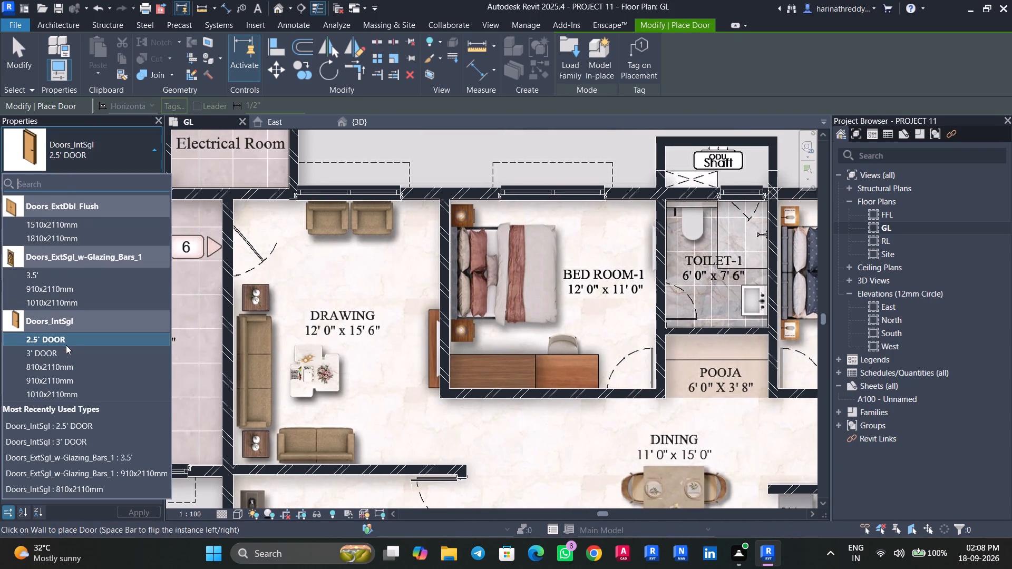
pyautogui.click(66, 348)
pyautogui.scroll(4, 620, 395)
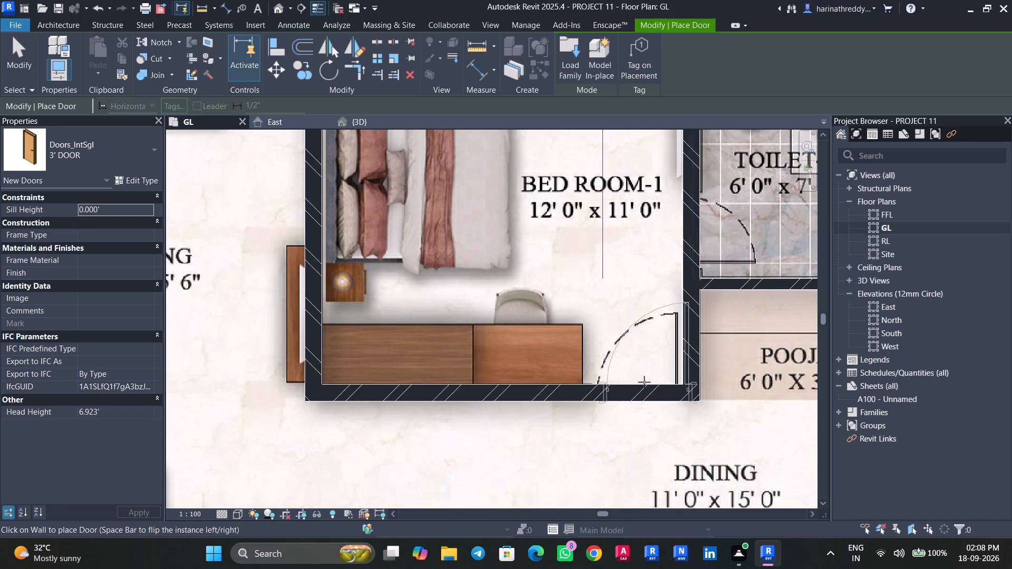
pyautogui.click(637, 382)
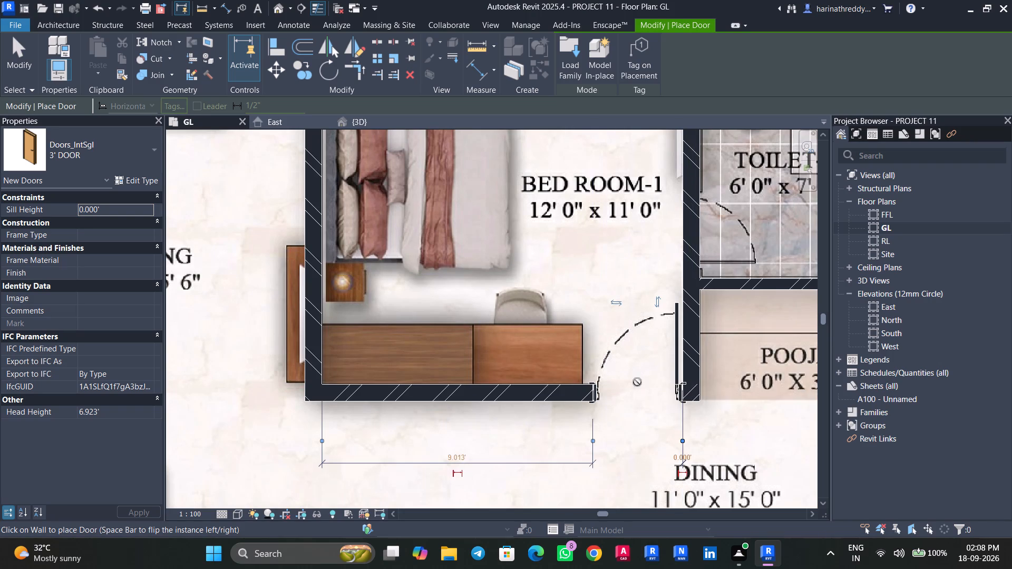
# Temporarily hide the wall between the Lobby and Drawing room to check the unit 6 entrance on the plan image, and restore it.
pyautogui.moveTo(637, 393); pyautogui.dragTo(644, 444, button='middle')
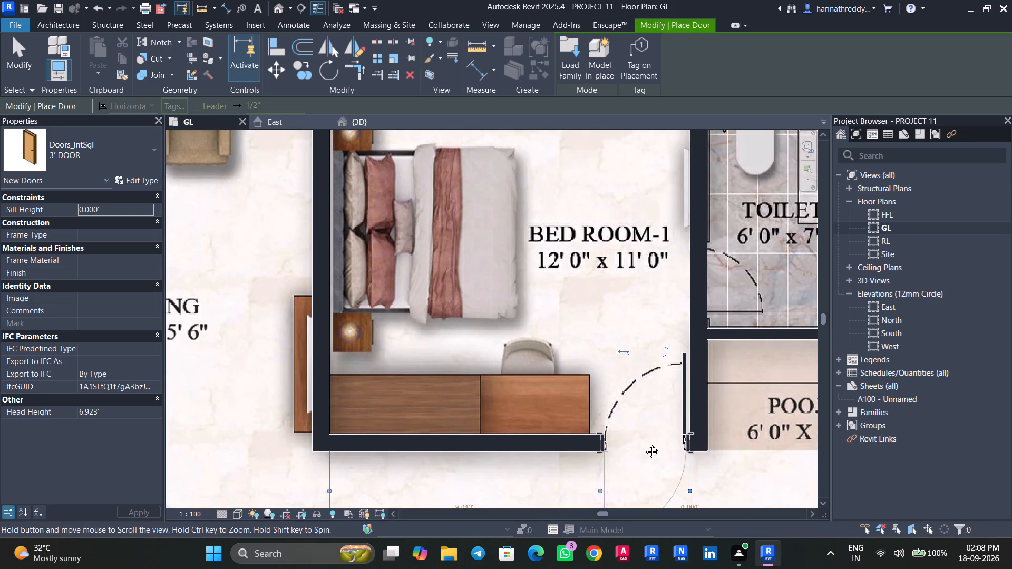
pyautogui.moveTo(644, 444); pyautogui.dragTo(645, 456, button='middle')
pyautogui.scroll(-4, 646, 456)
pyautogui.moveTo(646, 456); pyautogui.dragTo(647, 456, button='middle')
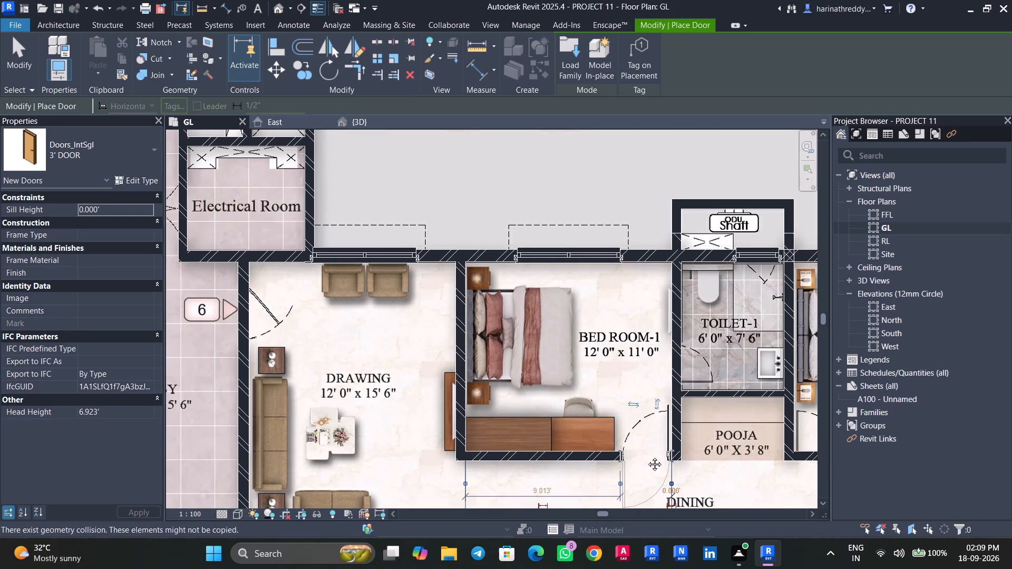
pyautogui.moveTo(647, 456); pyautogui.dragTo(585, 347, button='middle')
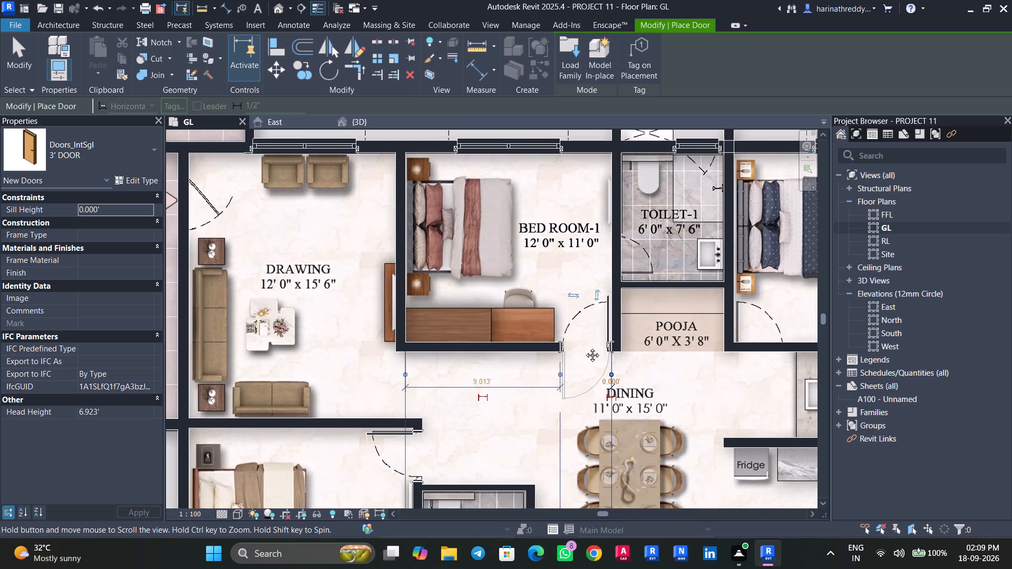
pyautogui.moveTo(585, 347); pyautogui.dragTo(746, 351, button='middle')
pyautogui.press('Escape')
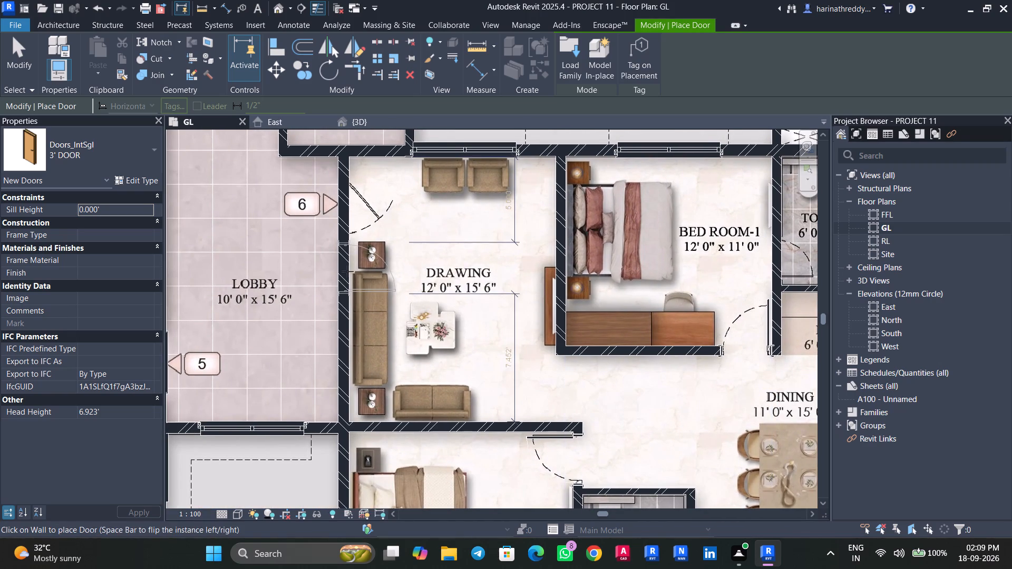
pyautogui.press('Escape')
pyautogui.press('Escape')
pyautogui.click(339, 271)
pyautogui.write('HH')
pyautogui.scroll(4, 358, 200)
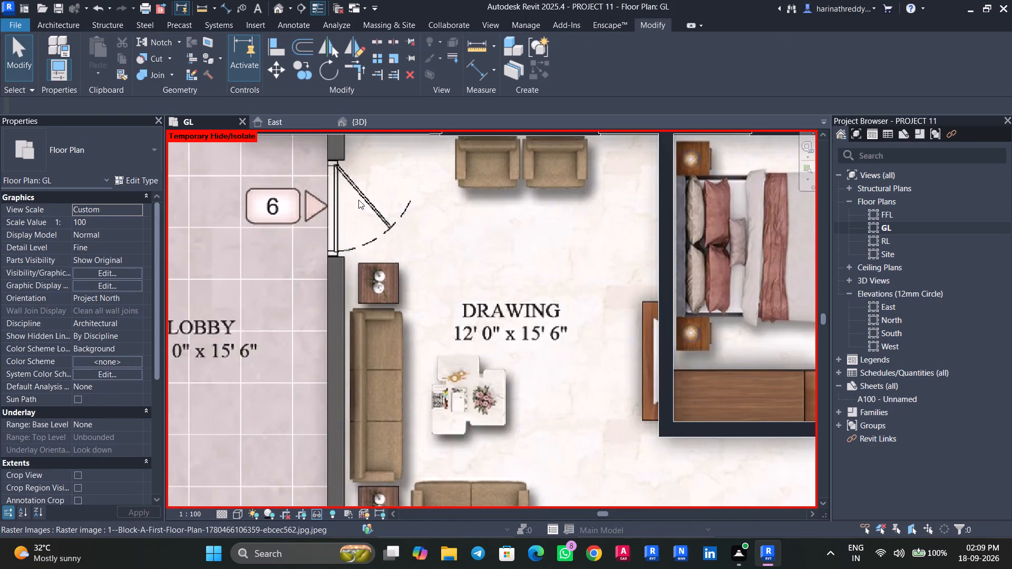
pyautogui.scroll(-9, 348, 305)
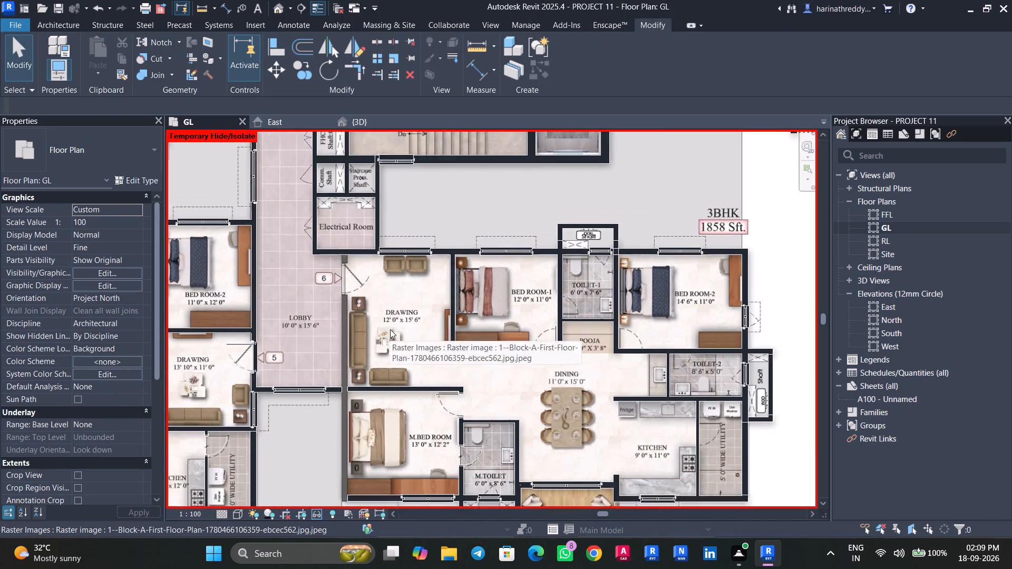
pyautogui.scroll(-1, 391, 328)
pyautogui.moveTo(391, 323); pyautogui.dragTo(386, 297, button='middle')
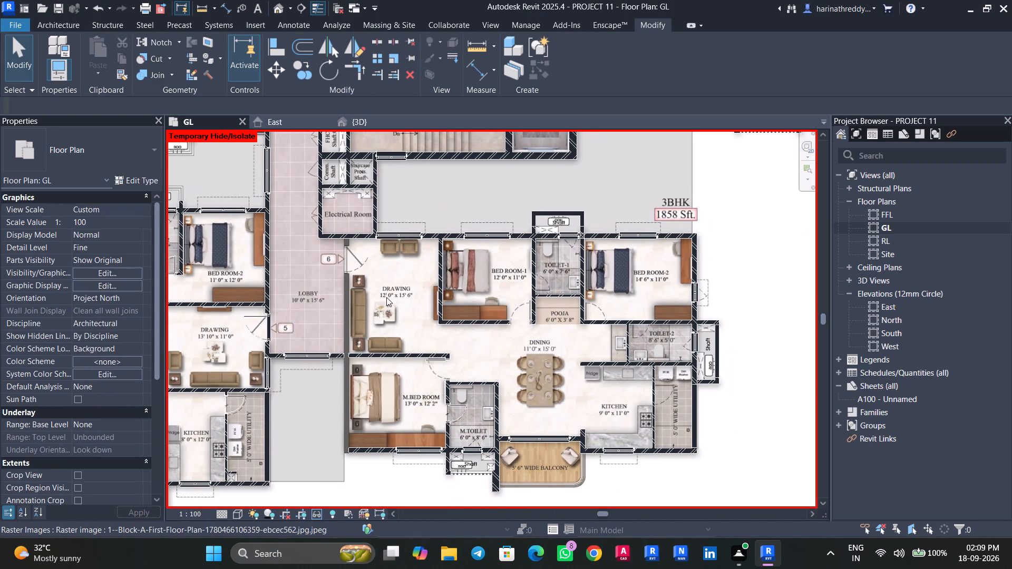
pyautogui.write('HR')
pyautogui.scroll(6, 361, 266)
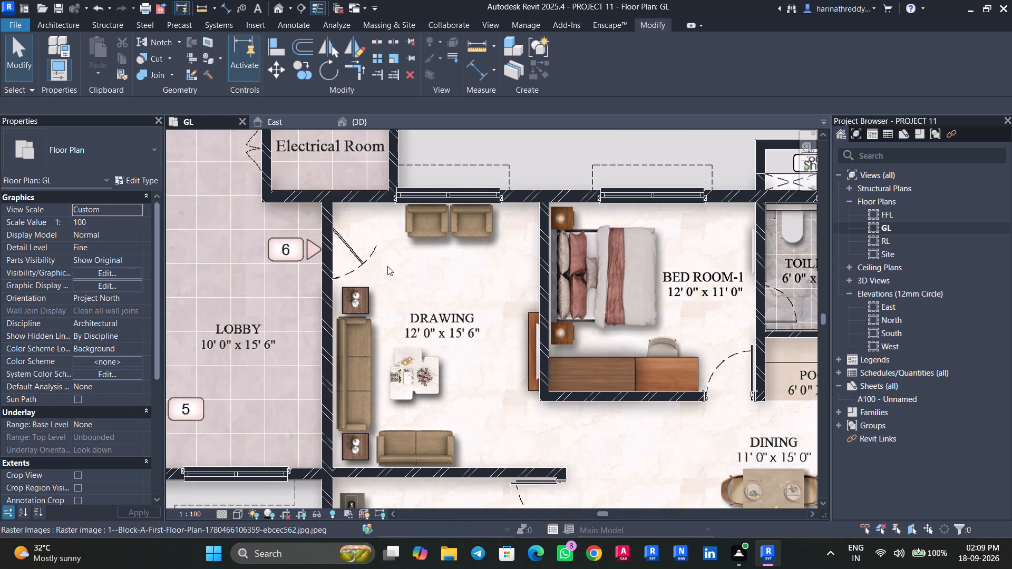
# Place a Doors_ExtSgl_w-Glazing_Bars_1 3.5' door at the unit 6 entrance from the Lobby, opening into the Drawing room.
pyautogui.write('DR')
pyautogui.click(95, 161)
pyautogui.scroll(5, 70, 245)
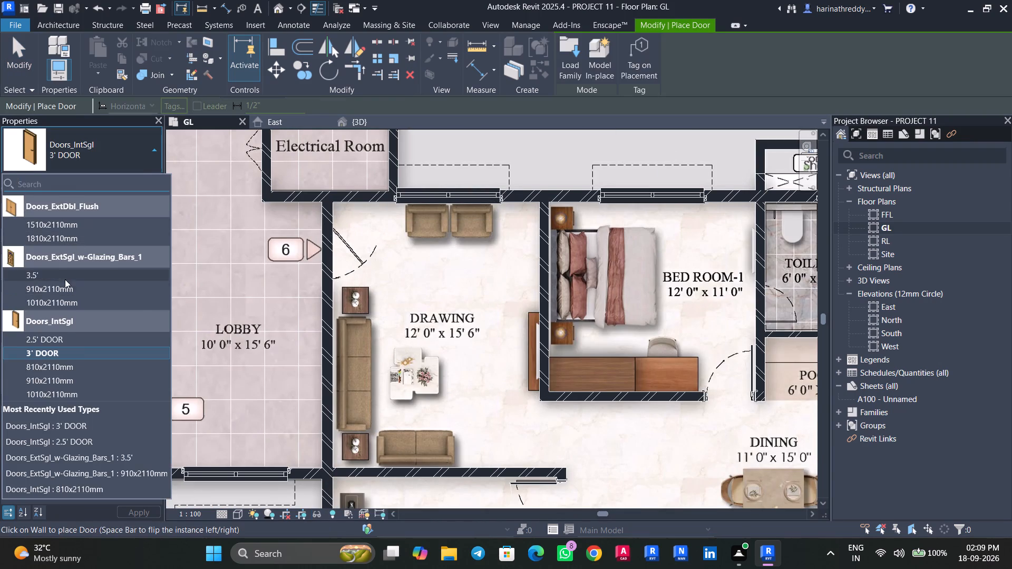
pyautogui.click(64, 279)
pyautogui.scroll(4, 330, 264)
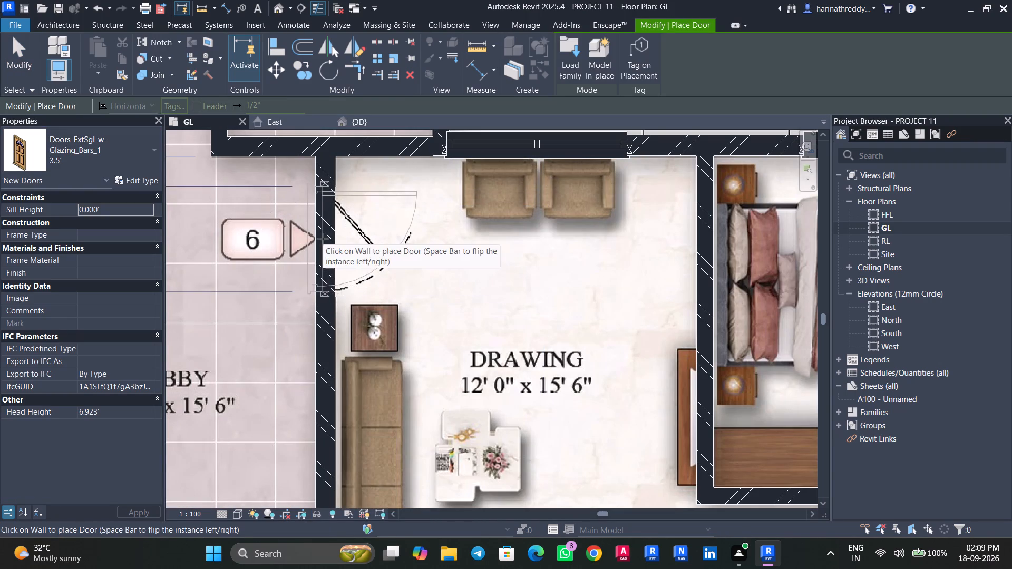
pyautogui.click(323, 244)
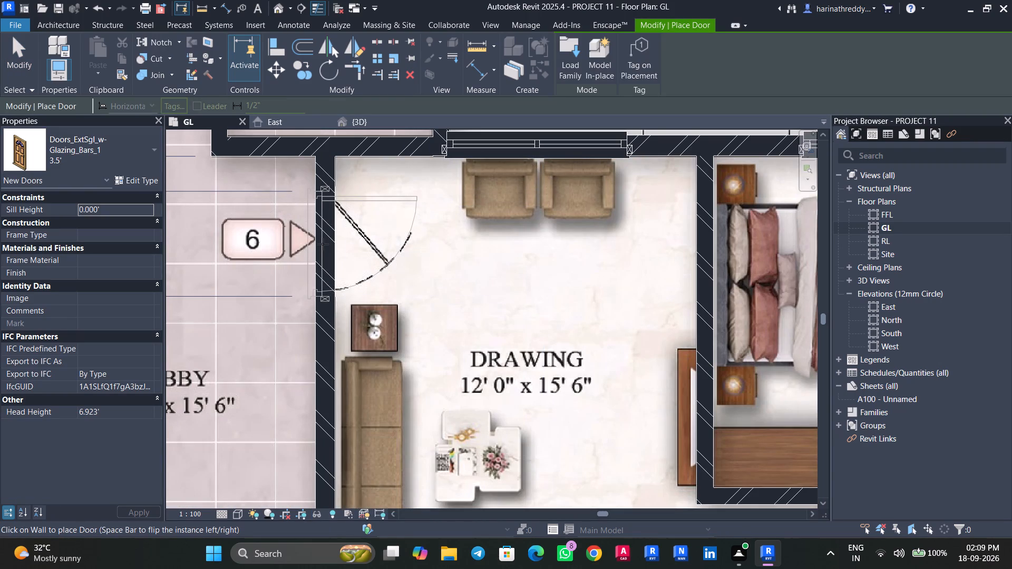
pyautogui.press('Escape')
pyautogui.press('Escape')
# Place a Doors_IntSgl 2.5' DOOR in the wall between Bed Room-1 and Toilet-1, following the door swing on the plan image.
pyautogui.scroll(-4, 287, 286)
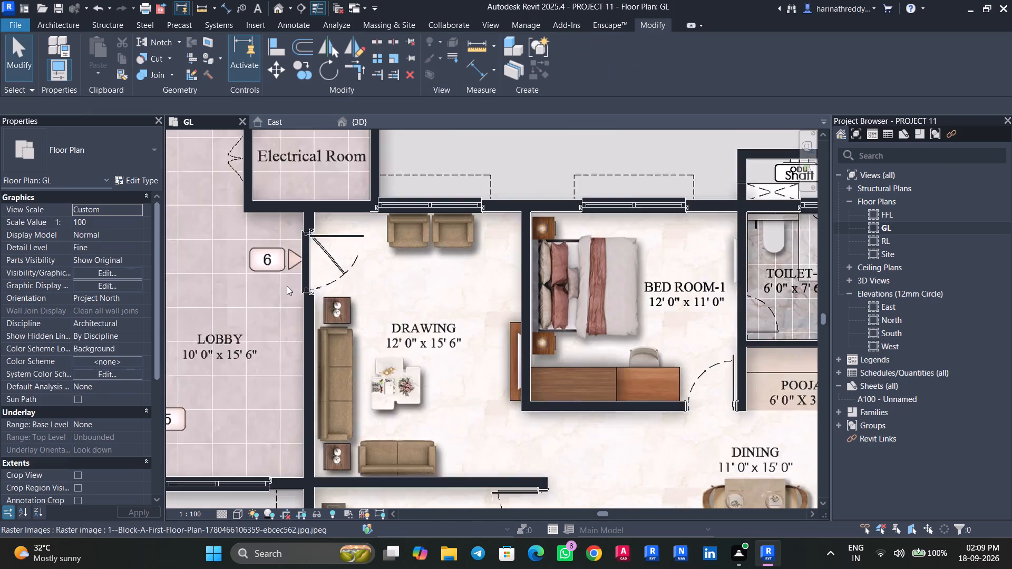
pyautogui.scroll(-2, 287, 286)
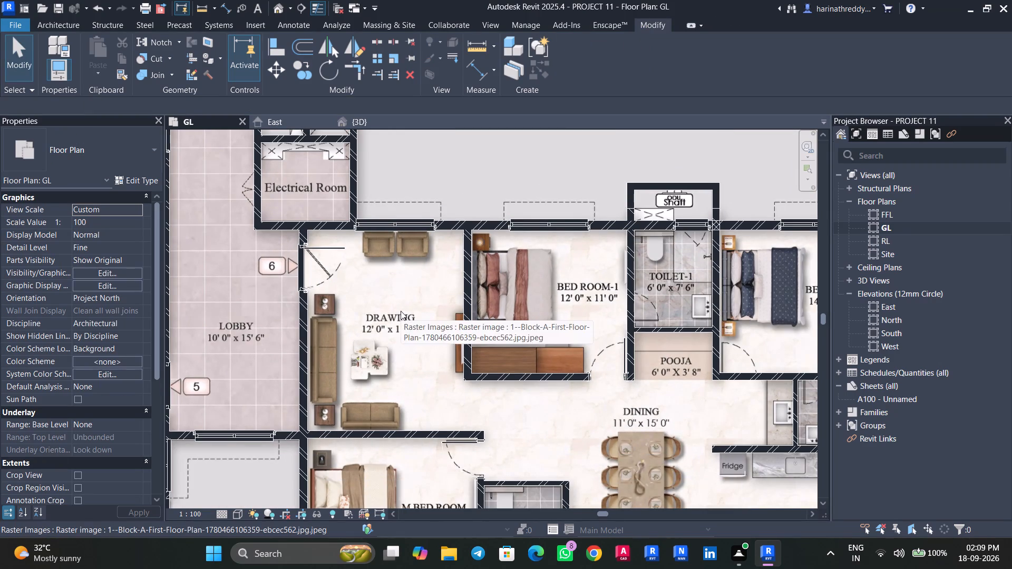
pyautogui.moveTo(401, 311); pyautogui.dragTo(387, 272, button='middle')
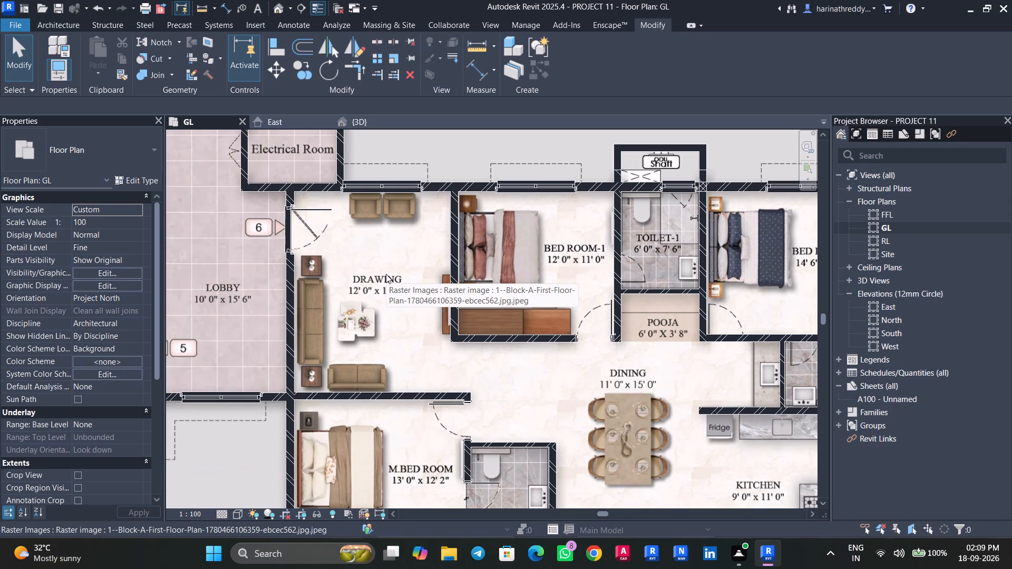
pyautogui.moveTo(561, 391); pyautogui.dragTo(447, 338, button='middle')
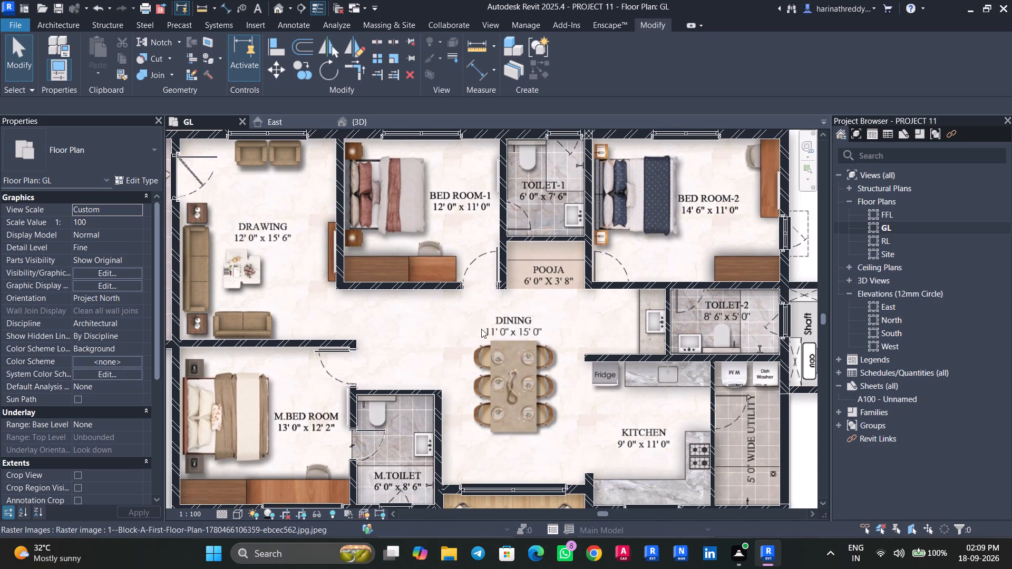
pyautogui.write('DR')
pyautogui.click(99, 165)
pyautogui.click(81, 339)
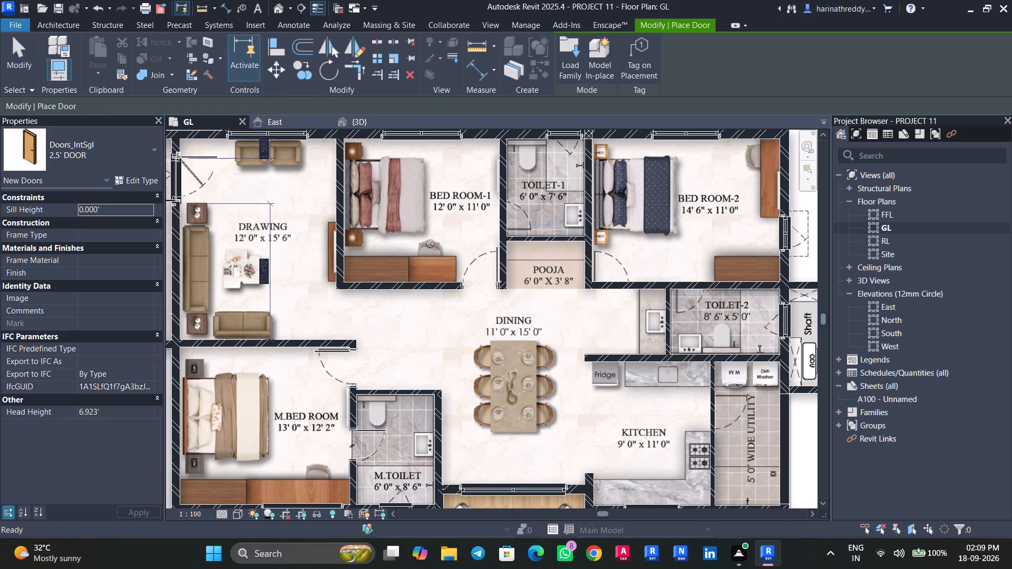
pyautogui.scroll(11, 510, 200)
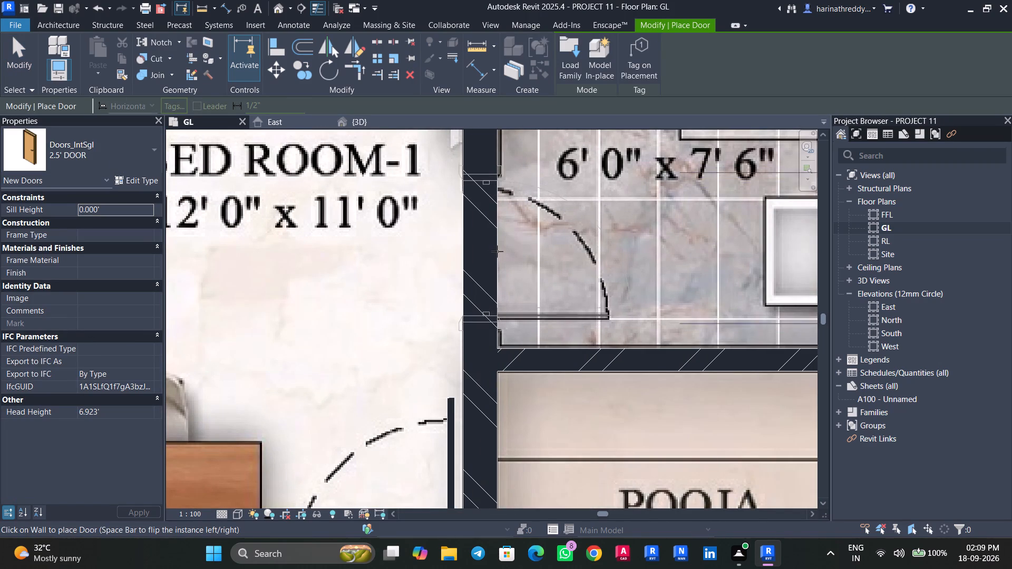
pyautogui.click(497, 251)
# Place a Doors_IntSgl 3' DOOR at the Bed Room-2 entrance beside the Pooja, swinging into the bedroom as on the plan image.
pyautogui.scroll(-6, 477, 256)
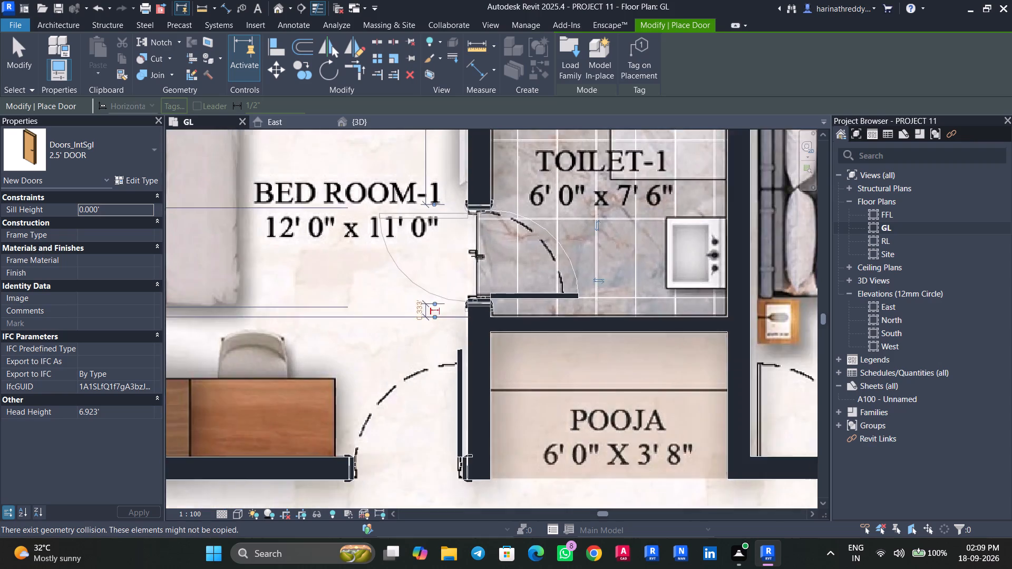
pyautogui.scroll(-2, 477, 256)
pyautogui.moveTo(649, 377); pyautogui.dragTo(484, 333, button='middle')
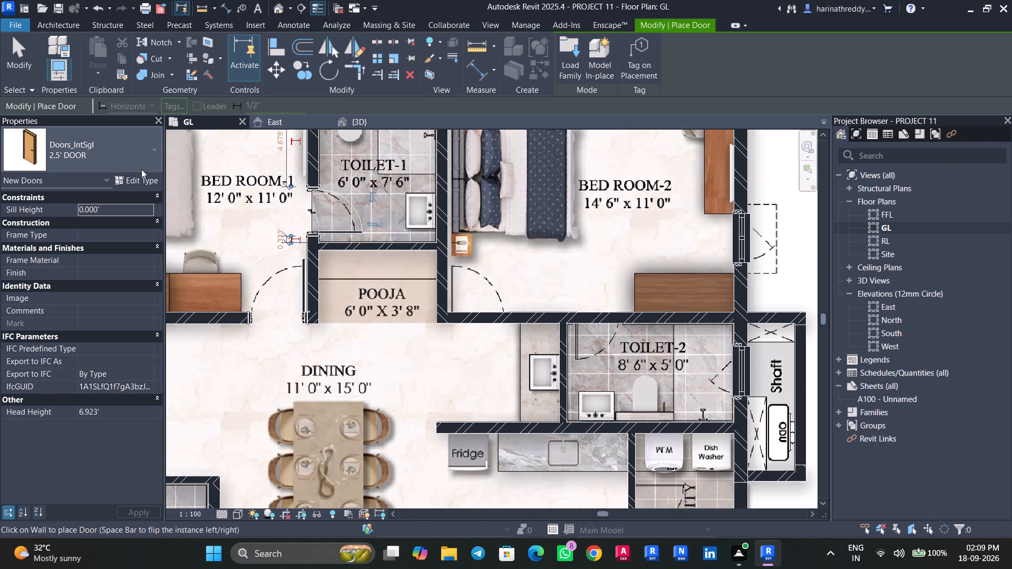
pyautogui.click(114, 163)
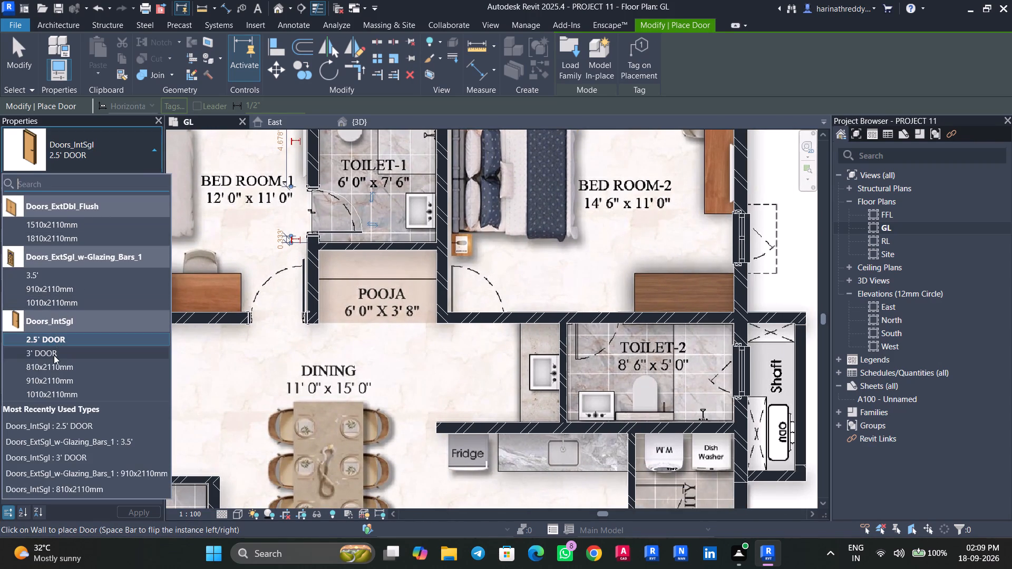
pyautogui.click(54, 355)
pyautogui.scroll(5, 499, 326)
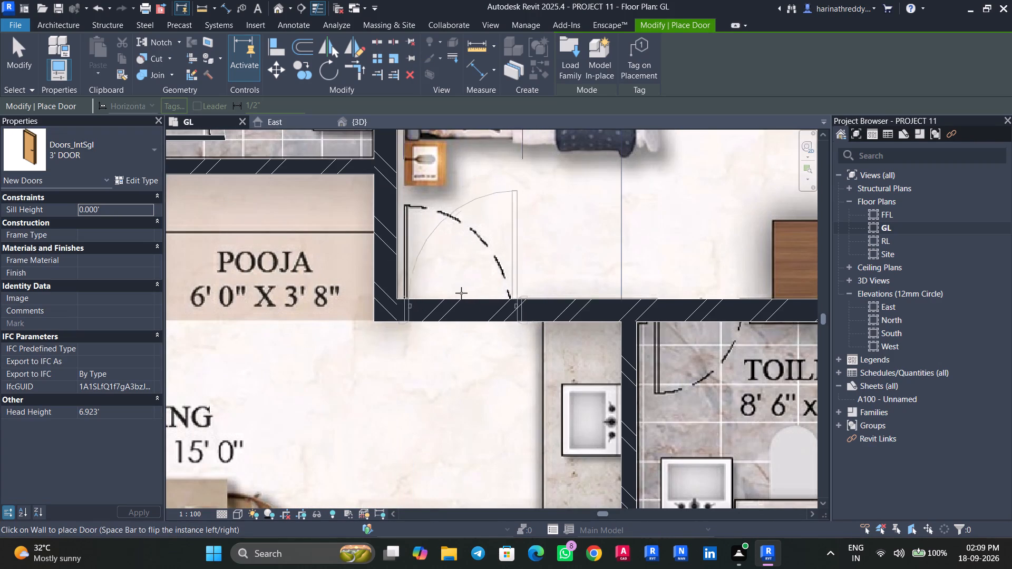
pyautogui.press('space')
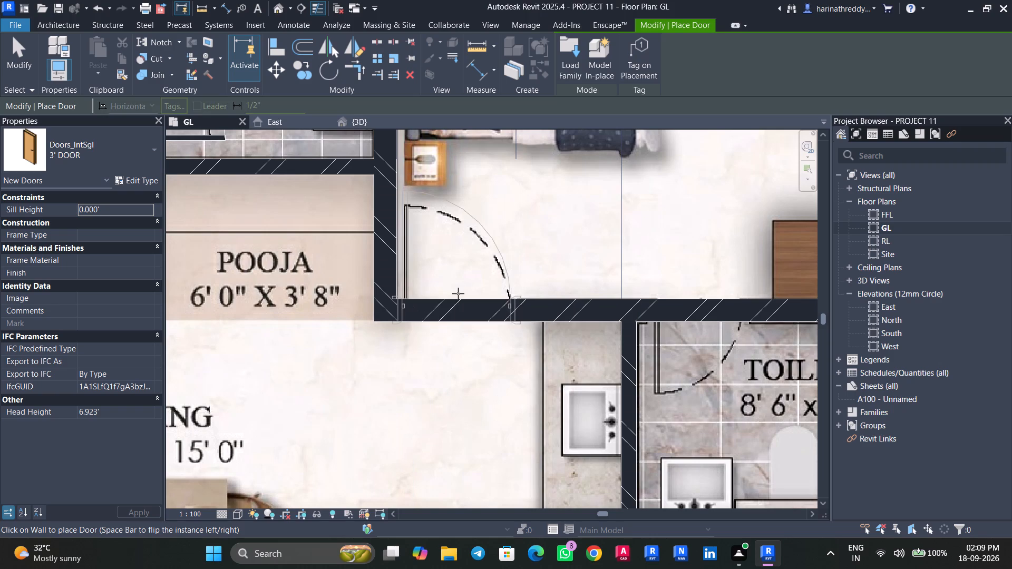
pyautogui.click(458, 293)
pyautogui.press('Escape')
# Place a Doors_IntSgl 2.5' DOOR in the wall between Bed Room-2 and Toilet-2, swinging into the toilet as on the plan image.
pyautogui.scroll(-5, 448, 357)
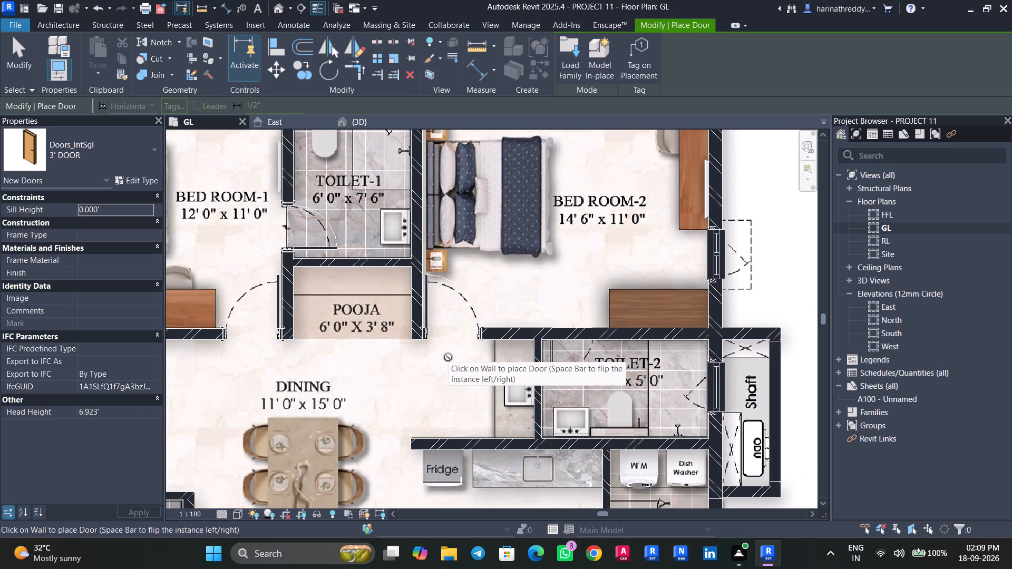
pyautogui.click(115, 159)
pyautogui.click(59, 337)
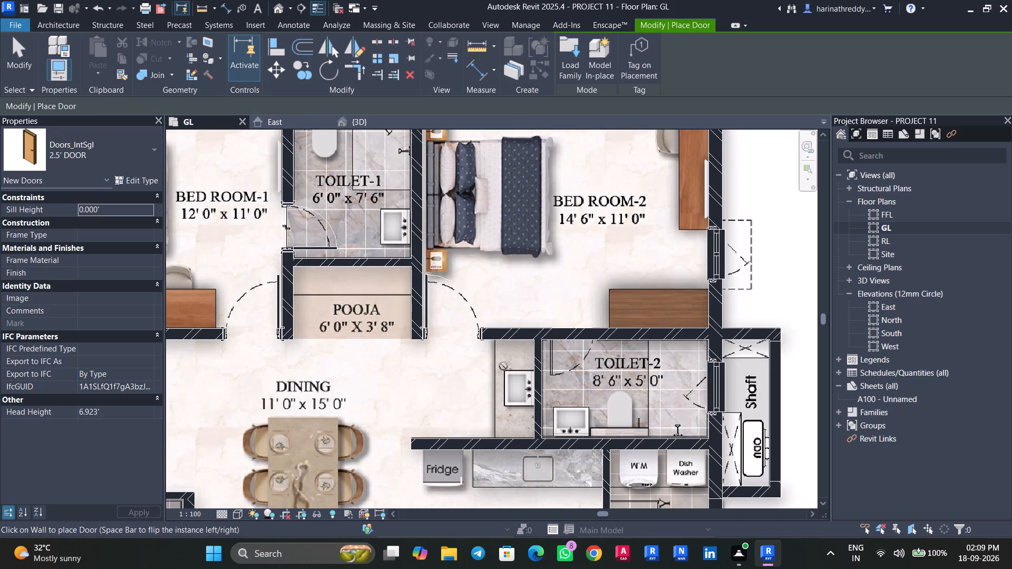
pyautogui.scroll(3, 592, 339)
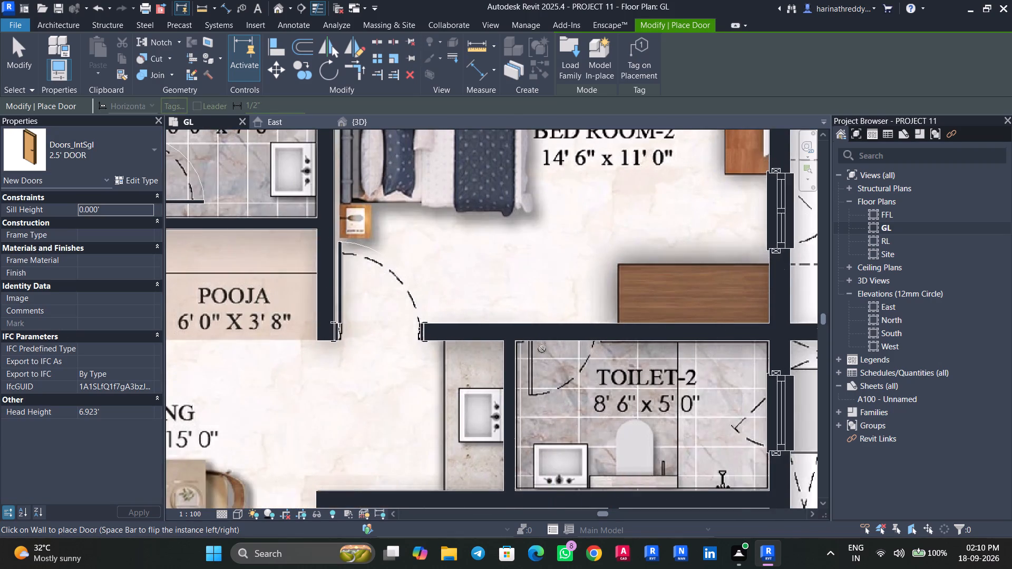
pyautogui.scroll(3, 553, 344)
pyautogui.scroll(-1, 553, 344)
pyautogui.scroll(1, 553, 344)
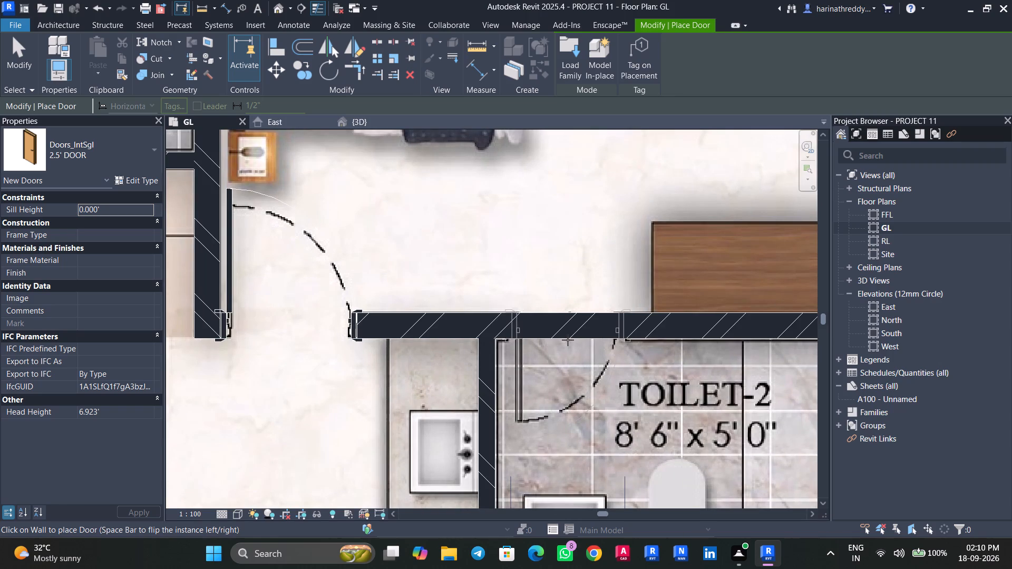
pyautogui.click(571, 339)
# Place a Doors_IntSgl 3' DOOR in the wall between the Kitchen and the utility, swinging into the utility as on the plan image.
pyautogui.scroll(-3, 563, 374)
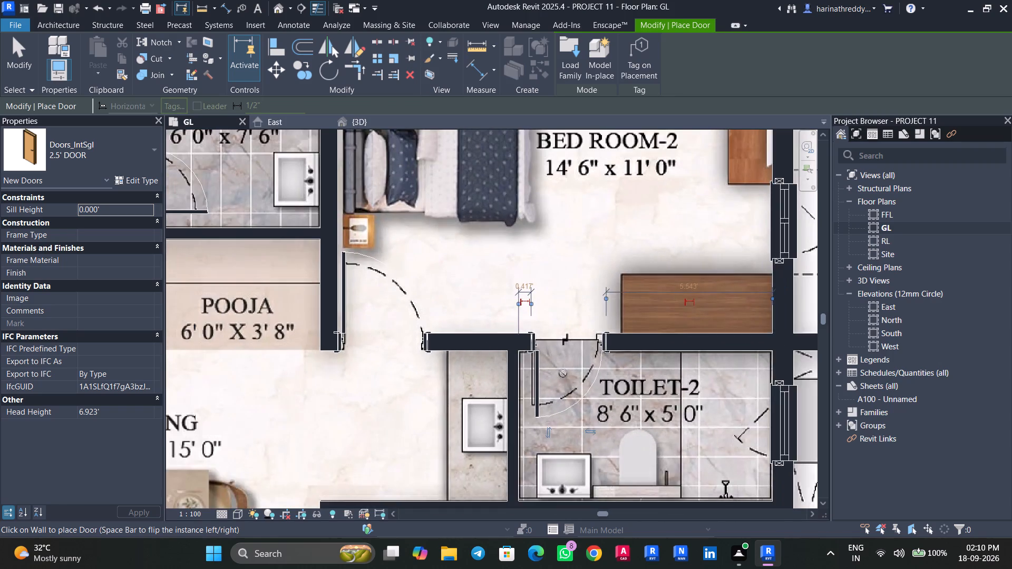
pyautogui.scroll(-3, 563, 374)
pyautogui.moveTo(563, 374); pyautogui.dragTo(559, 269, button='middle')
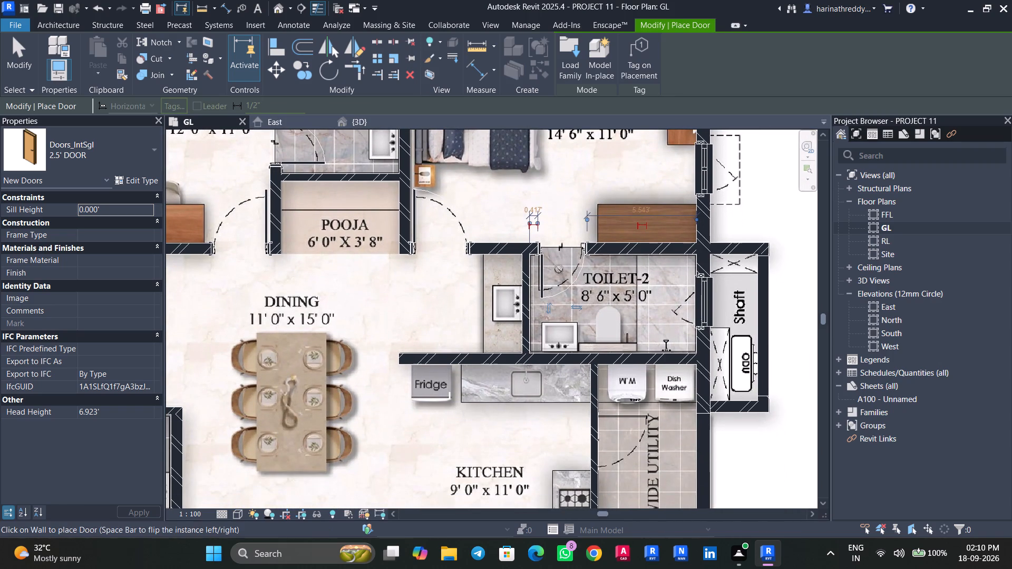
pyautogui.moveTo(530, 430); pyautogui.dragTo(476, 330, button='middle')
pyautogui.scroll(4, 541, 337)
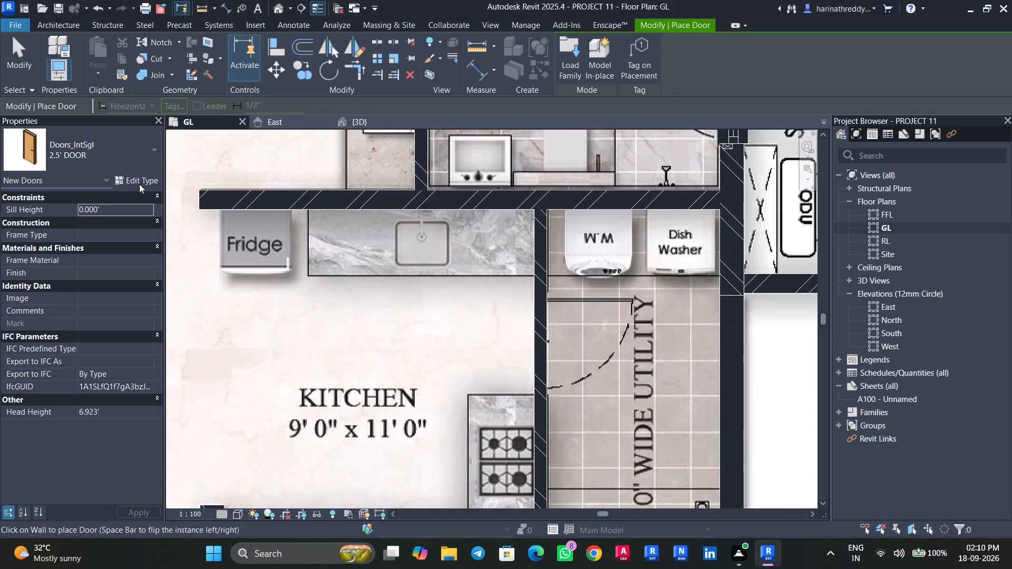
pyautogui.click(123, 156)
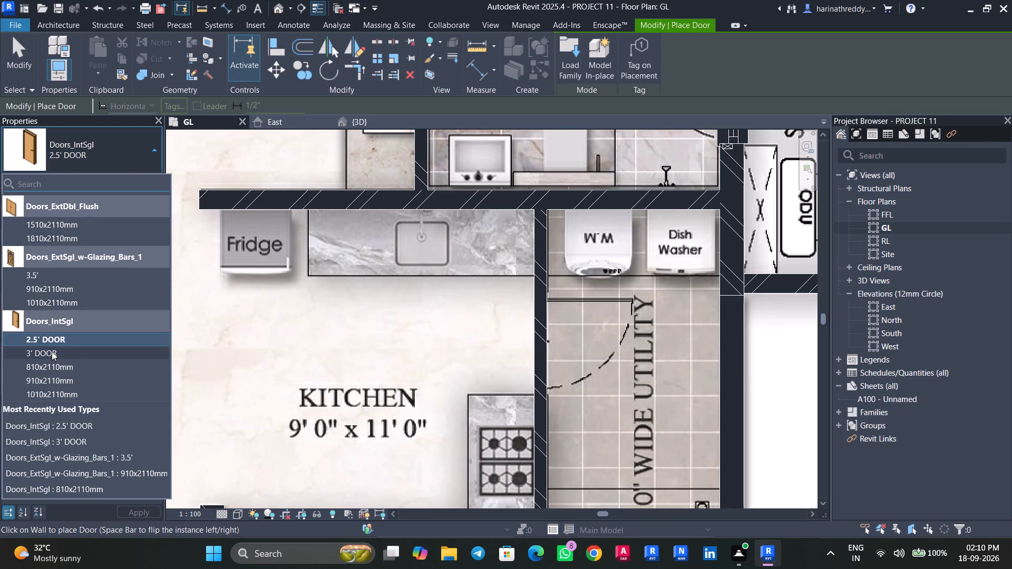
pyautogui.click(52, 351)
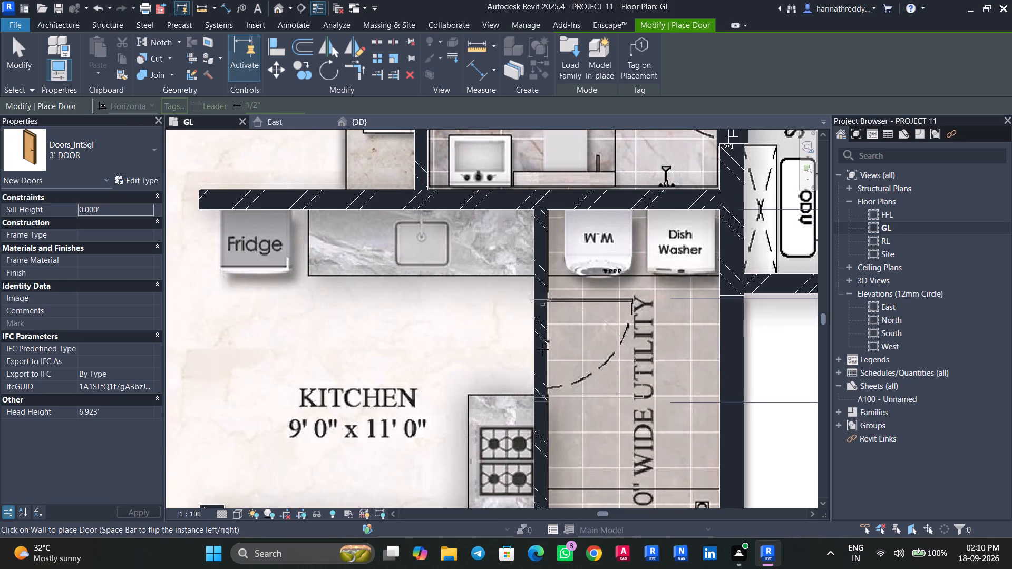
pyautogui.press('space')
pyautogui.scroll(3, 549, 351)
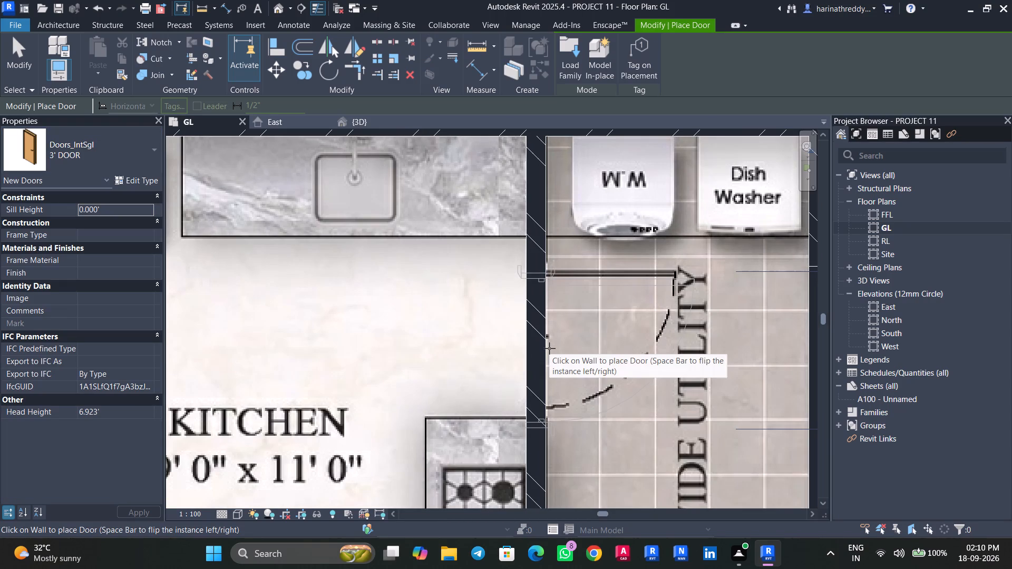
pyautogui.click(550, 340)
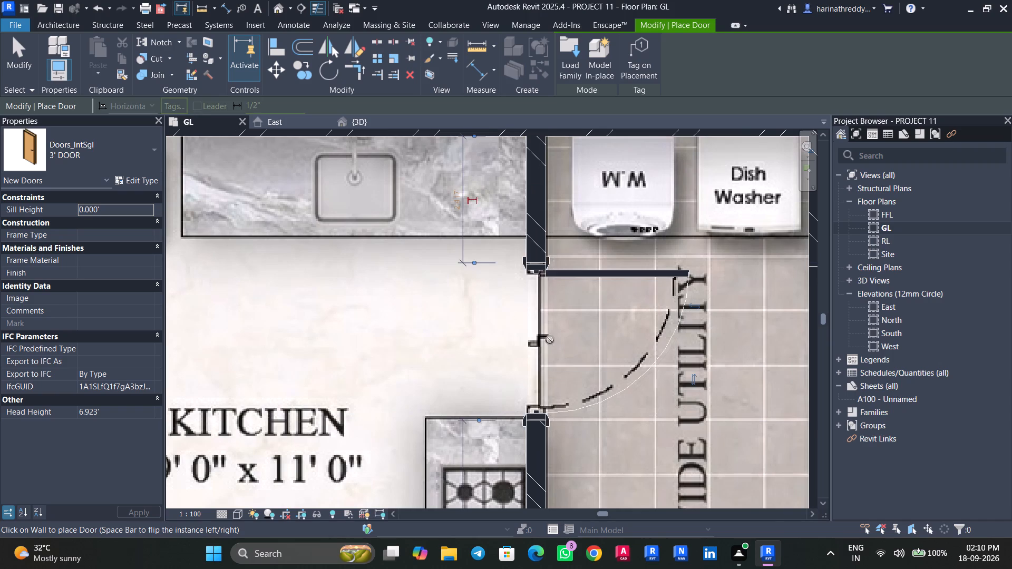
# Check the 1858 Sft. unit's floor plan room by room for door openings on the plan image that still lack a door.
pyautogui.scroll(-3, 550, 340)
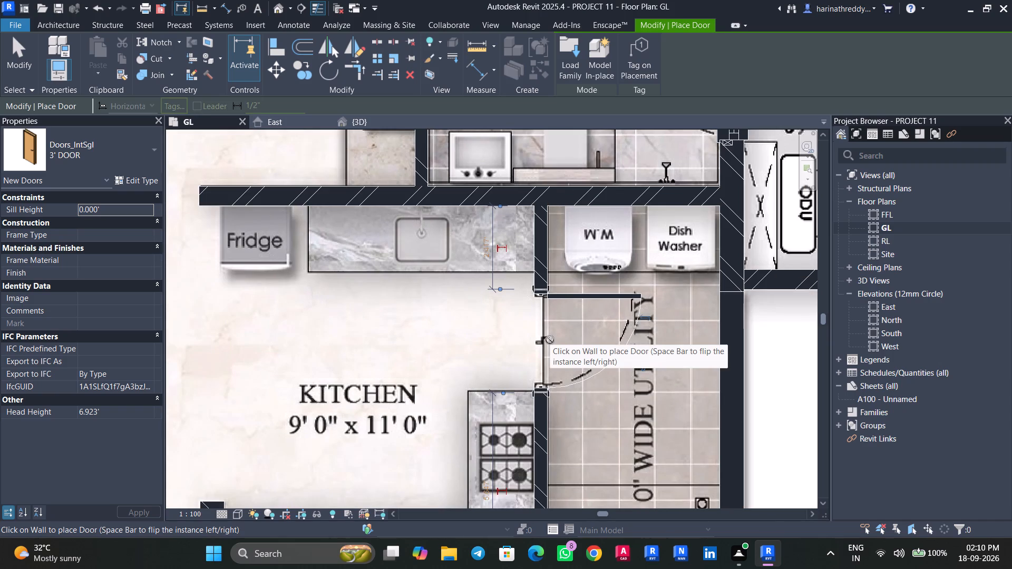
pyautogui.scroll(-5, 550, 340)
pyautogui.moveTo(578, 396); pyautogui.dragTo(717, 358, button='middle')
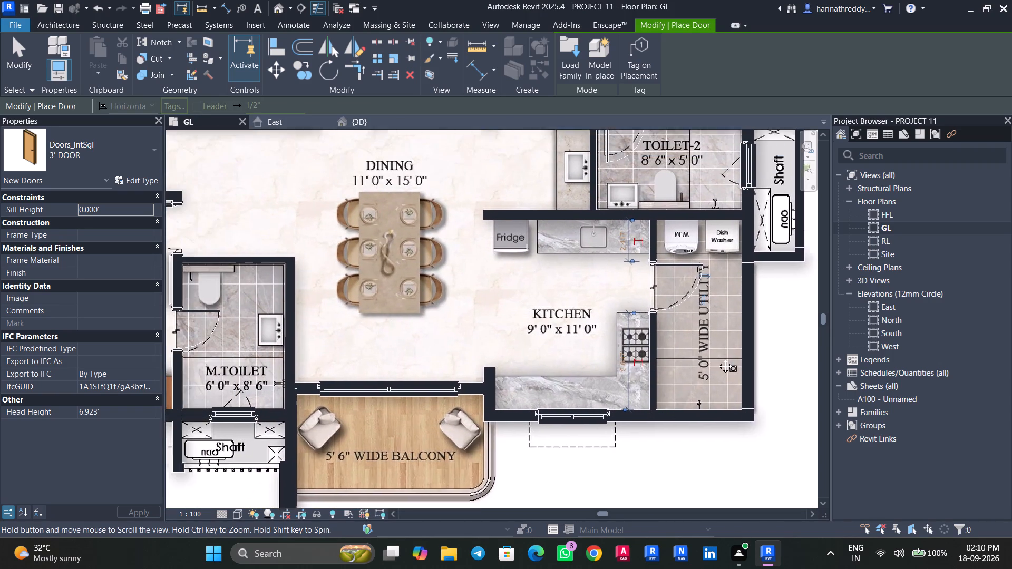
pyautogui.moveTo(717, 358); pyautogui.dragTo(732, 366, button='middle')
pyautogui.moveTo(452, 375); pyautogui.dragTo(593, 359, button='middle')
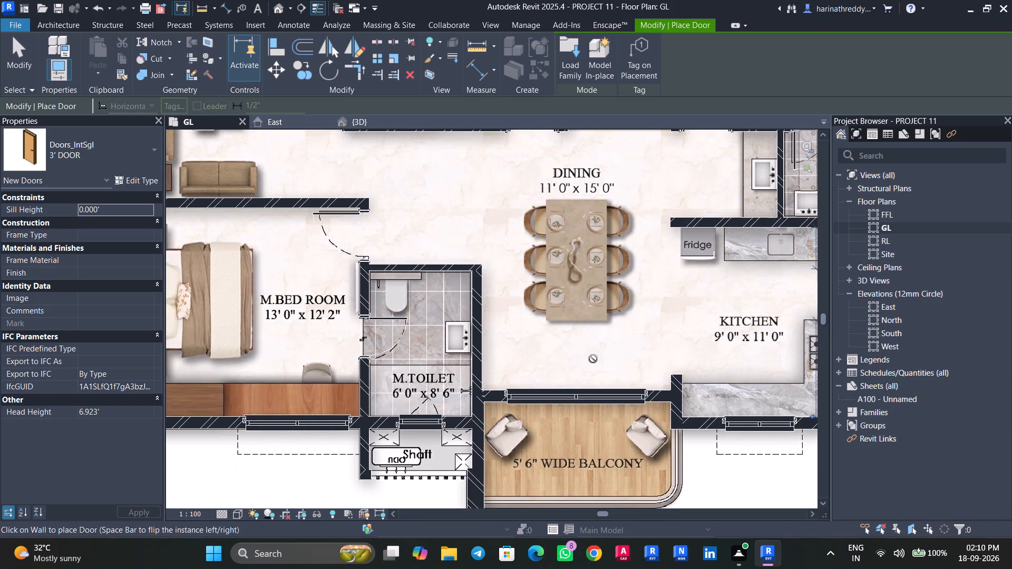
pyautogui.scroll(-2, 593, 359)
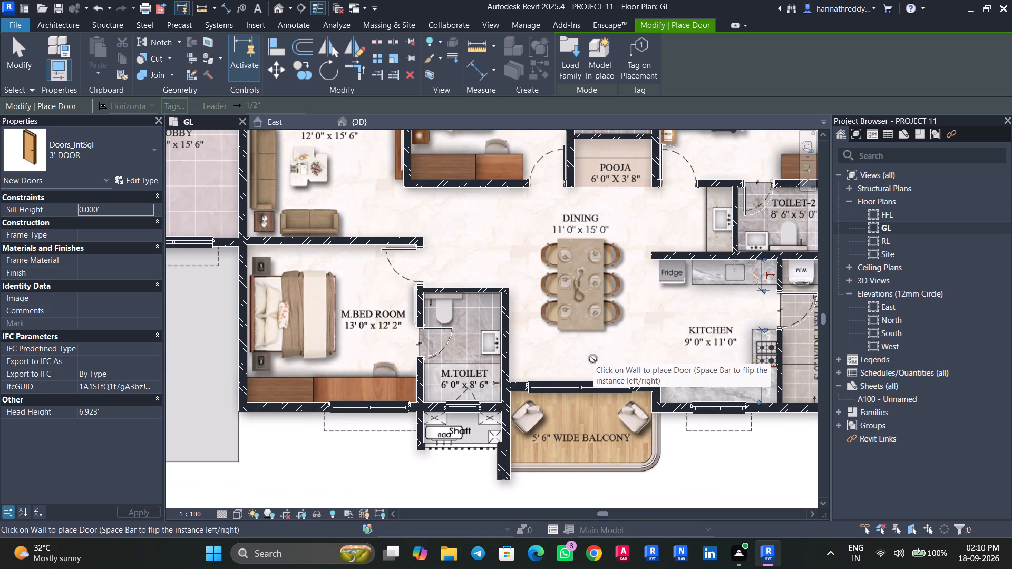
pyautogui.moveTo(521, 250); pyautogui.dragTo(572, 442, button='middle')
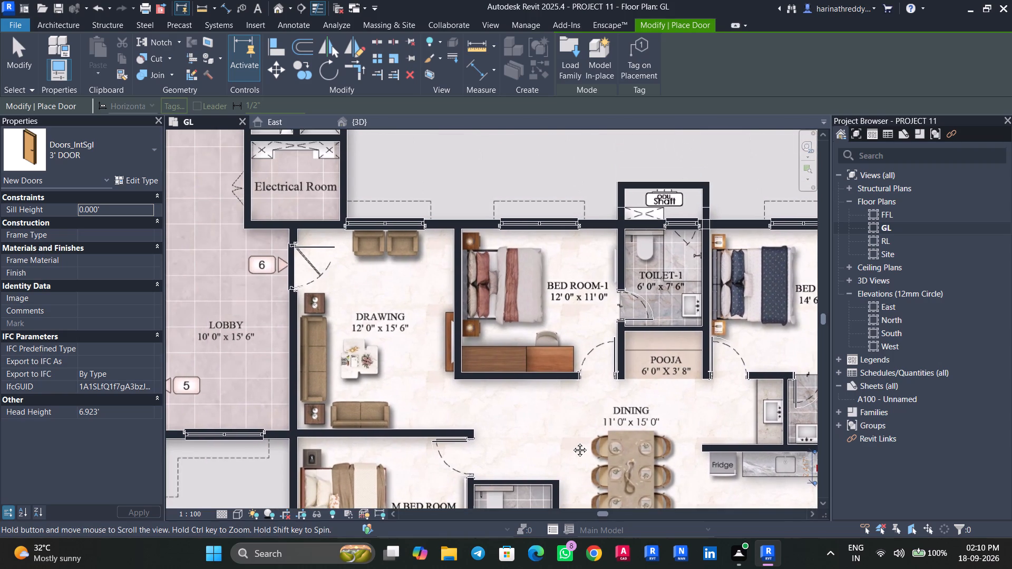
pyautogui.moveTo(572, 442); pyautogui.dragTo(572, 443, button='middle')
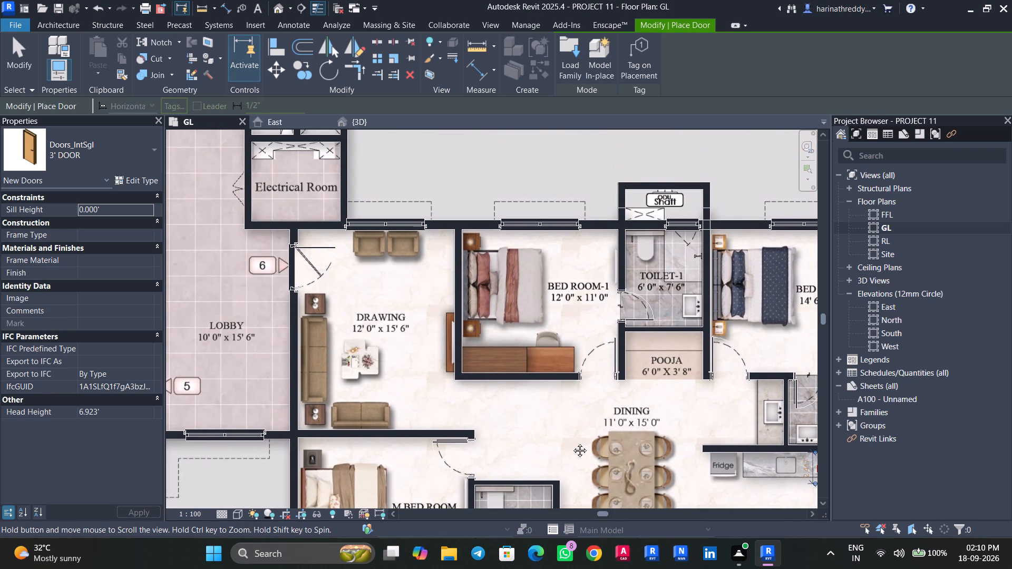
pyautogui.moveTo(572, 443); pyautogui.dragTo(562, 436, button='middle')
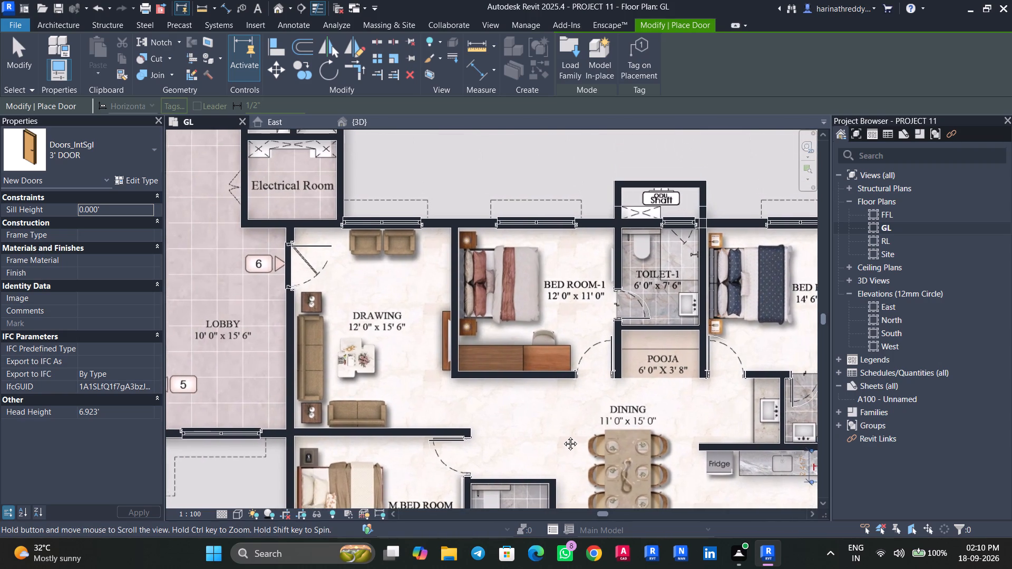
pyautogui.moveTo(562, 436); pyautogui.dragTo(476, 424, button='middle')
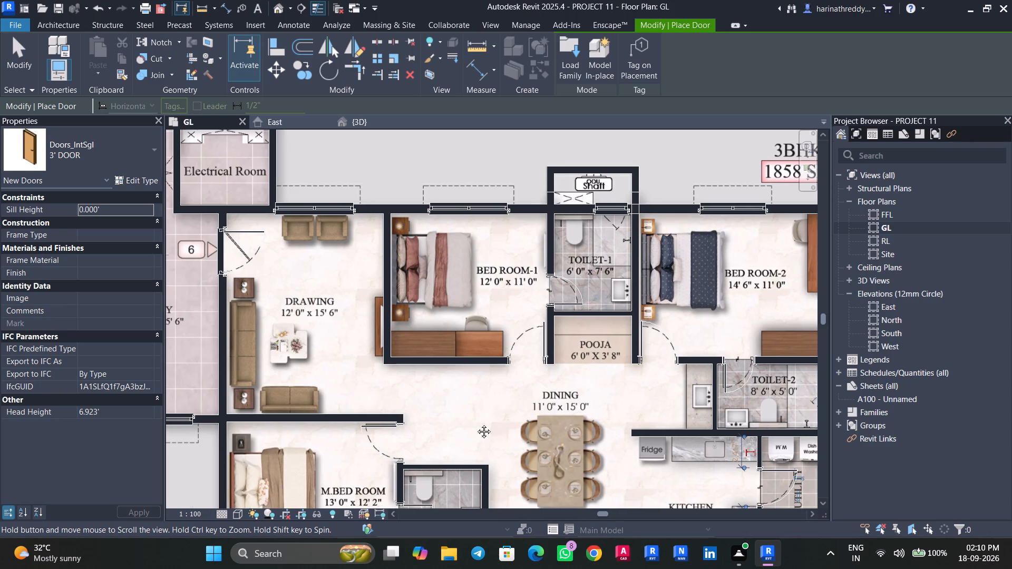
pyautogui.moveTo(476, 424); pyautogui.dragTo(381, 409, button='middle')
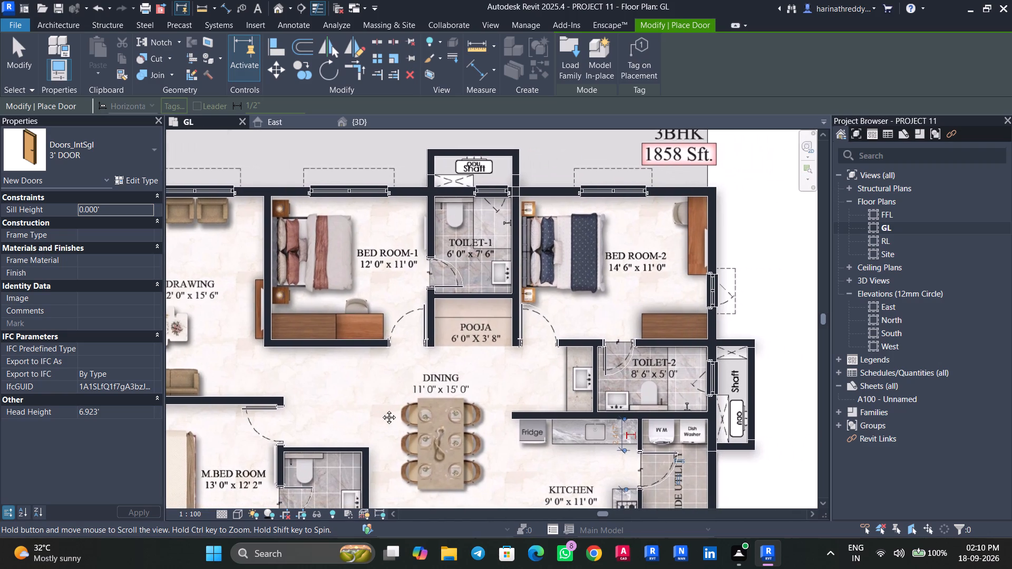
pyautogui.moveTo(381, 409); pyautogui.dragTo(475, 249, button='middle')
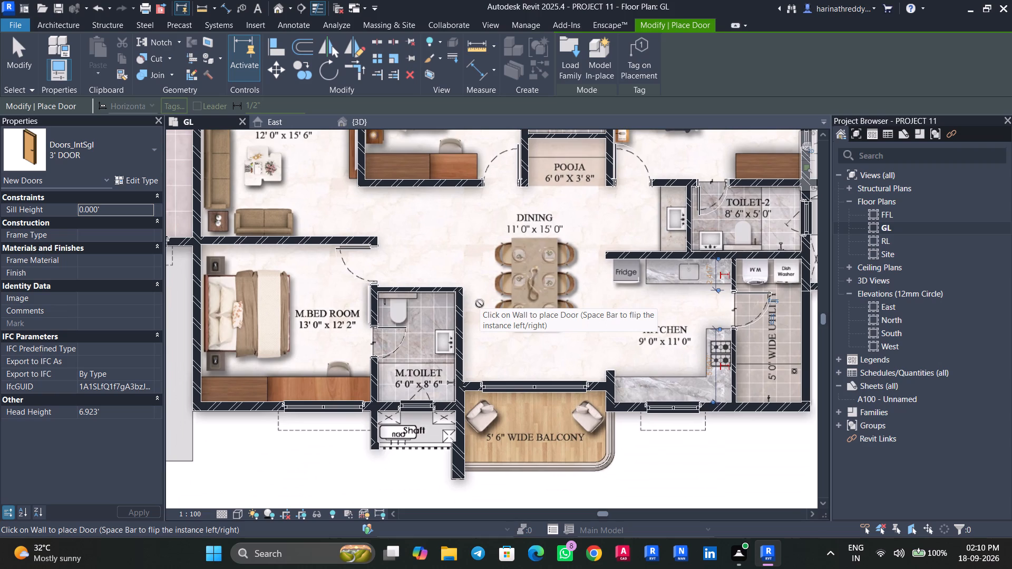
pyautogui.moveTo(479, 262); pyautogui.dragTo(472, 433, button='middle')
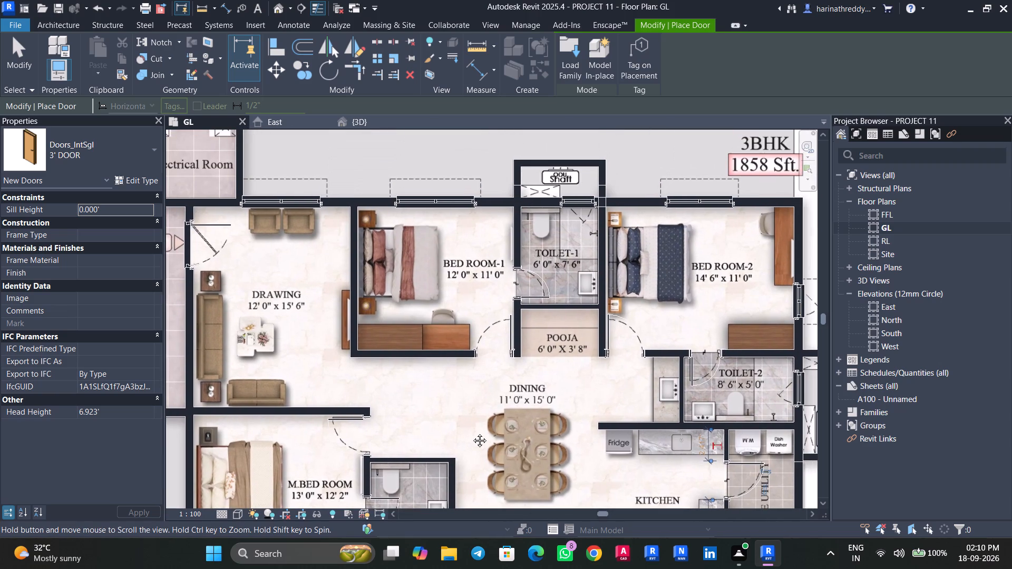
pyautogui.moveTo(472, 433); pyautogui.dragTo(471, 433, button='middle')
# End door placement and inspect the placed doors in the 3D view, from the unit entrance doors to the whole block.
pyautogui.click(372, 128)
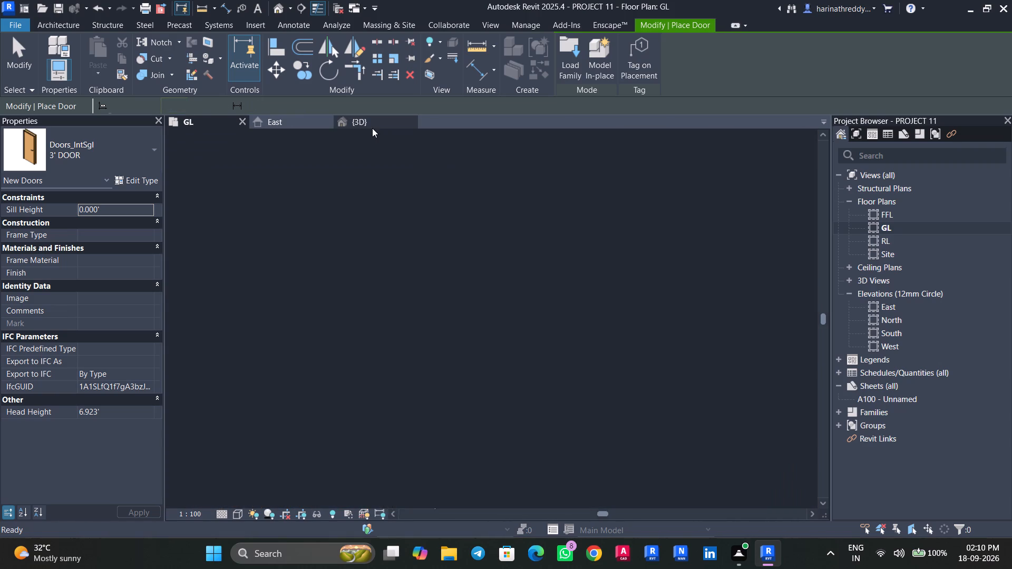
pyautogui.scroll(-14, 655, 220)
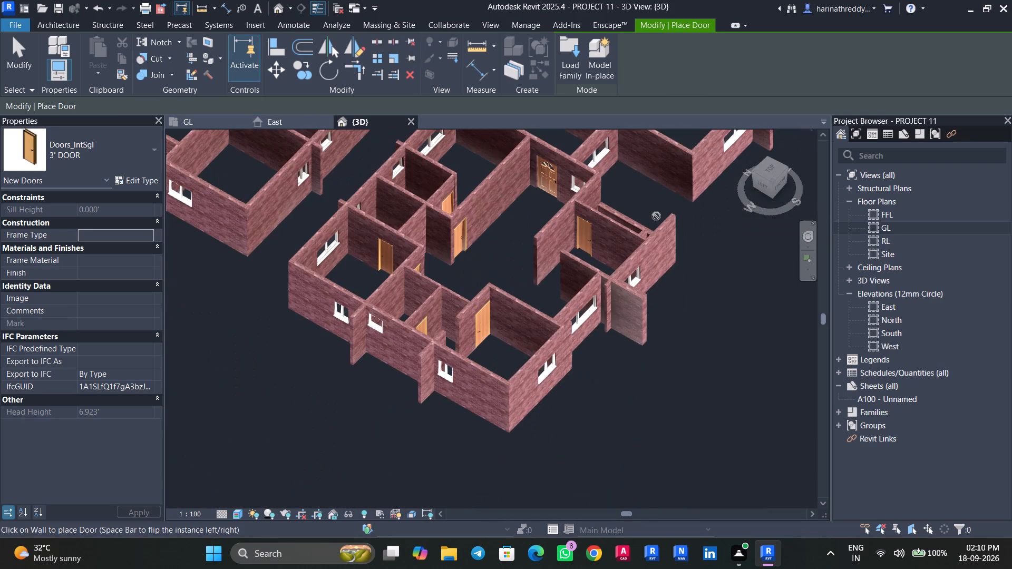
pyautogui.moveTo(724, 288); pyautogui.dragTo(693, 467, button='middle')
pyautogui.moveTo(707, 423); pyautogui.dragTo(704, 470, button='middle')
pyautogui.scroll(4, 500, 354)
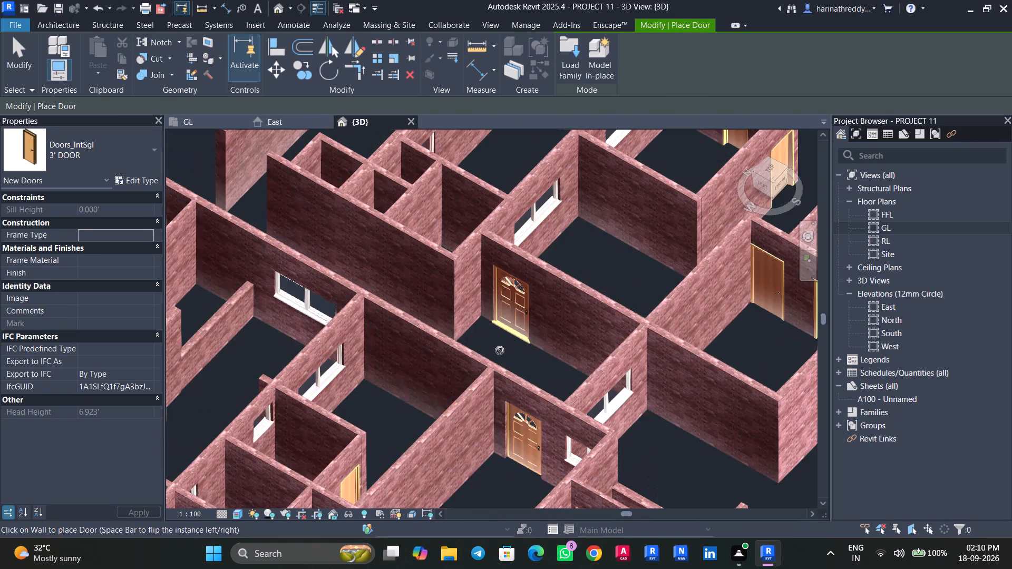
pyautogui.press('Escape')
pyautogui.scroll(8, 529, 332)
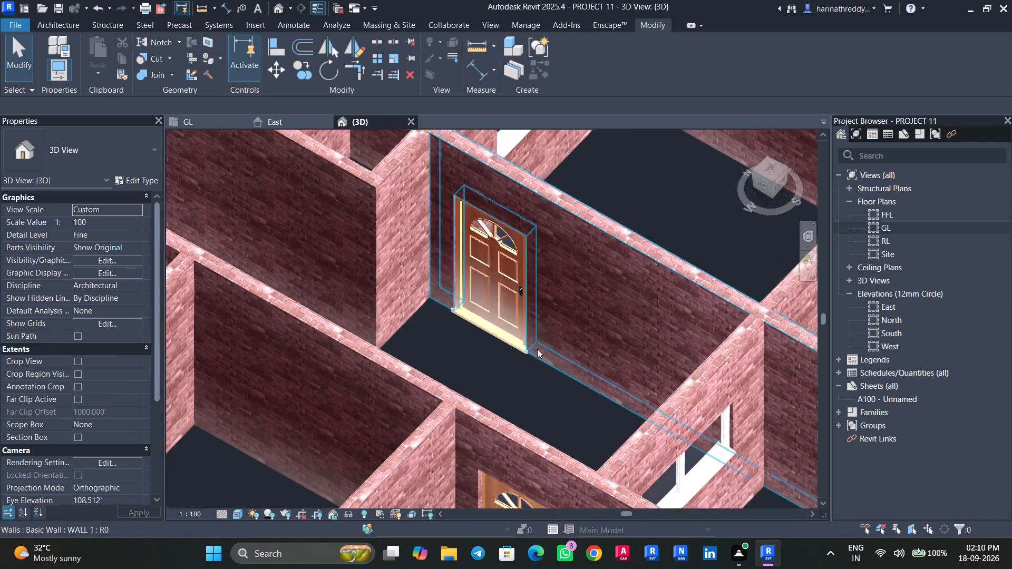
pyautogui.scroll(1, 537, 349)
pyautogui.scroll(-10, 456, 378)
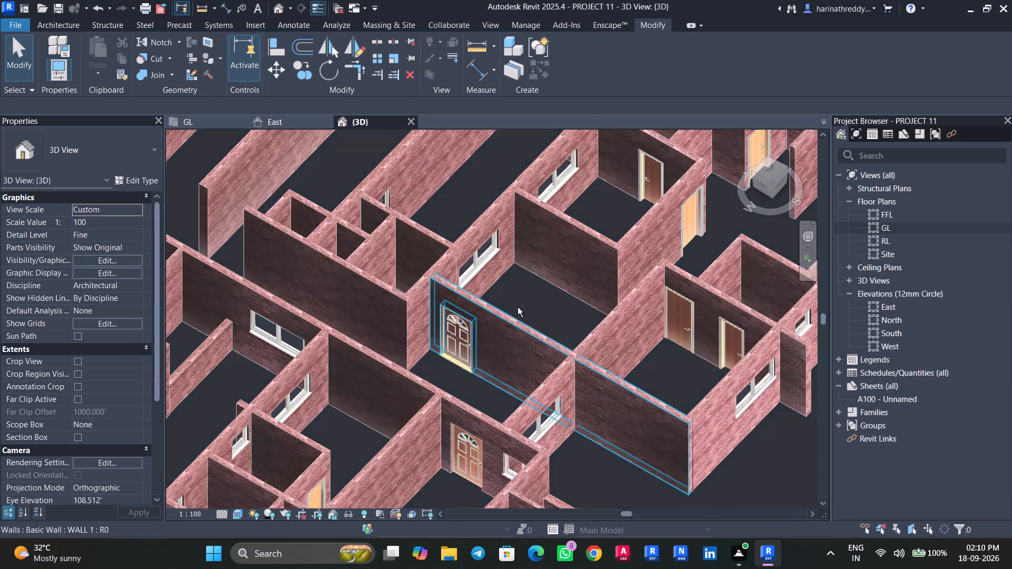
pyautogui.keyDown('shift'); pyautogui.moveTo(532, 303); pyautogui.dragTo(559, 344, button='middle'); pyautogui.keyUp('shift')
pyautogui.scroll(-10, 553, 340)
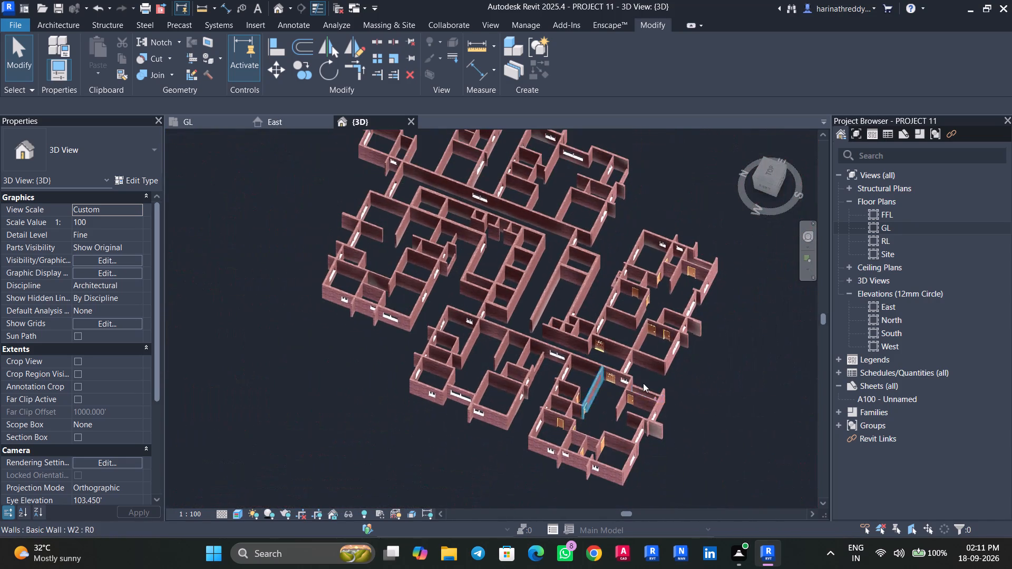
pyautogui.keyDown('shift'); pyautogui.moveTo(747, 410); pyautogui.dragTo(696, 329, button='middle'); pyautogui.keyUp('shift')
pyautogui.moveTo(693, 331); pyautogui.dragTo(692, 439, button='middle')
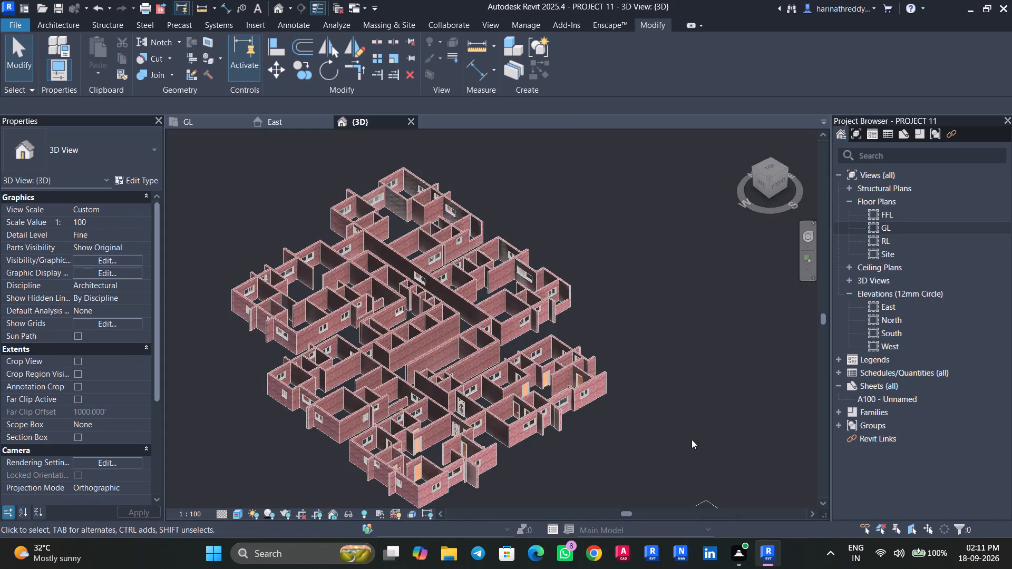
# Return from the 3D view to the GL floor plan around the 1858 Sft. unit.
pyautogui.scroll(3, 684, 438)
pyautogui.click(186, 121)
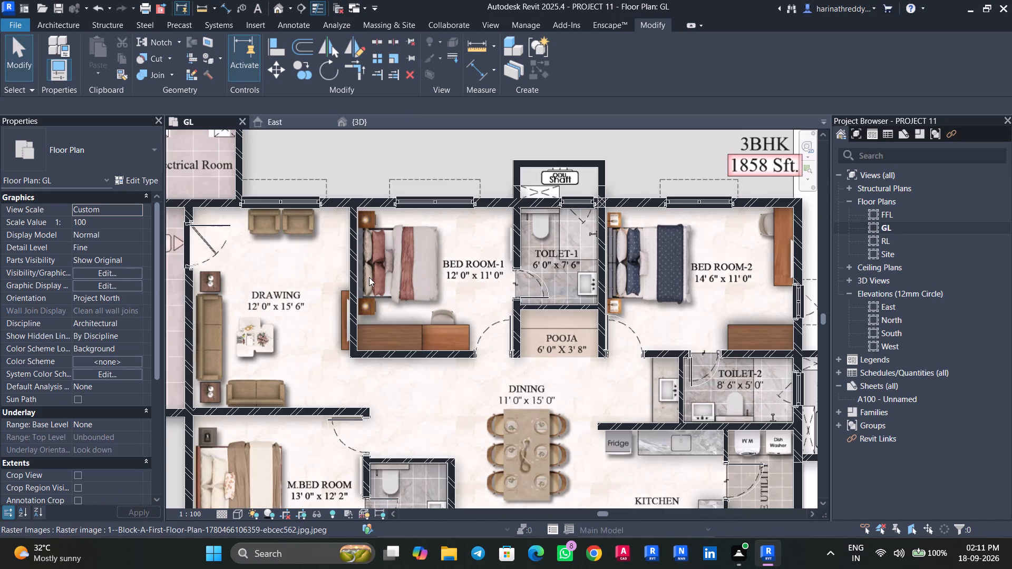
pyautogui.scroll(-2, 412, 371)
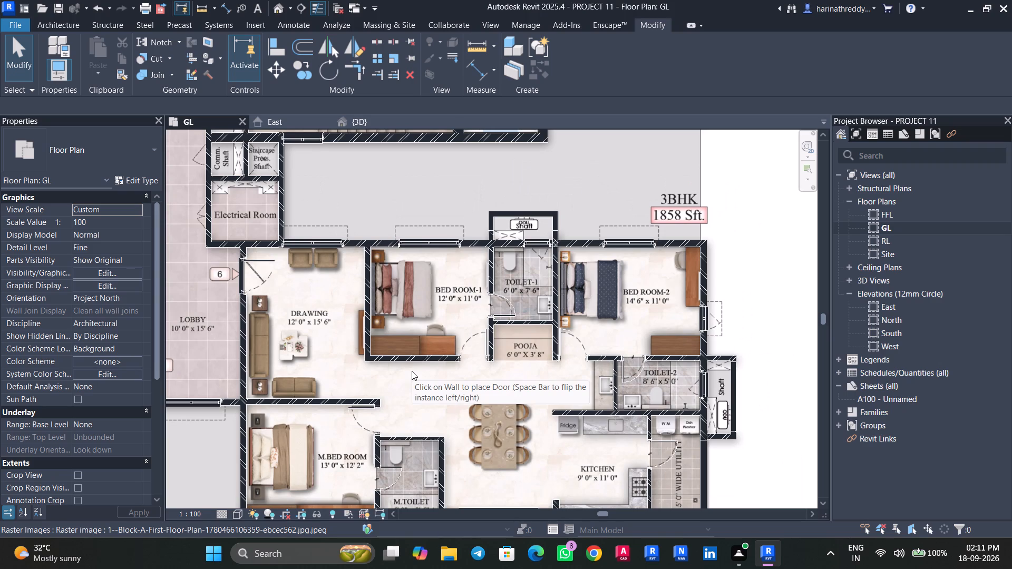
pyautogui.scroll(2, 529, 189)
pyautogui.scroll(3, 586, 201)
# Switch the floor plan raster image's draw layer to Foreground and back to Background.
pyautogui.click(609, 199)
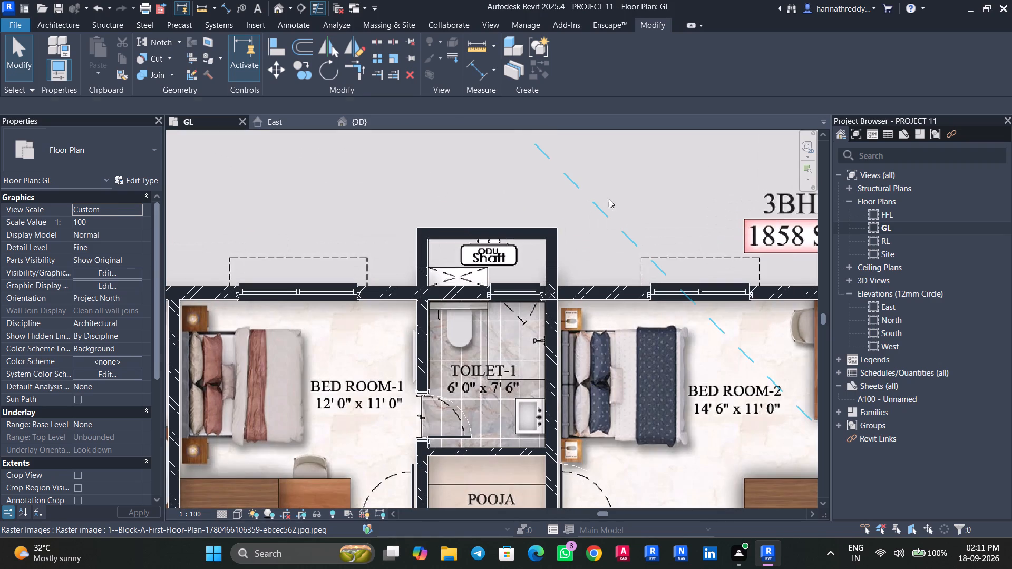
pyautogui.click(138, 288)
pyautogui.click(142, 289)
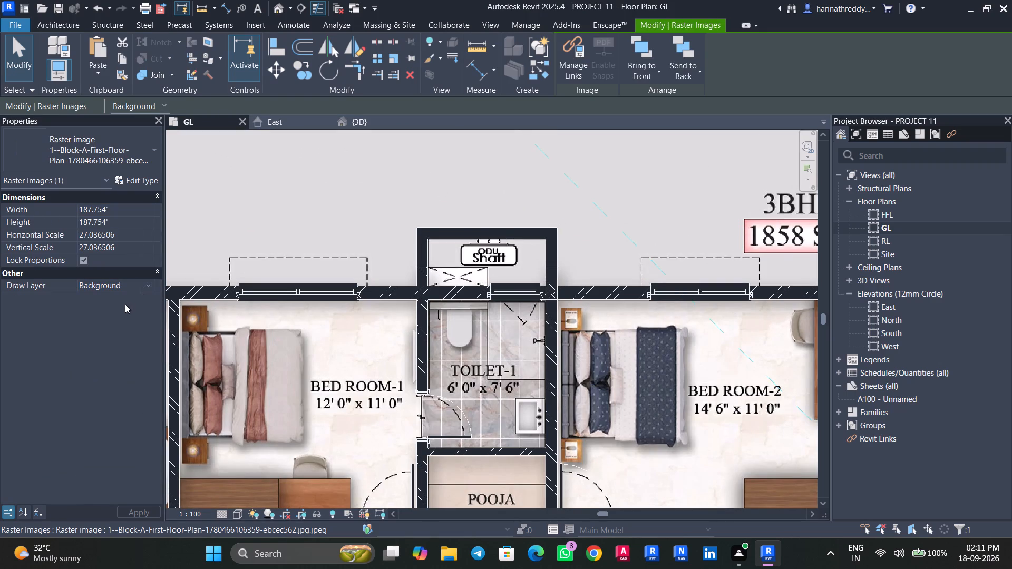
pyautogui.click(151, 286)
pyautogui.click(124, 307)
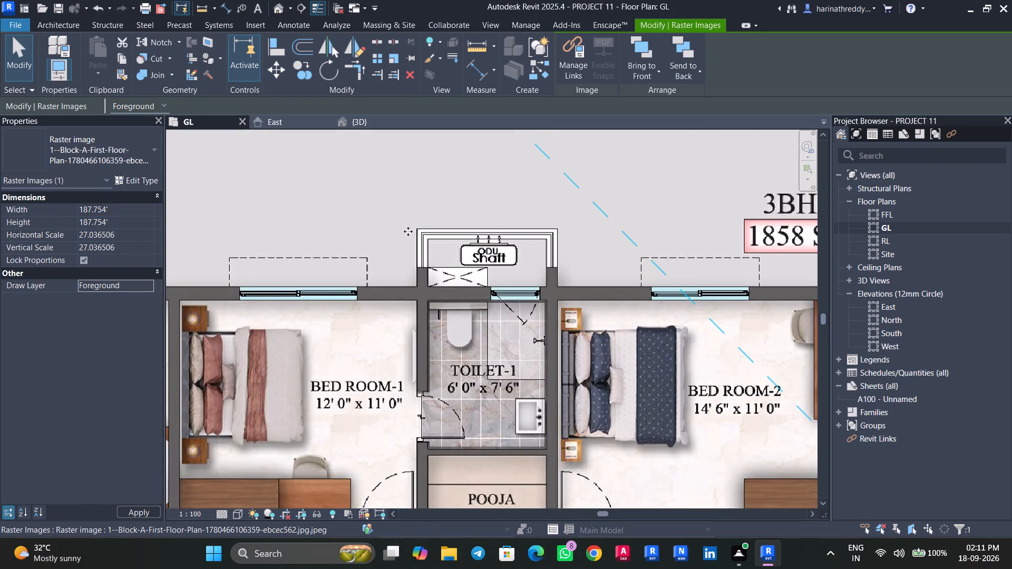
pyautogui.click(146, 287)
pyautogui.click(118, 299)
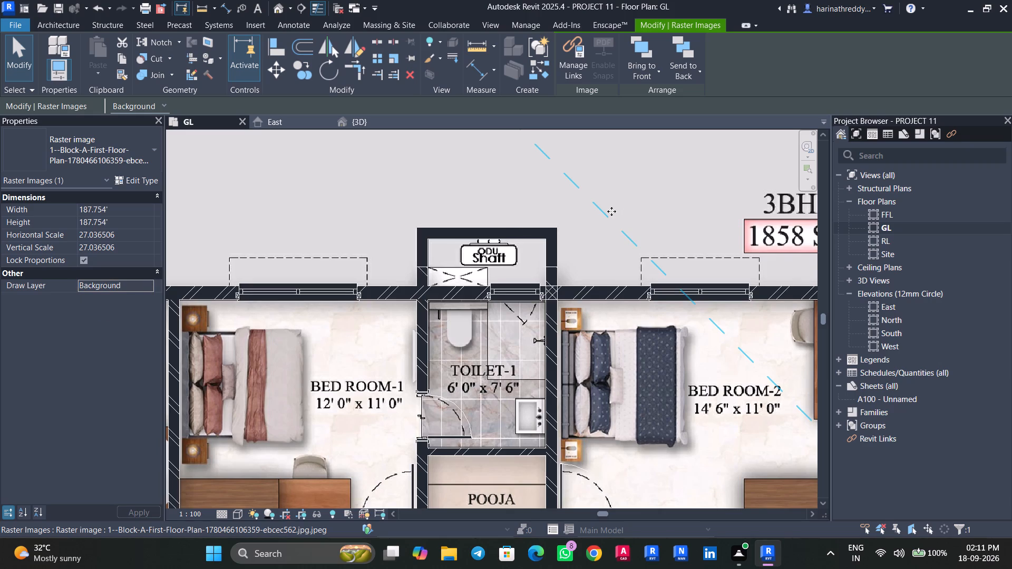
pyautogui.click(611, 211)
# Place a Doors_ExtSgl_w-Glazing_Bars_1 3.5' door at entrance 3 of the 1723 Sft. unit, swinging into the Drawing room.
pyautogui.scroll(-3, 611, 211)
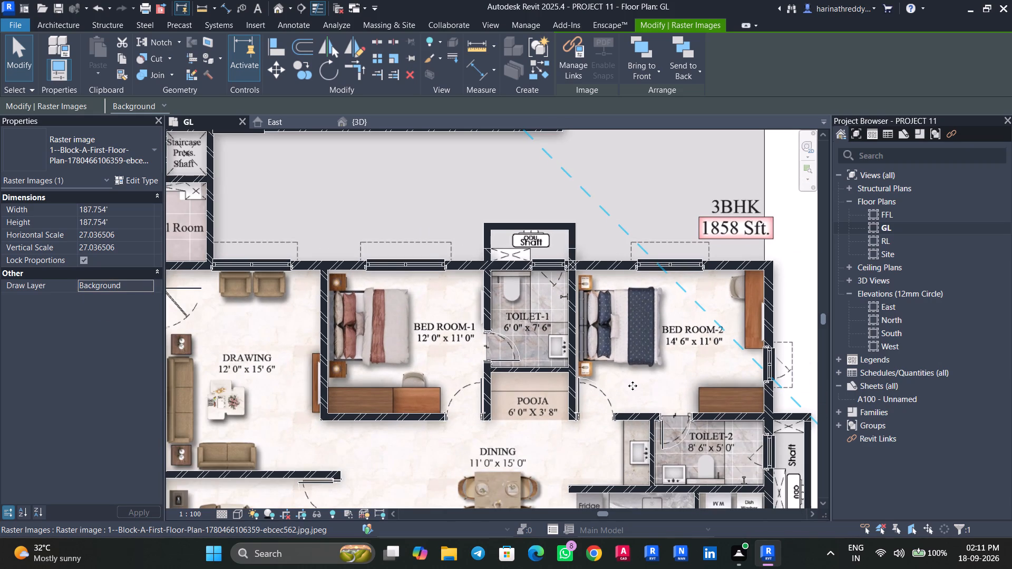
pyautogui.moveTo(644, 409); pyautogui.dragTo(639, 170, button='middle')
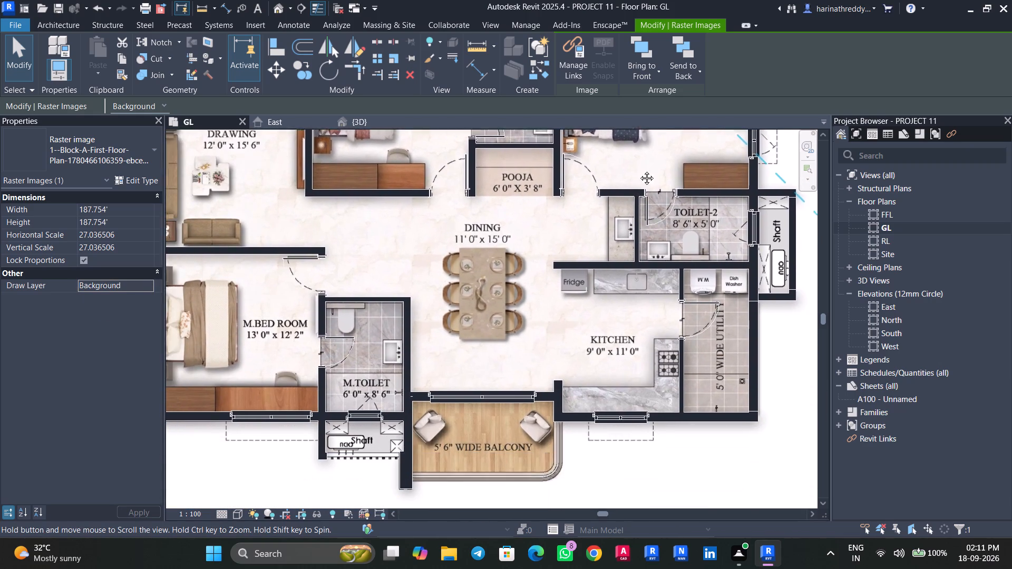
pyautogui.moveTo(639, 170); pyautogui.dragTo(694, 568, button='middle')
pyautogui.scroll(-3, 658, 365)
pyautogui.moveTo(676, 349); pyautogui.dragTo(502, 502, button='middle')
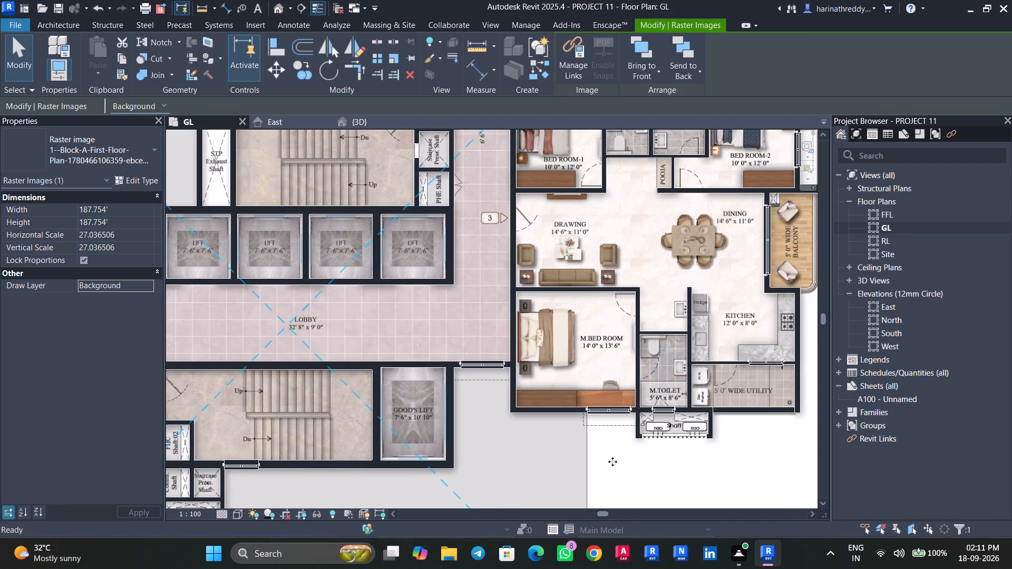
pyautogui.scroll(3, 560, 254)
pyautogui.moveTo(559, 255); pyautogui.dragTo(563, 356, button='middle')
pyautogui.press('d')
pyautogui.press('r')
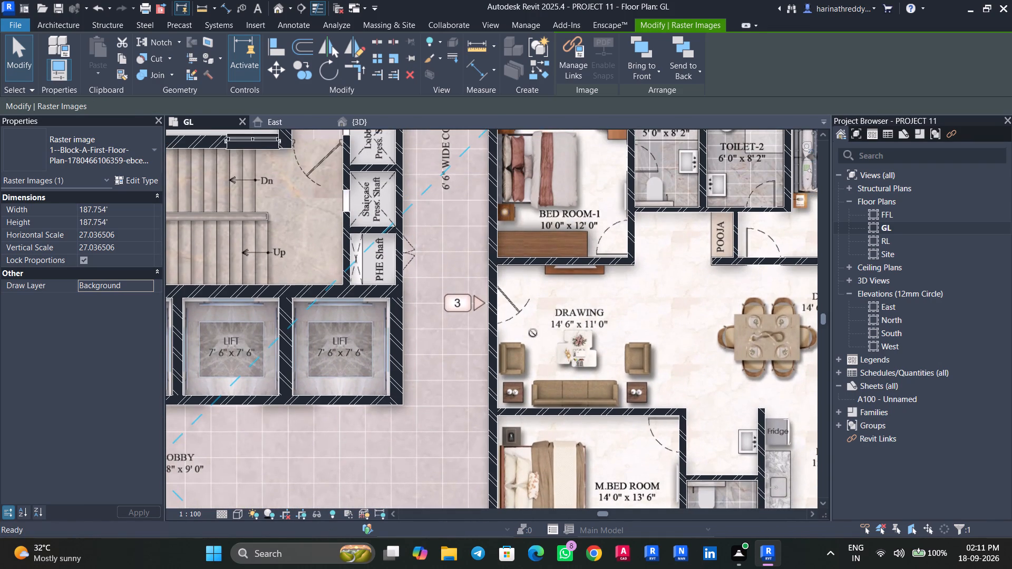
pyautogui.click(123, 156)
pyautogui.scroll(3, 42, 274)
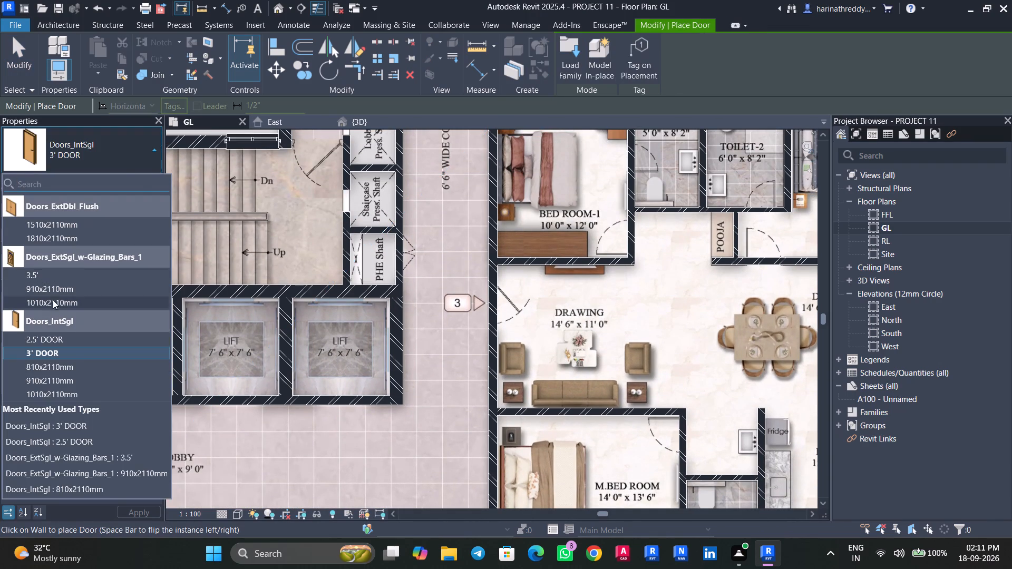
pyautogui.click(53, 277)
pyautogui.scroll(6, 491, 306)
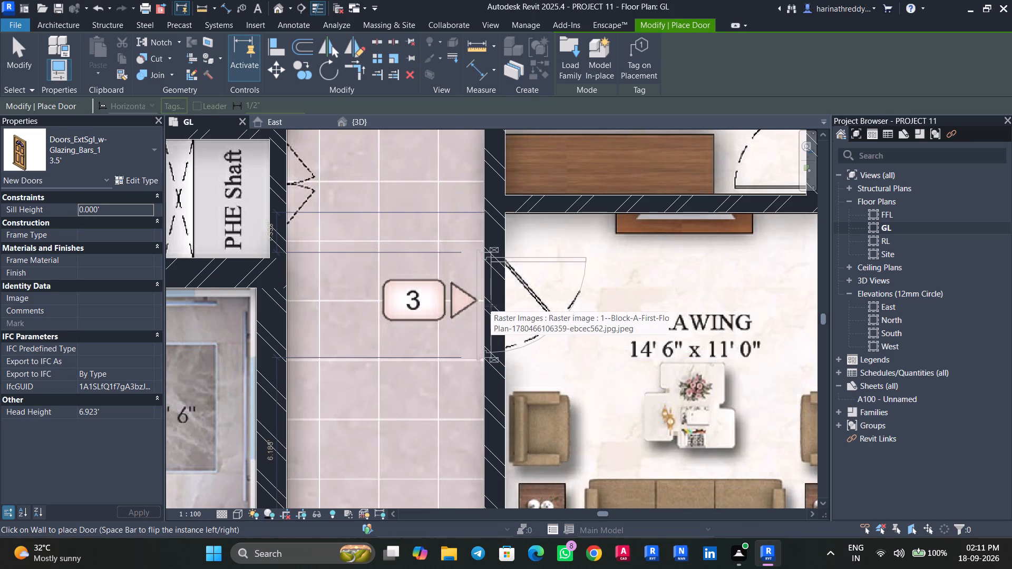
pyautogui.click(491, 306)
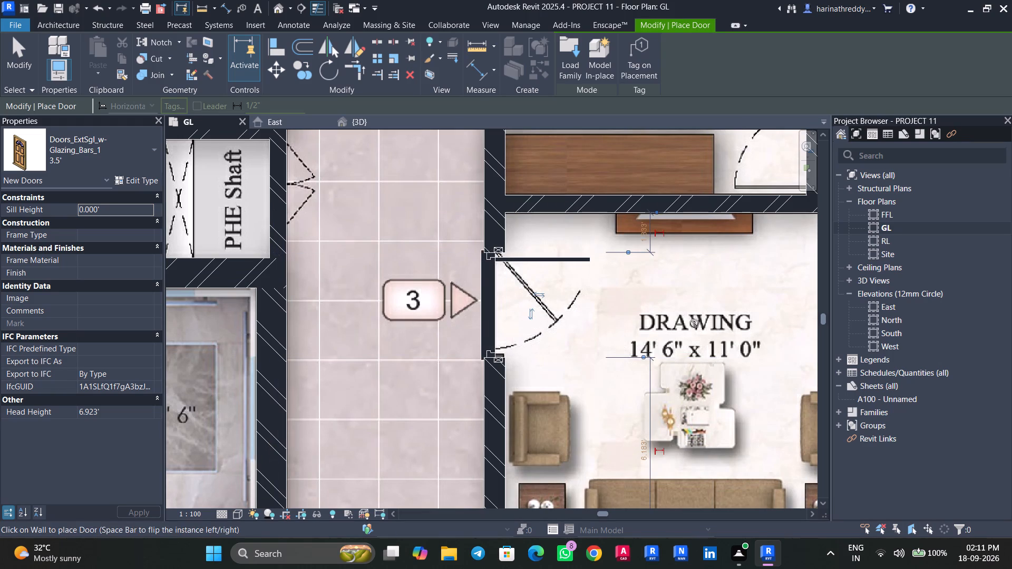
# Place a Doors_IntSgl 3' DOOR at the Bed Room-1 entrance of the 1723 Sft. unit, swinging into the bedroom as on the plan image.
pyautogui.moveTo(694, 323); pyautogui.dragTo(518, 311, button='middle')
pyautogui.scroll(-7, 518, 311)
pyautogui.moveTo(602, 274); pyautogui.dragTo(520, 350, button='middle')
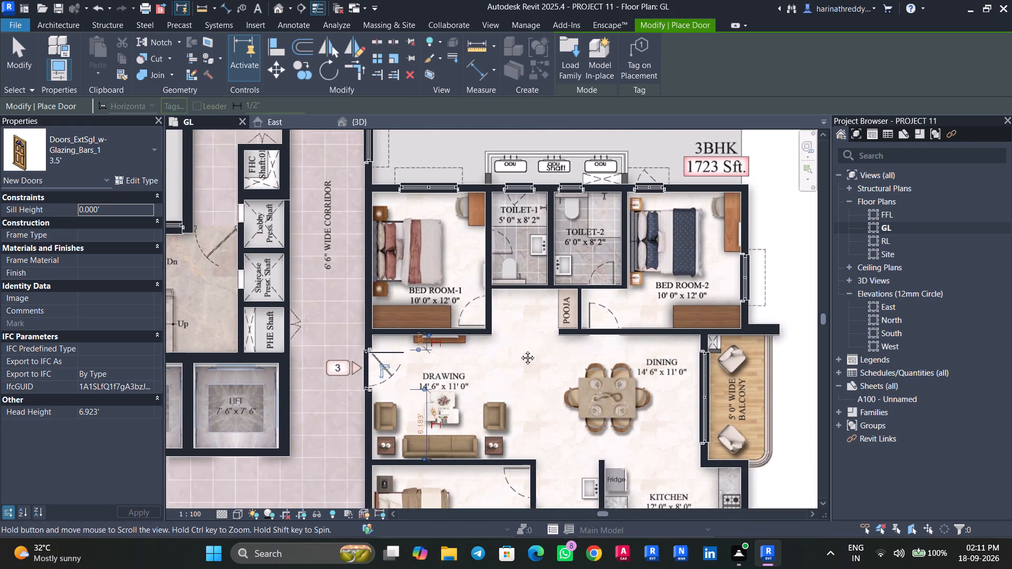
pyautogui.moveTo(520, 350); pyautogui.dragTo(519, 351, button='middle')
pyautogui.click(124, 152)
pyautogui.scroll(3, 19, 317)
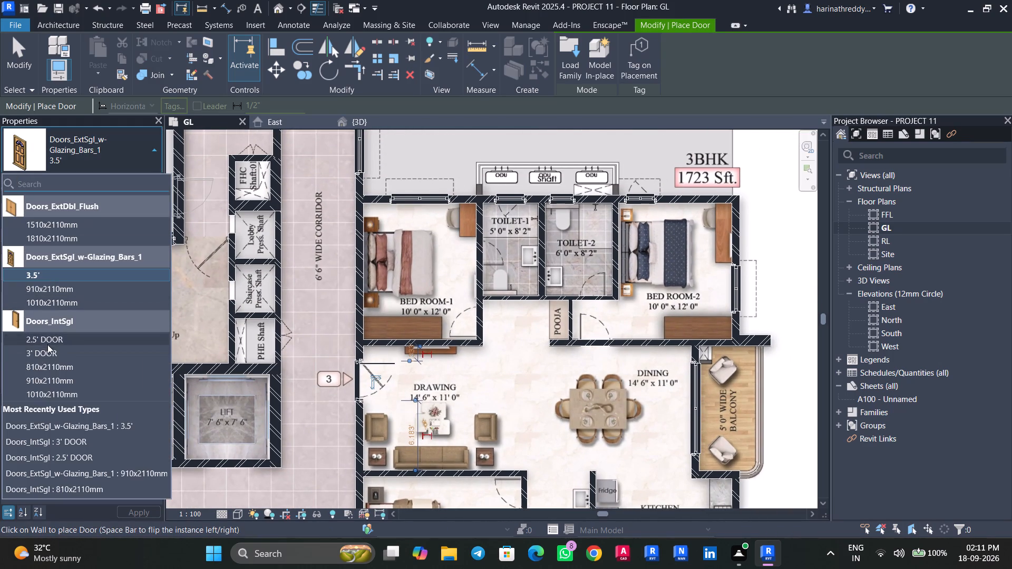
pyautogui.click(50, 354)
pyautogui.scroll(9, 472, 337)
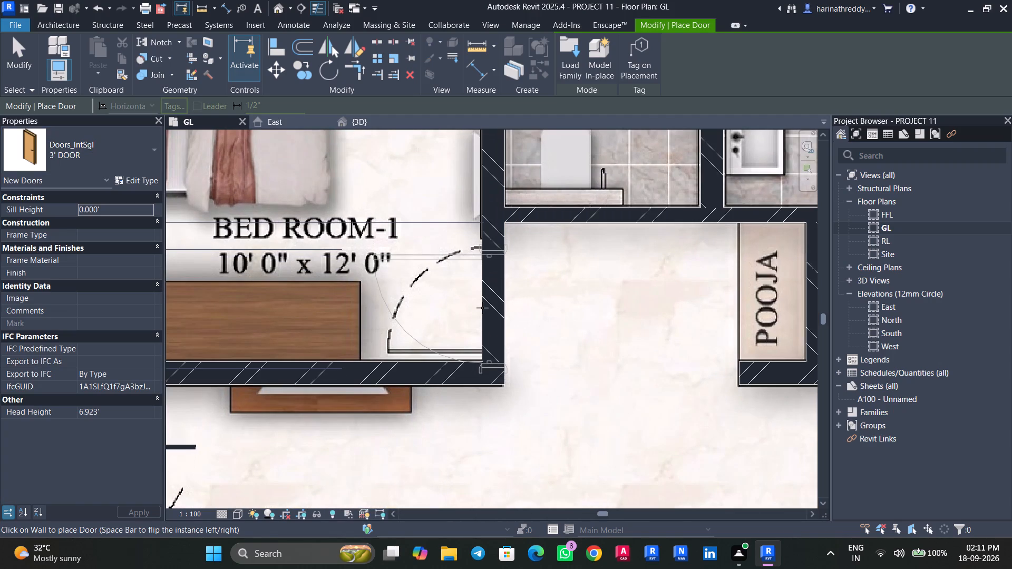
pyautogui.press('space')
pyautogui.click(484, 299)
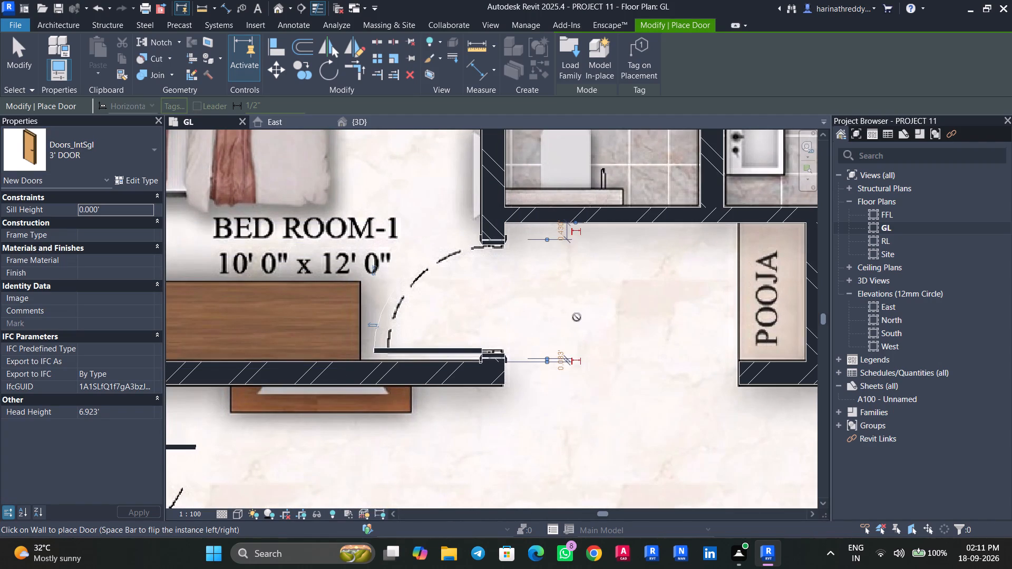
# Place a 3' DOOR in the wall between Dining and Bed Room-2, beside the Pooja, swinging into the bedroom.
pyautogui.moveTo(577, 317); pyautogui.dragTo(426, 388, button='middle')
pyautogui.scroll(-4, 426, 385)
pyautogui.scroll(4, 615, 409)
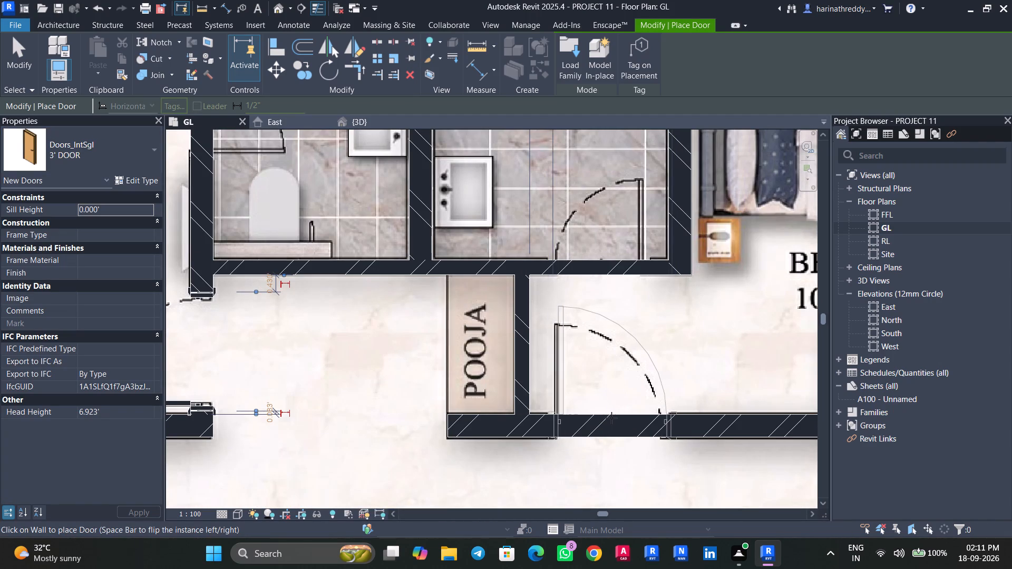
pyautogui.click(609, 418)
# Place a 3' DOOR at the M.Bed Room entrance beside the Drawing room wall, swinging into the bedroom as on the plan image.
pyautogui.scroll(-6, 609, 418)
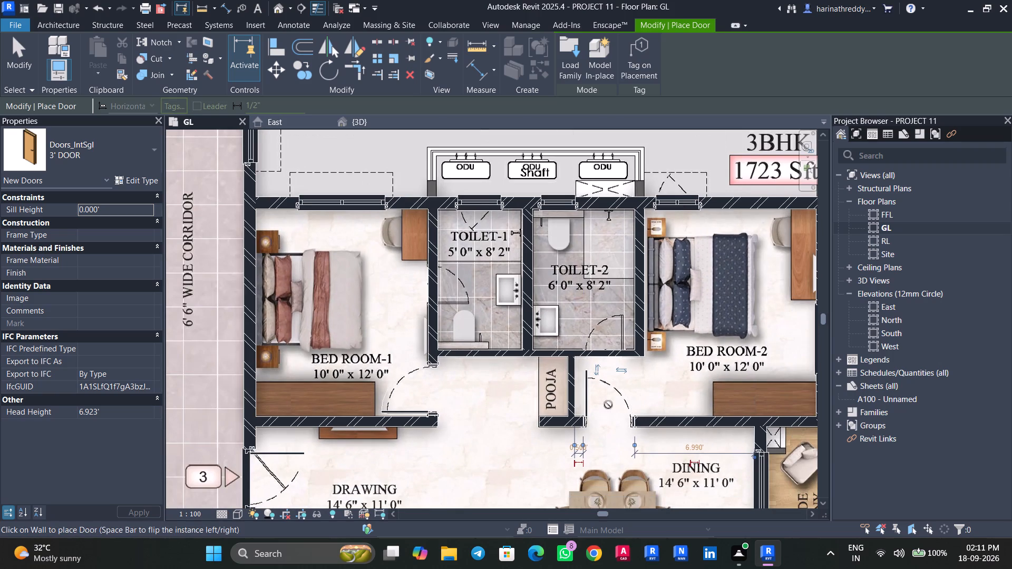
pyautogui.moveTo(683, 382); pyautogui.dragTo(610, 88, button='middle')
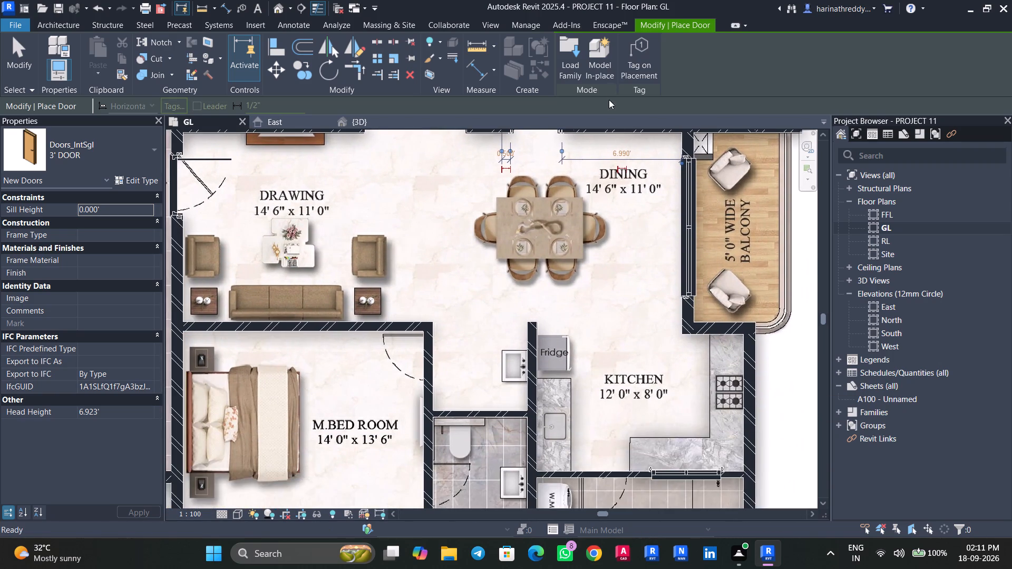
pyautogui.scroll(3, 422, 363)
pyautogui.press('space')
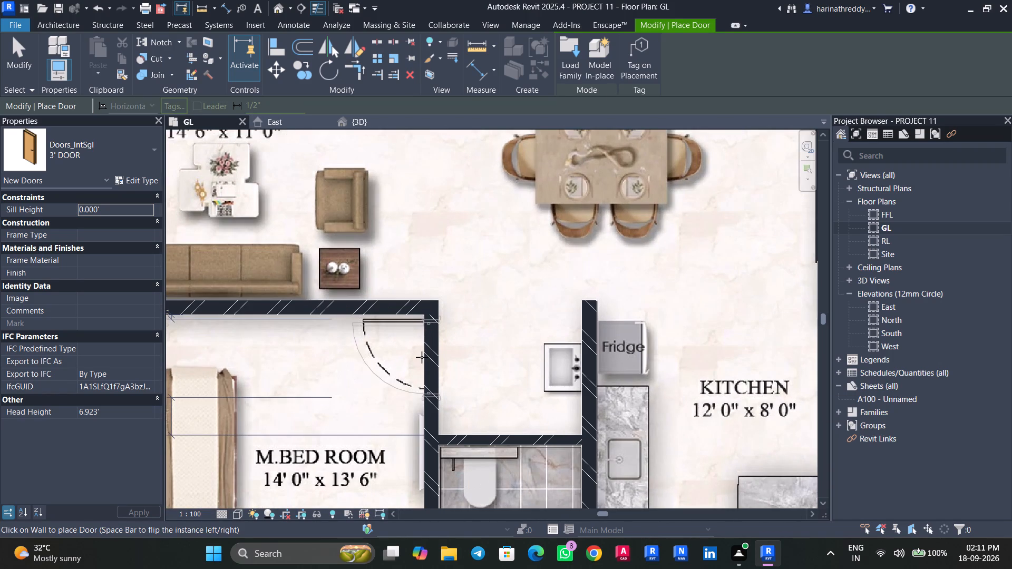
pyautogui.click(422, 357)
# Place a 3' DOOR in the wall between the Kitchen and the 5' 0" wide utility, swinging into the utility.
pyautogui.scroll(-4, 426, 367)
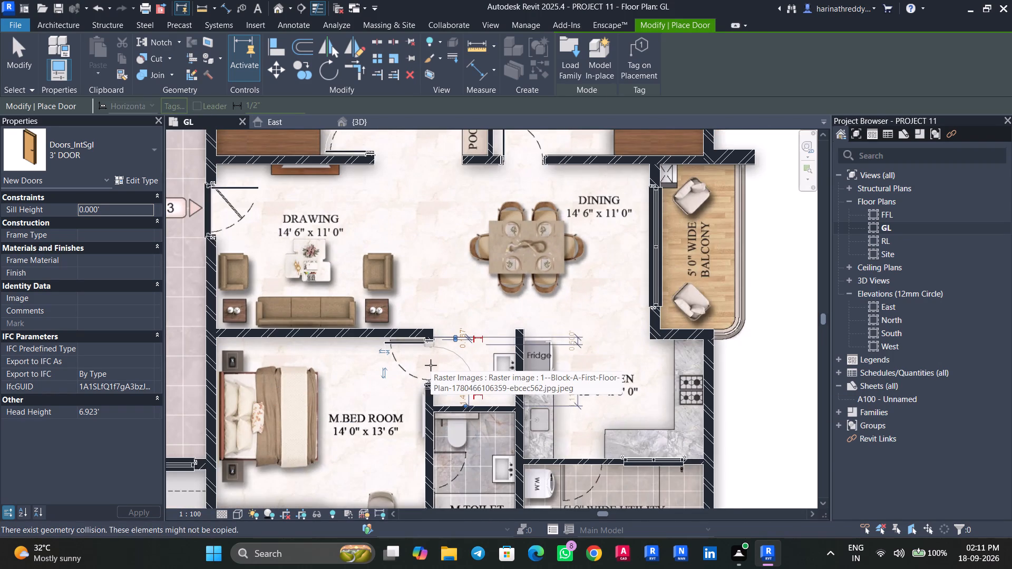
pyautogui.moveTo(454, 360); pyautogui.dragTo(460, 244, button='middle')
pyautogui.scroll(4, 576, 350)
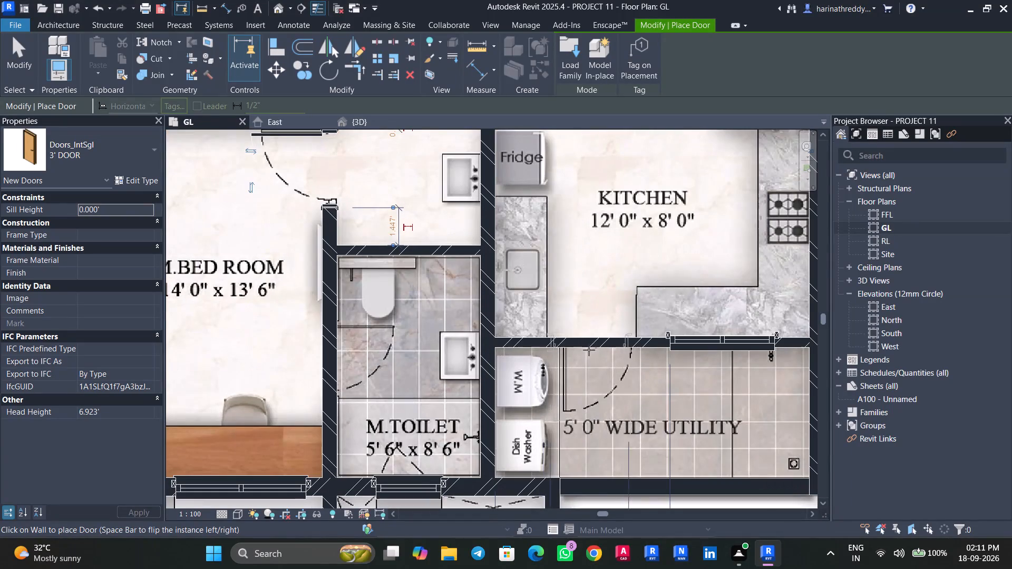
pyautogui.click(595, 352)
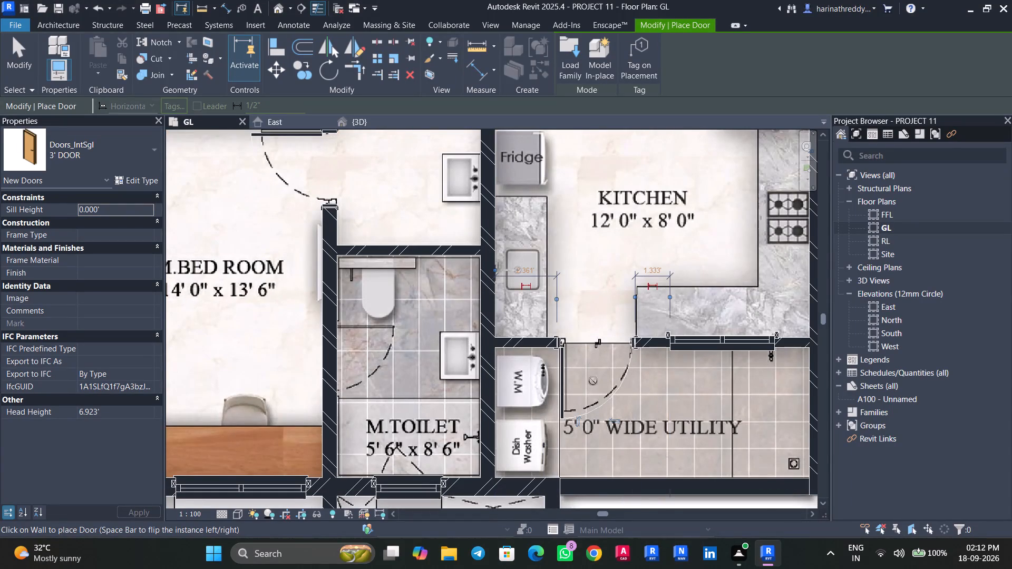
# Place a Doors_IntSgl 2.5' DOOR in the wall between M.Bed Room and M.Toilet, swinging into the toilet as on the plan image.
pyautogui.moveTo(592, 264); pyautogui.dragTo(601, 372, button='middle')
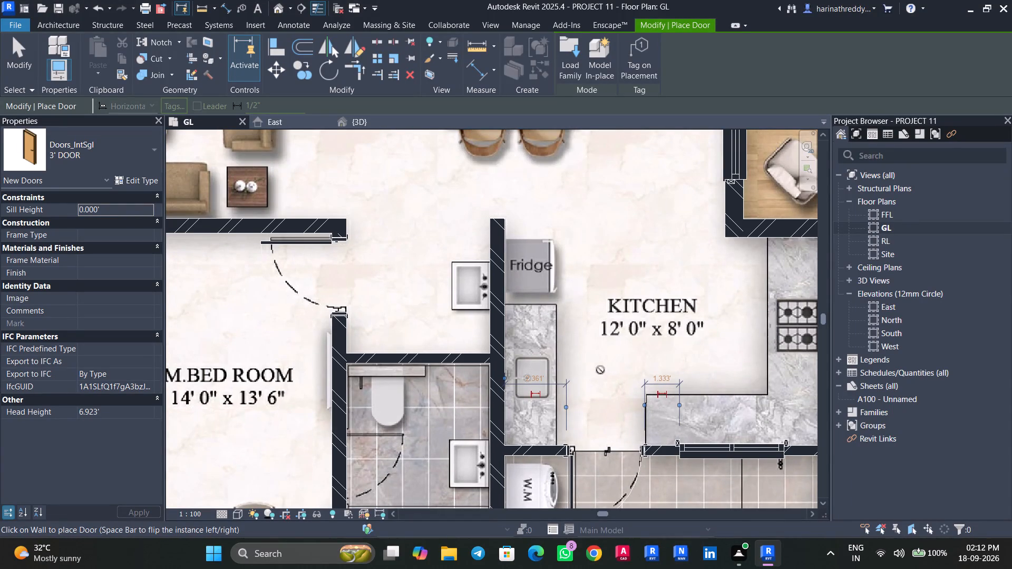
pyautogui.scroll(-4, 598, 356)
pyautogui.moveTo(602, 336); pyautogui.dragTo(615, 450, button='middle')
pyautogui.moveTo(589, 438); pyautogui.dragTo(591, 505, button='middle')
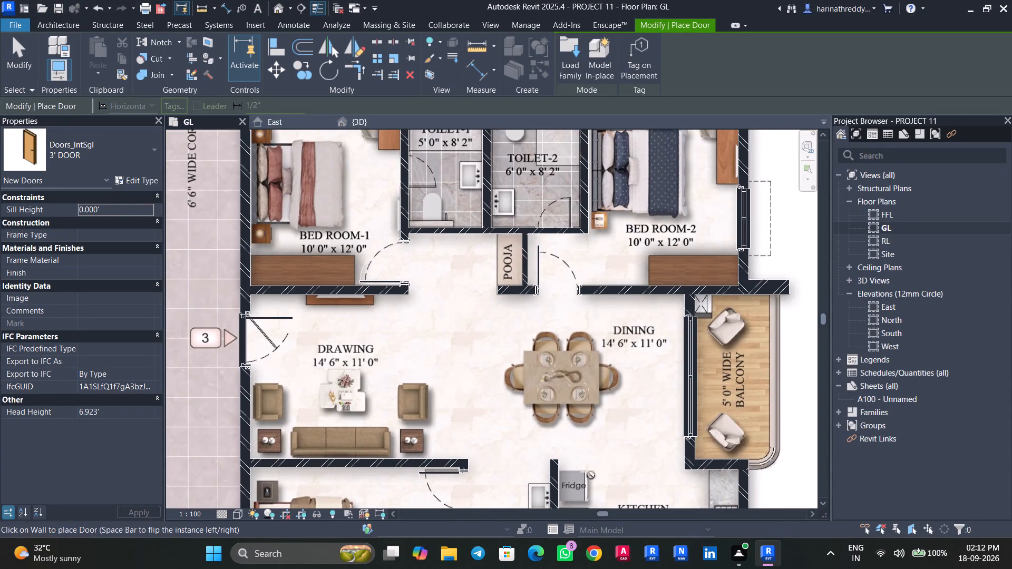
pyautogui.moveTo(595, 412); pyautogui.dragTo(598, 485, button='middle')
pyautogui.scroll(-2, 571, 475)
pyautogui.moveTo(571, 475); pyautogui.dragTo(567, 243, button='middle')
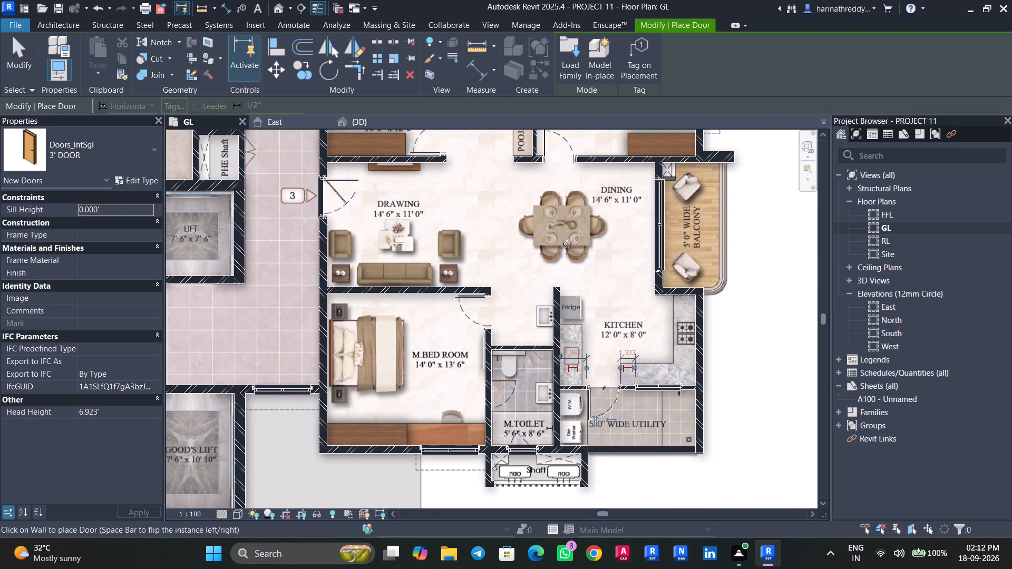
pyautogui.click(85, 142)
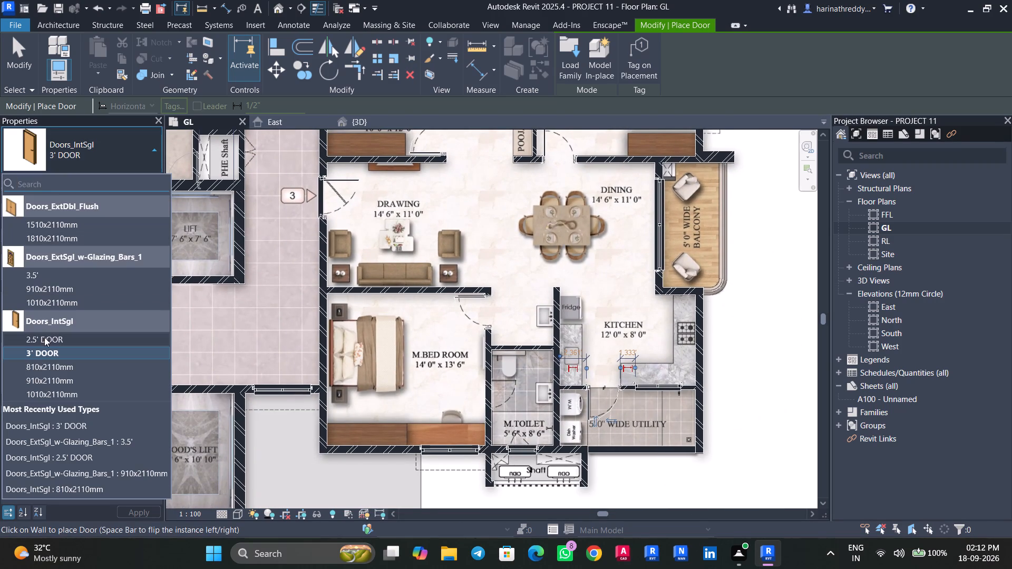
pyautogui.click(44, 341)
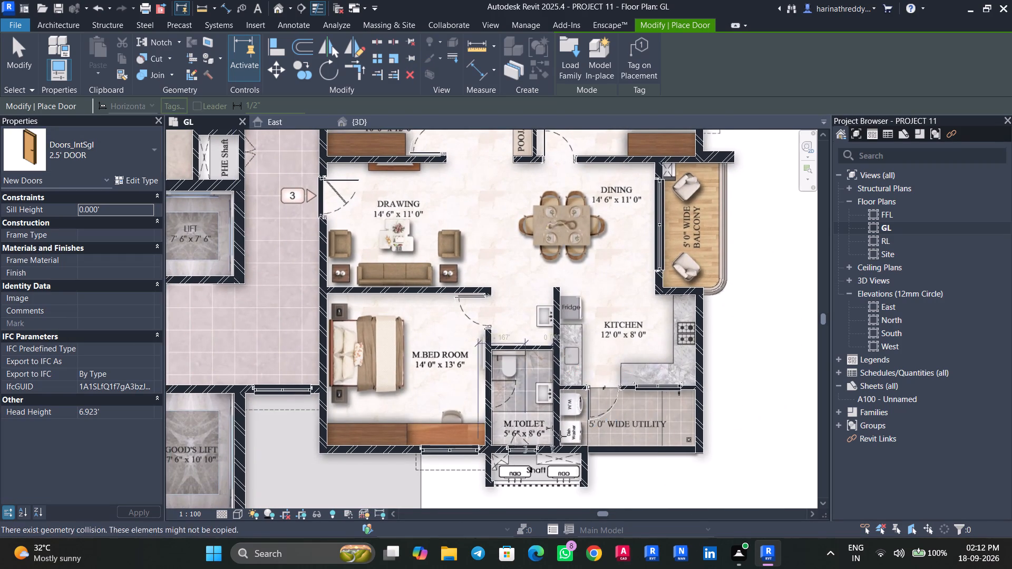
pyautogui.scroll(10, 558, 418)
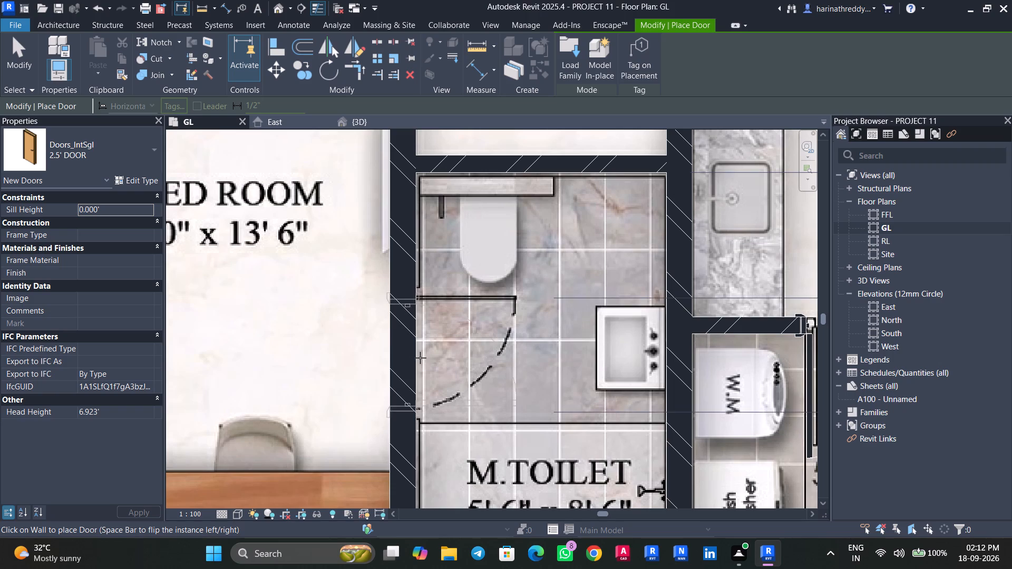
pyautogui.press('space')
pyautogui.click(419, 355)
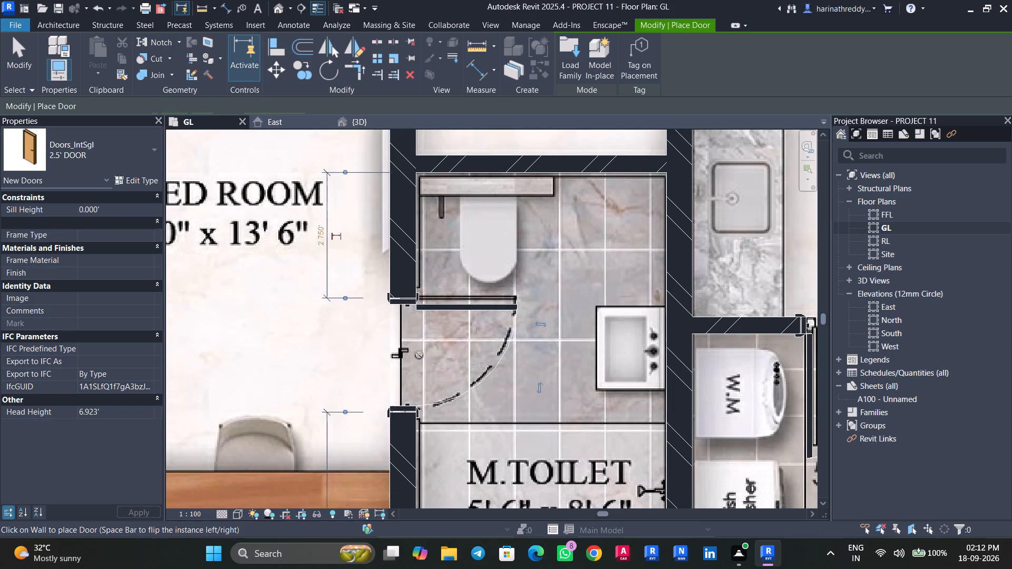
# End door placement and nudge the M.Toilet door two increments up the plan onto the door drawn on the image.
pyautogui.press('Escape')
pyautogui.press('Escape')
pyautogui.click(474, 310)
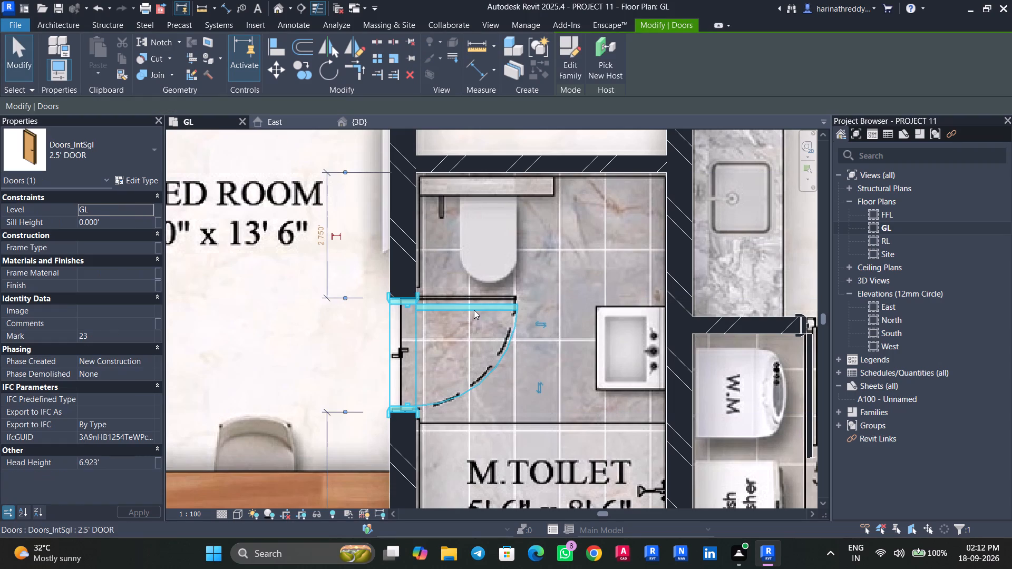
pyautogui.press('Up')
pyautogui.press('Up')
pyautogui.press('Escape')
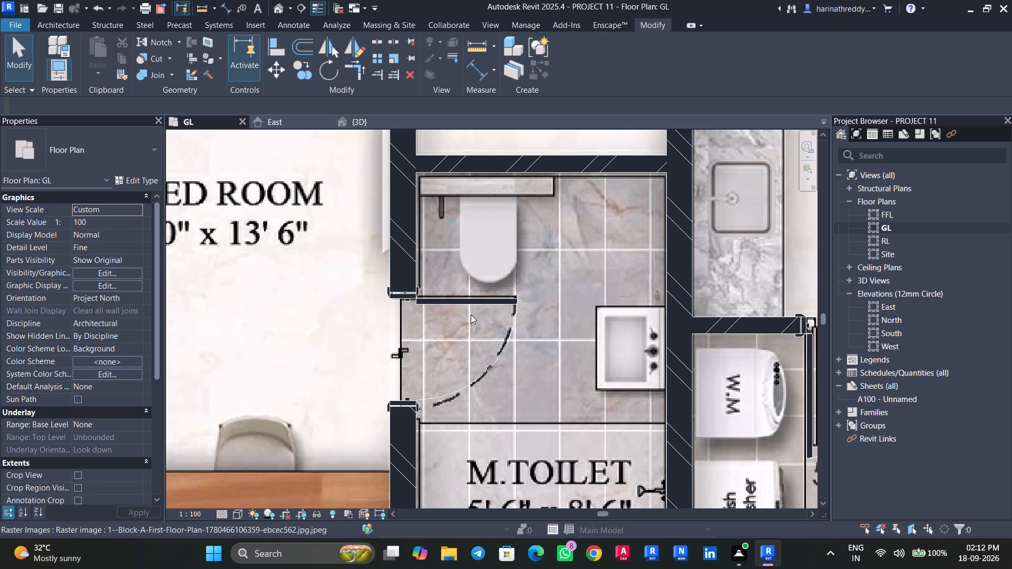
# Place a Doors_IntSgl 2.5' DOOR in the lower wall of the 1723 Sft. unit's Toilet-2, swinging into the toilet over the image's door.
pyautogui.write('DR')
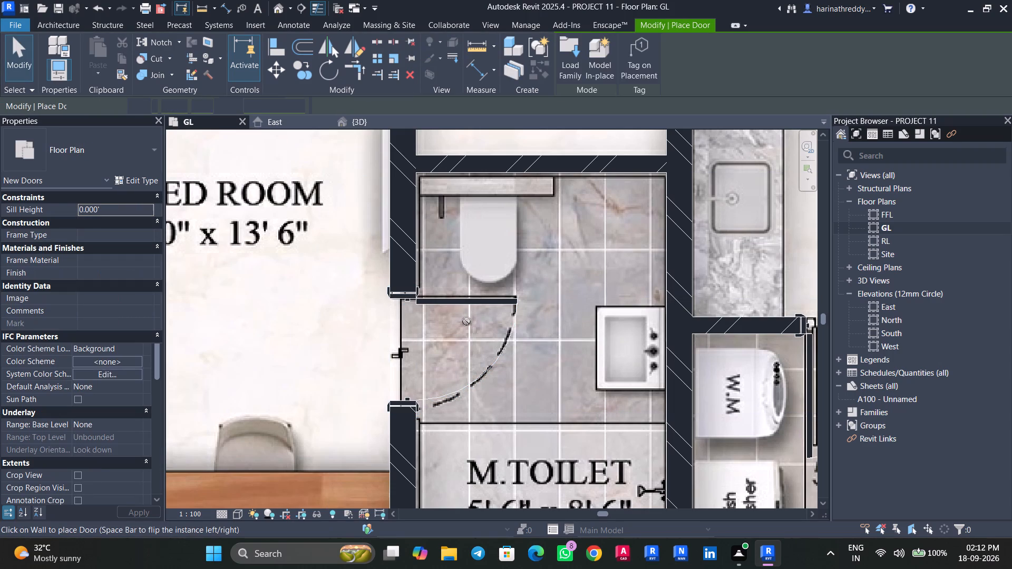
pyautogui.scroll(-7, 592, 370)
pyautogui.moveTo(712, 296); pyautogui.dragTo(677, 507, button='middle')
pyautogui.moveTo(580, 309); pyautogui.dragTo(580, 501, button='middle')
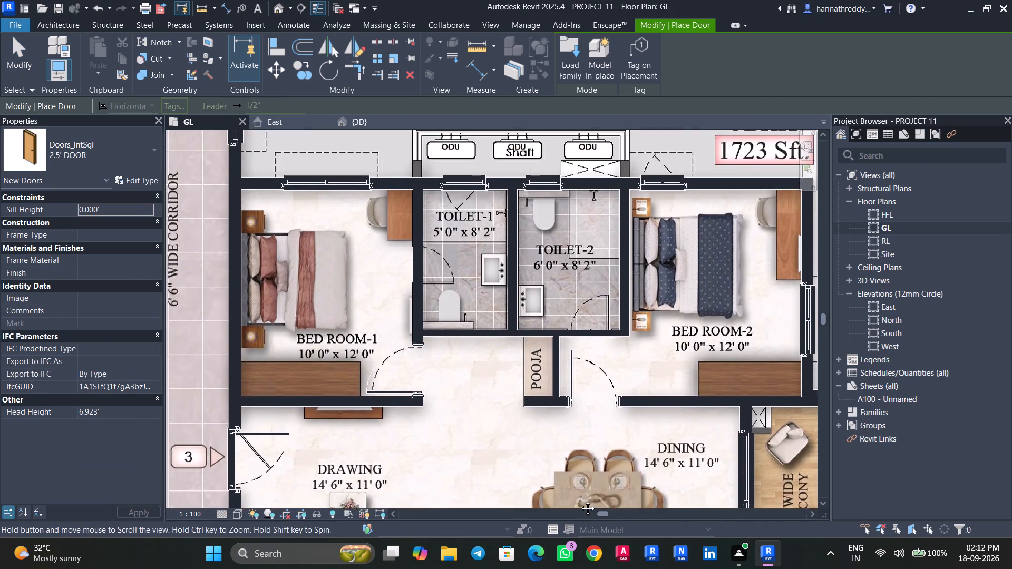
pyautogui.moveTo(580, 501); pyautogui.dragTo(579, 502, button='middle')
pyautogui.scroll(2, 614, 299)
pyautogui.scroll(-1, 615, 299)
pyautogui.scroll(7, 615, 299)
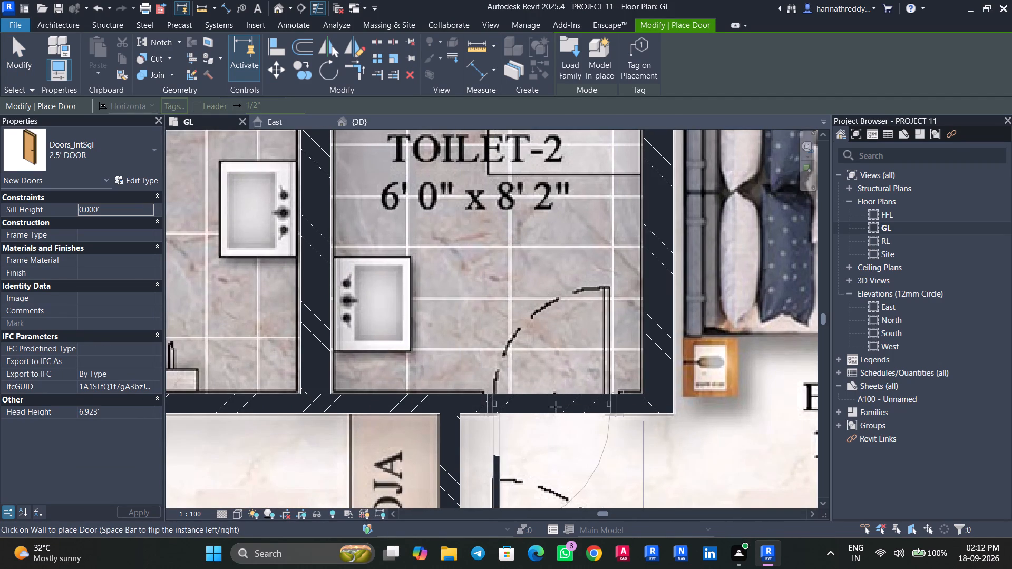
pyautogui.click(549, 395)
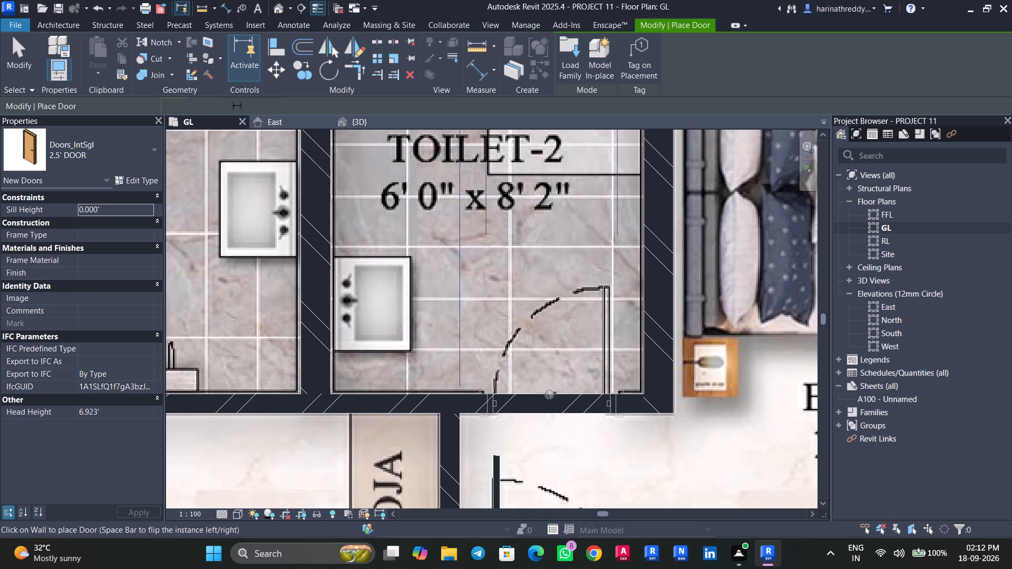
# Place a 2.5' DOOR in the wall between Bed Room-1 and Toilet-1, swinging into the toilet, and end door placement.
pyautogui.scroll(-4, 549, 395)
pyautogui.moveTo(549, 394); pyautogui.dragTo(748, 490, button='middle')
pyautogui.scroll(4, 445, 380)
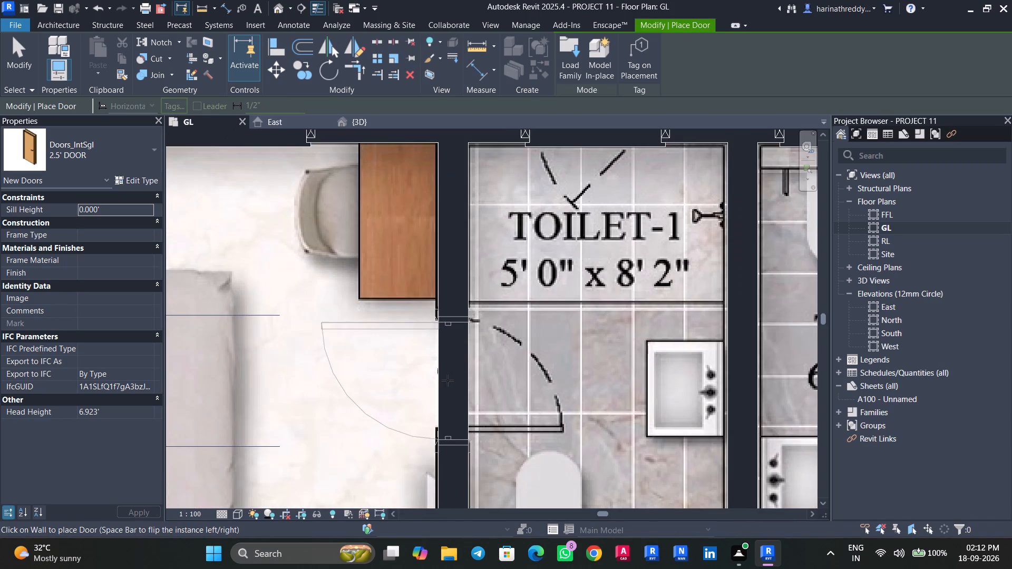
pyautogui.click(473, 368)
pyautogui.scroll(-7, 475, 368)
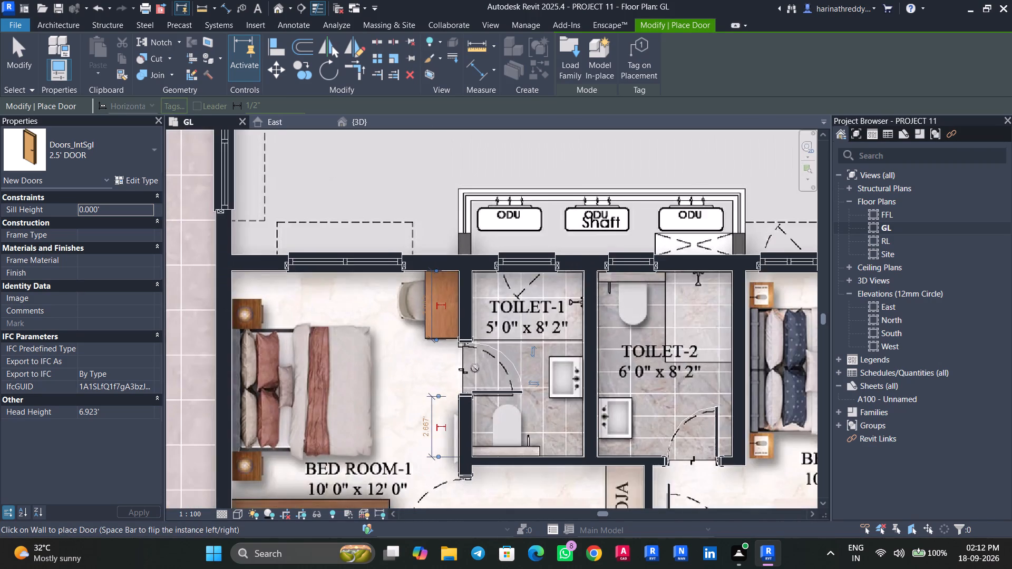
pyautogui.scroll(-3, 475, 368)
pyautogui.moveTo(475, 368); pyautogui.dragTo(450, 312, button='middle')
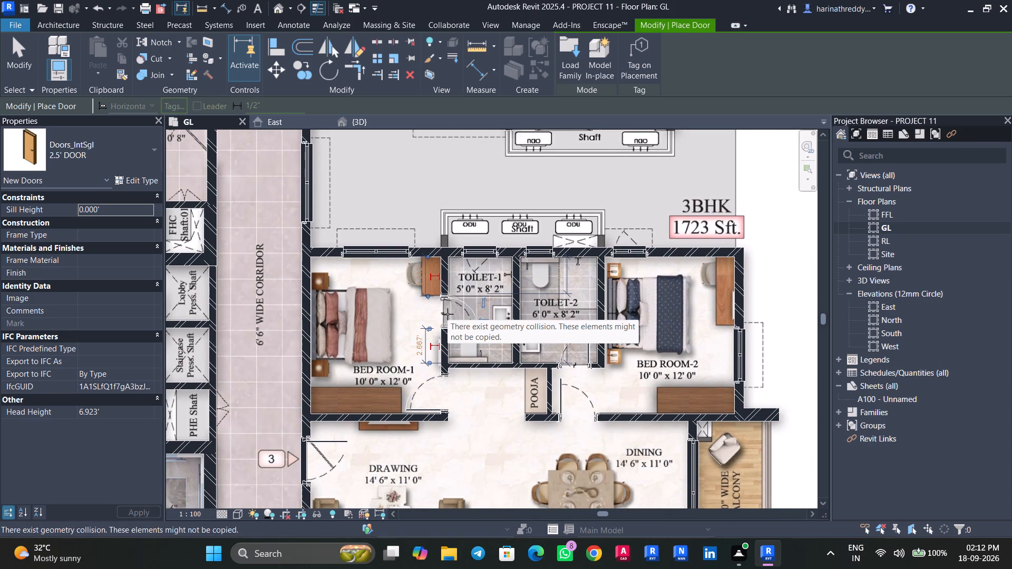
pyautogui.press('Escape')
pyautogui.press('Escape')
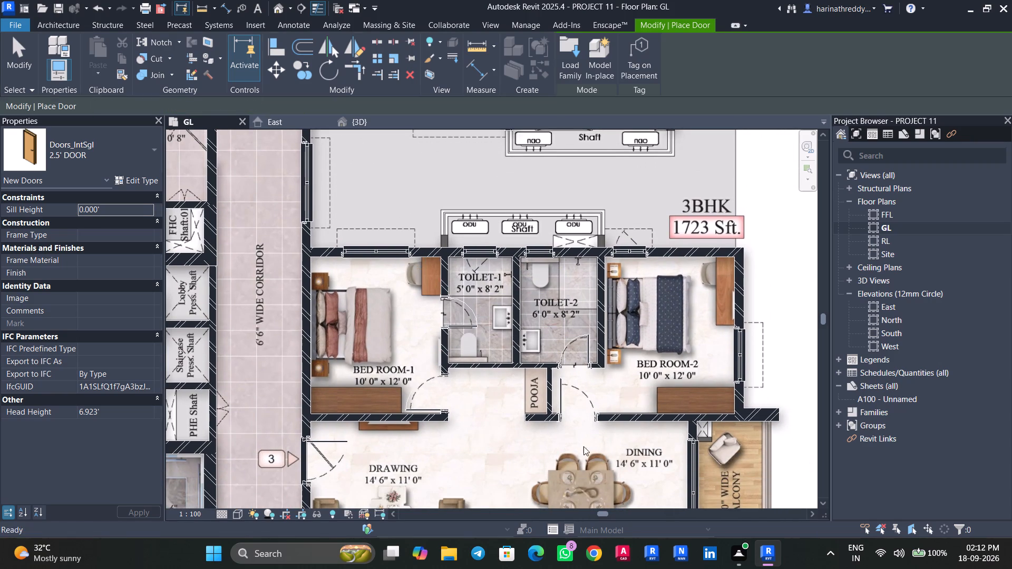
# Place a Doors_ExtSgl_w-Glazing_Bars_1 3.5' door at entrance 2 of the 2001 Sft. unit, between the Lobby and Drawing room.
pyautogui.moveTo(553, 438); pyautogui.dragTo(588, 154, button='middle')
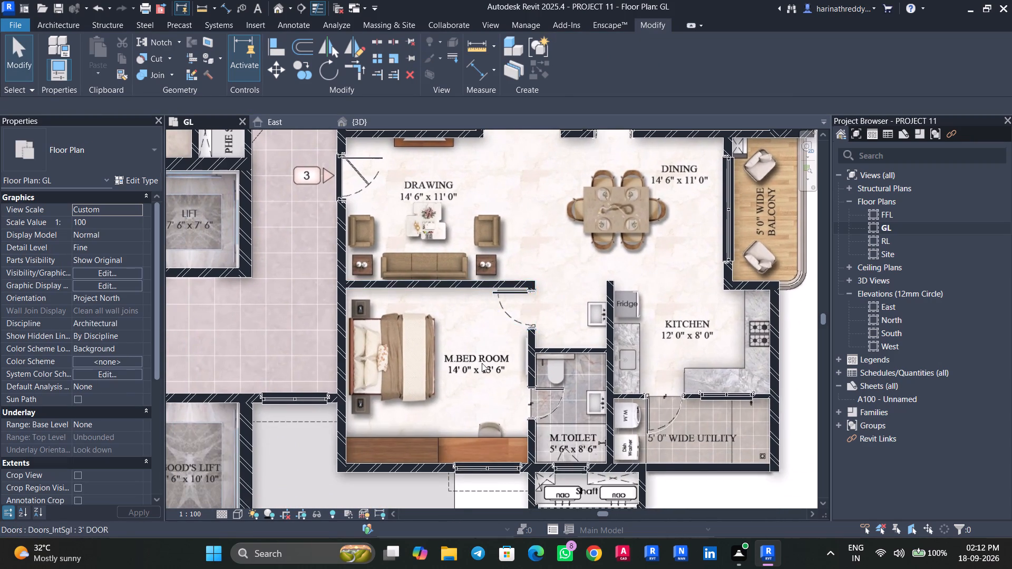
pyautogui.scroll(-4, 482, 363)
pyautogui.moveTo(534, 270); pyautogui.dragTo(561, 435, button='middle')
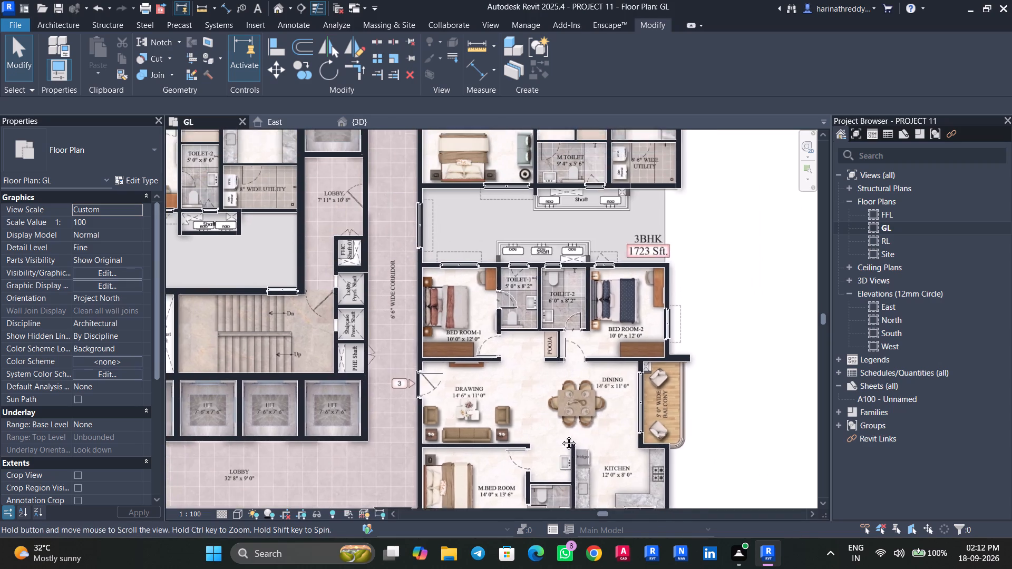
pyautogui.moveTo(561, 435); pyautogui.dragTo(569, 459, button='middle')
pyautogui.scroll(4, 596, 269)
pyautogui.moveTo(596, 269); pyautogui.dragTo(592, 405, button='middle')
pyautogui.moveTo(570, 323); pyautogui.dragTo(589, 430, button='middle')
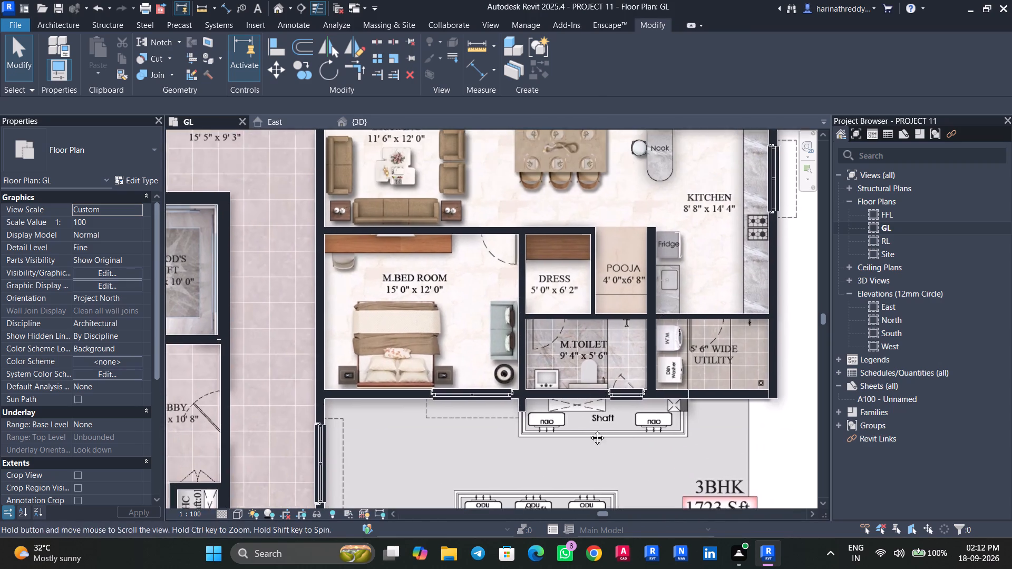
pyautogui.moveTo(589, 430); pyautogui.dragTo(598, 459, button='middle')
pyautogui.scroll(-2, 624, 305)
pyautogui.moveTo(619, 298); pyautogui.dragTo(626, 393, button='middle')
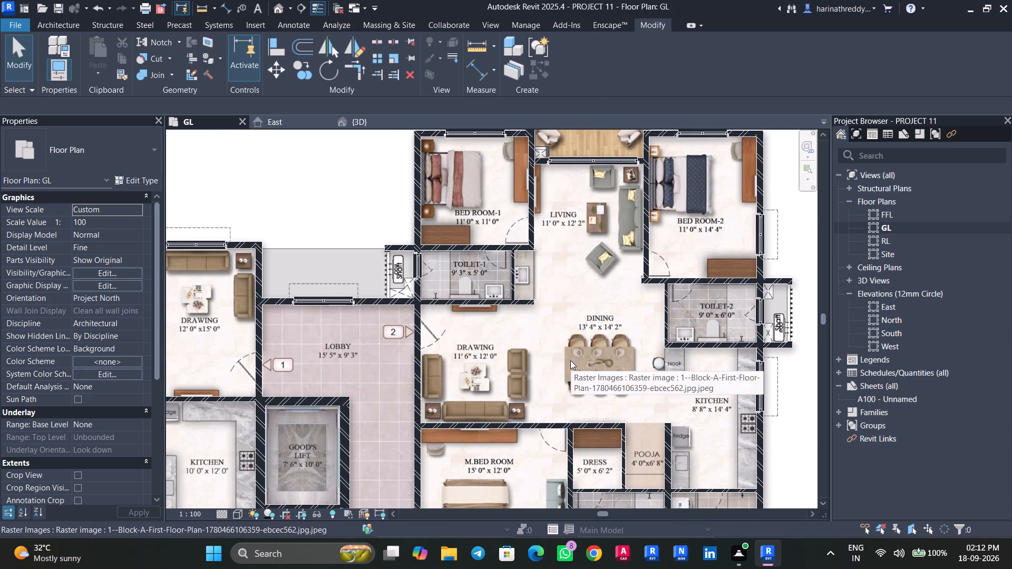
pyautogui.press('d')
pyautogui.press('r')
pyautogui.scroll(-4, 554, 350)
pyautogui.scroll(3, 547, 349)
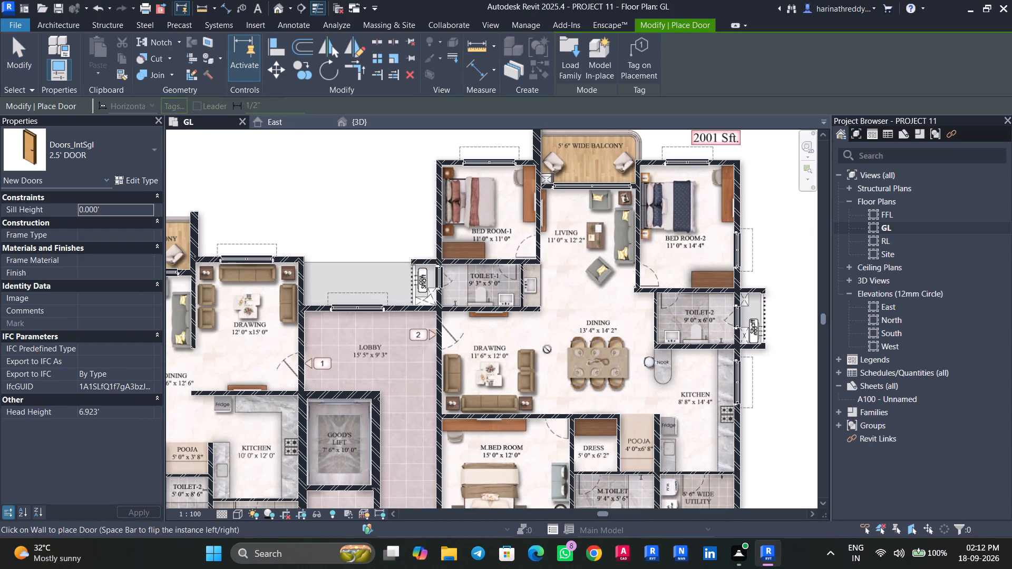
pyautogui.scroll(3, 466, 351)
pyautogui.click(117, 166)
pyautogui.scroll(5, 33, 245)
pyautogui.click(46, 279)
pyautogui.scroll(2, 424, 360)
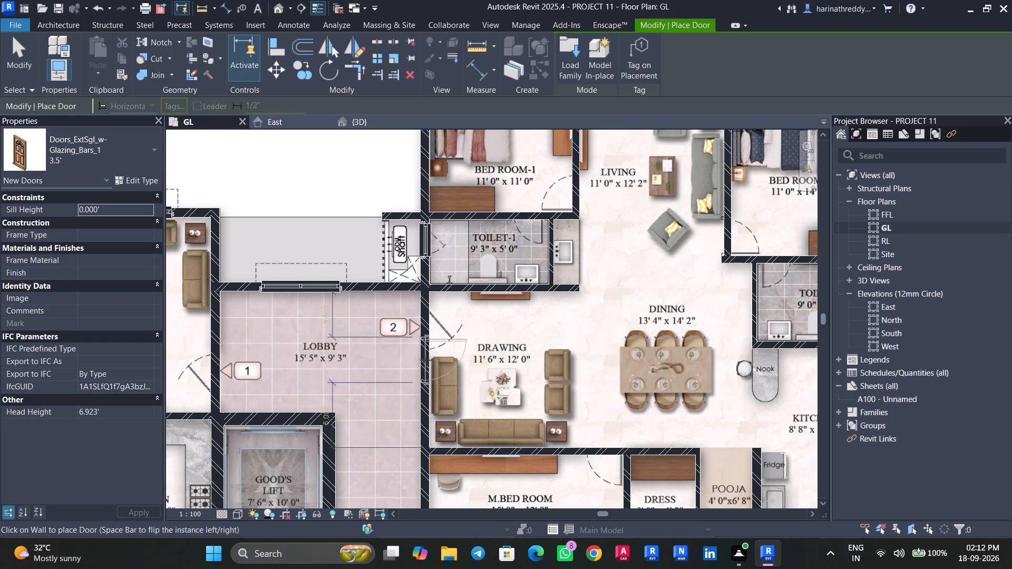
pyautogui.scroll(5, 426, 360)
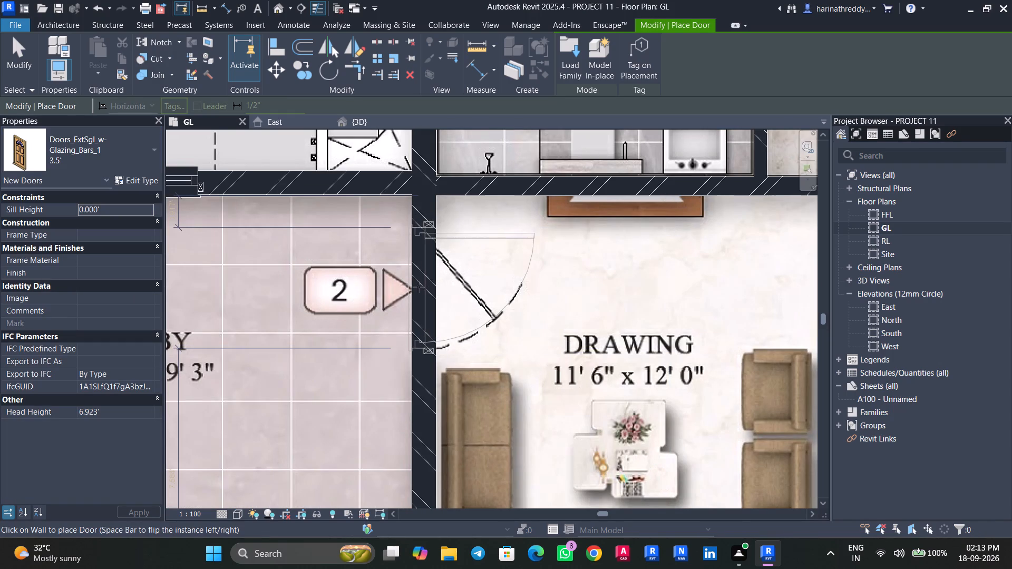
pyautogui.click(419, 287)
# Place a Doors_IntSgl 3' DOOR between Drawing and M.Bed Room, hinged beside the Dress wall and swinging into the bedroom.
pyautogui.scroll(-6, 373, 335)
pyautogui.moveTo(373, 335); pyautogui.dragTo(344, 313, button='middle')
pyautogui.moveTo(541, 362); pyautogui.dragTo(482, 283, button='middle')
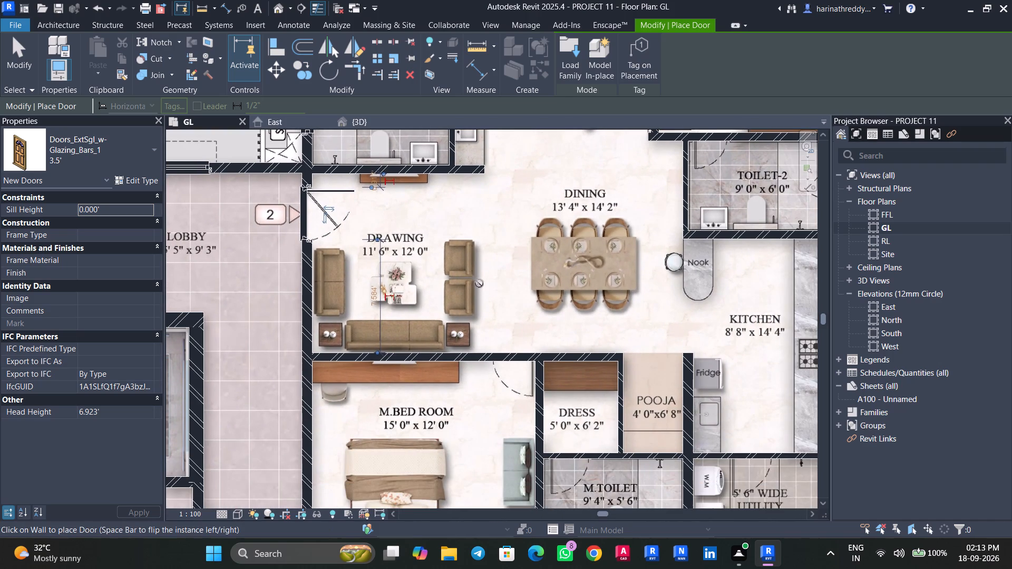
pyautogui.press('Escape')
pyautogui.write('DR')
pyautogui.click(108, 157)
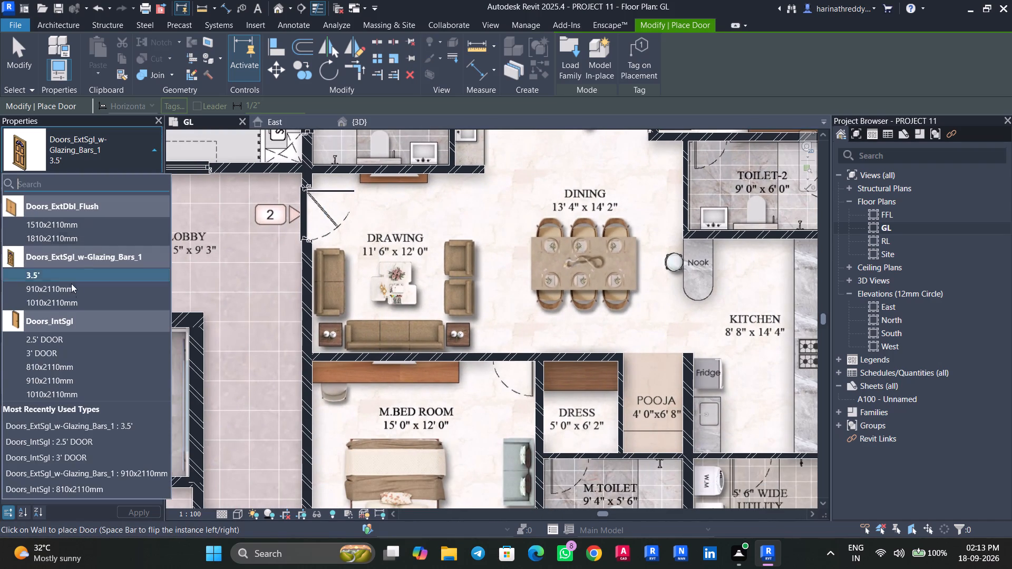
pyautogui.click(66, 354)
pyautogui.scroll(8, 576, 358)
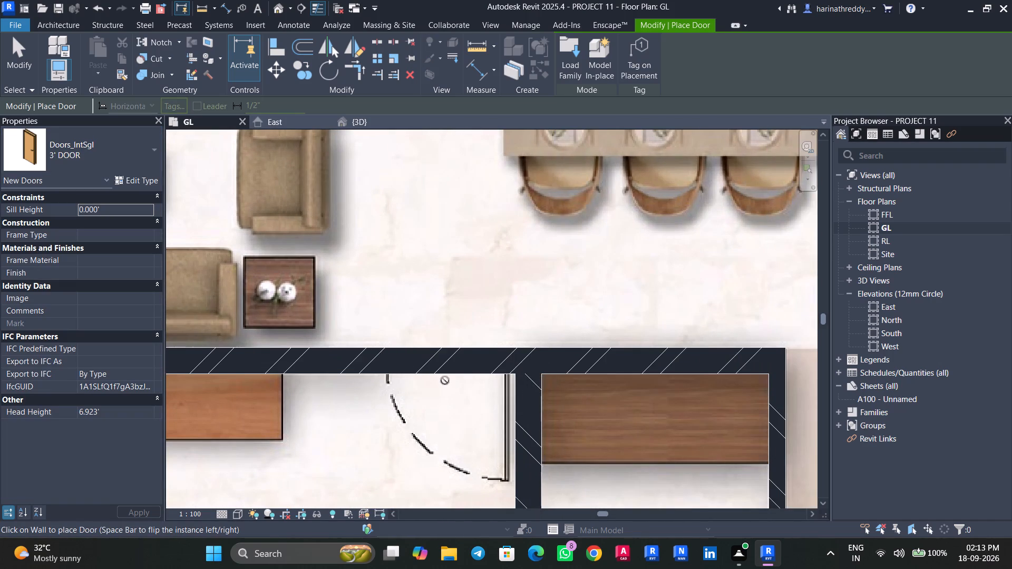
pyautogui.press('space')
pyautogui.press('space')
pyautogui.press('space')
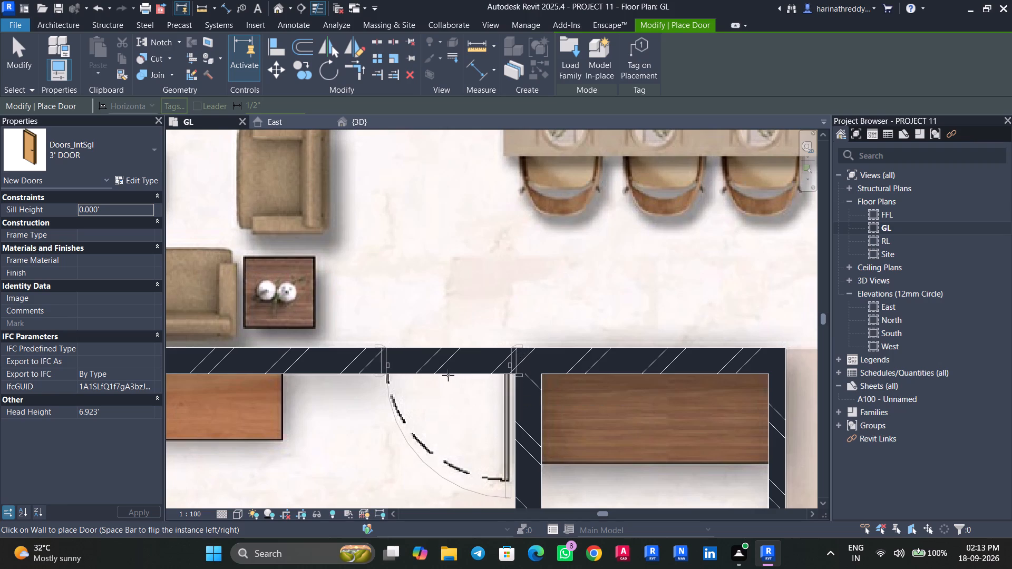
pyautogui.click(445, 375)
# Place a 3' DOOR in the wall between the Kitchen and the 5' 6" wide utility, over the door on the plan image.
pyautogui.scroll(-4, 445, 375)
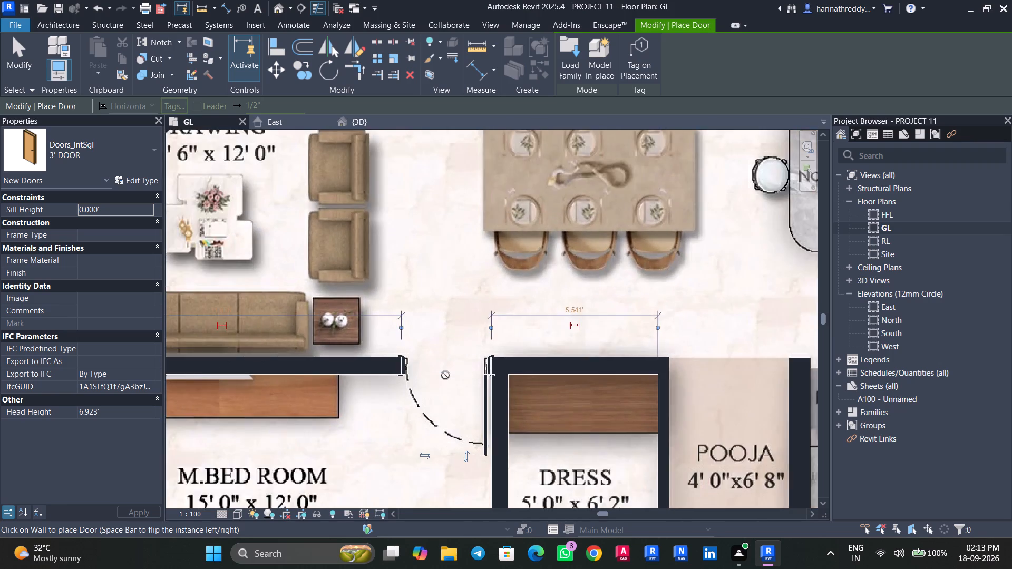
pyautogui.scroll(-5, 445, 375)
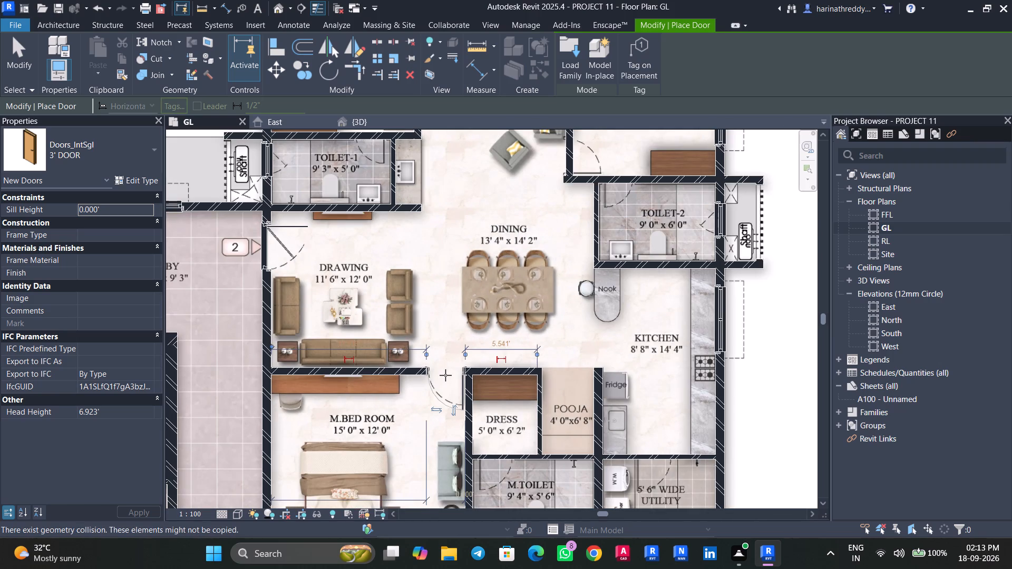
pyautogui.moveTo(445, 375); pyautogui.dragTo(465, 304, button='middle')
pyautogui.scroll(7, 668, 396)
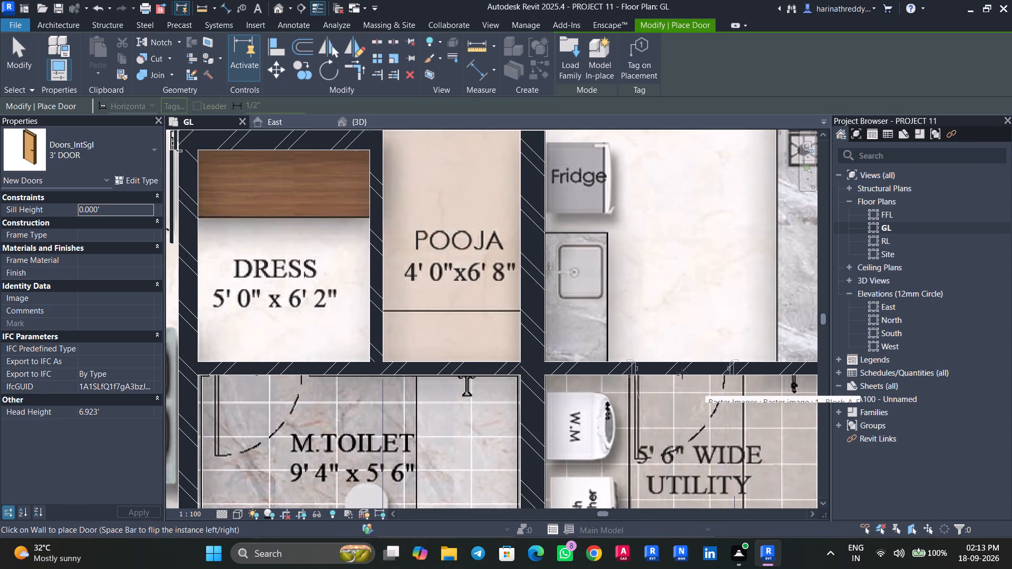
pyautogui.press('space')
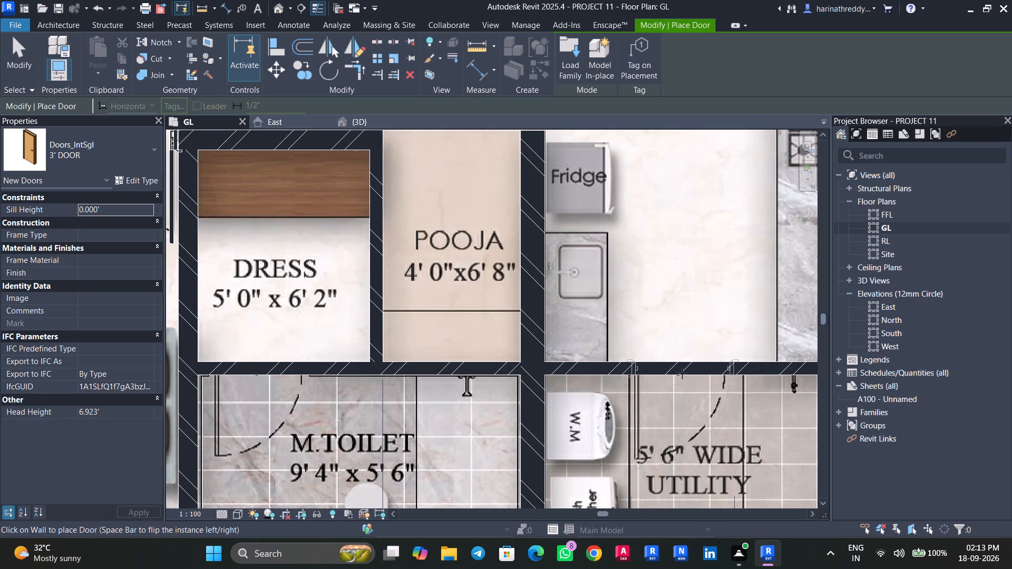
pyautogui.click(682, 373)
# Place a 3' DOOR in the wall between Living and Bed Room-1, hinged near Toilet-1 and swinging into the bedroom.
pyautogui.scroll(-6, 682, 373)
pyautogui.moveTo(662, 295); pyautogui.dragTo(669, 462, button='middle')
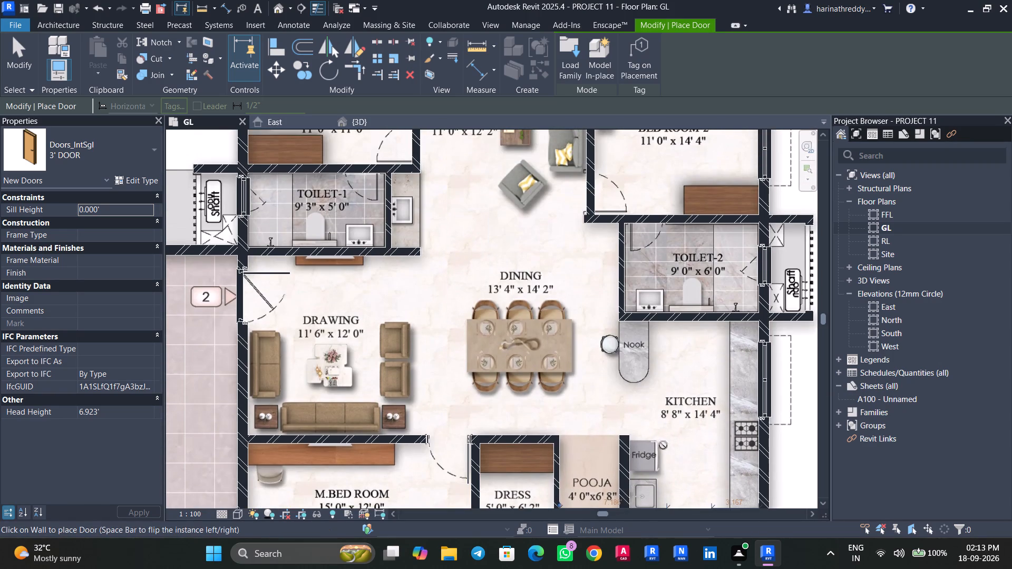
pyautogui.moveTo(542, 230); pyautogui.dragTo(583, 418, button='middle')
pyautogui.scroll(5, 441, 332)
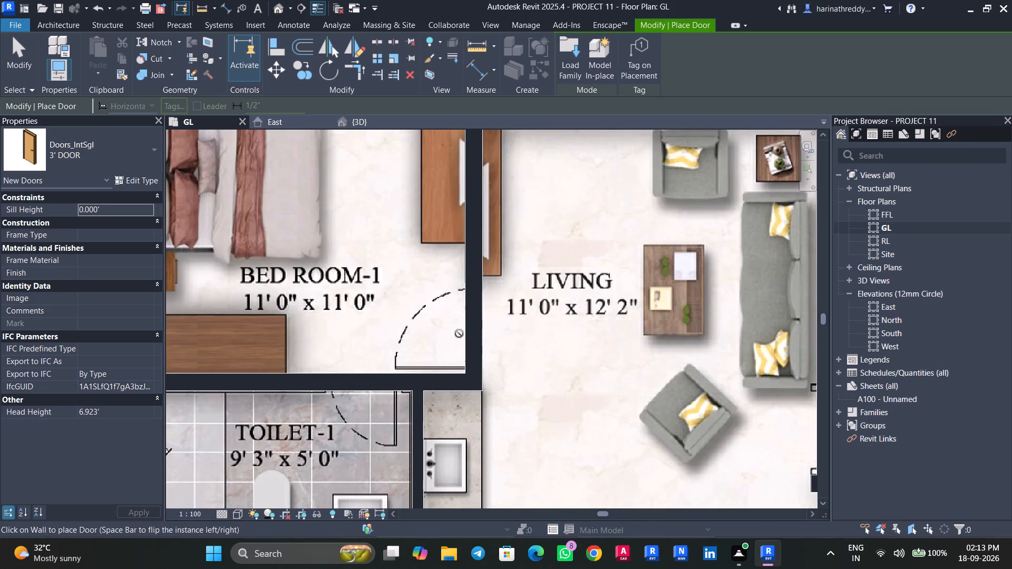
pyautogui.press('space')
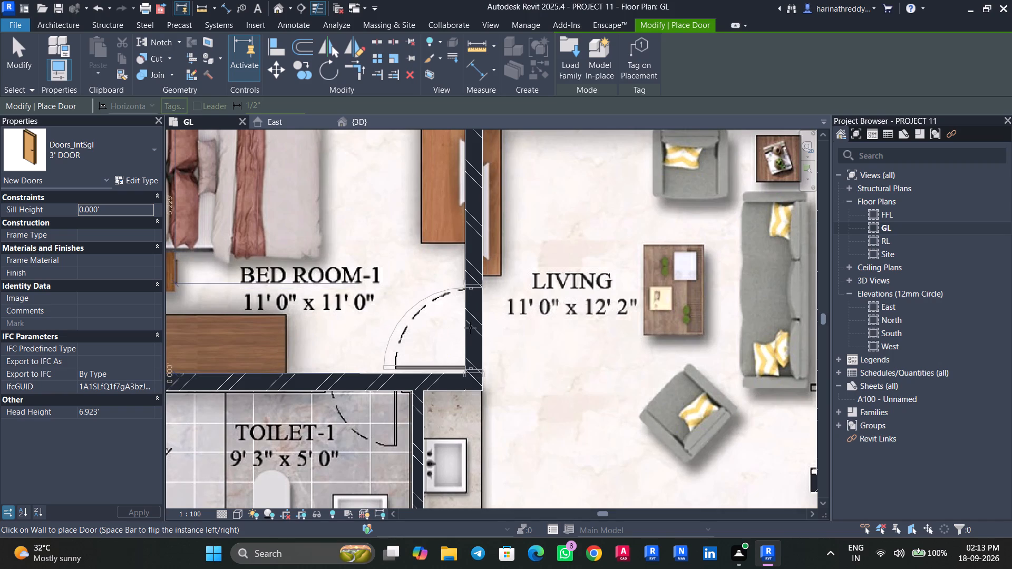
pyautogui.click(470, 328)
# Place a 3' DOOR in the wall between Living and Bed Room-2, hinged at the lower end and swinging into the bedroom.
pyautogui.scroll(-6, 486, 342)
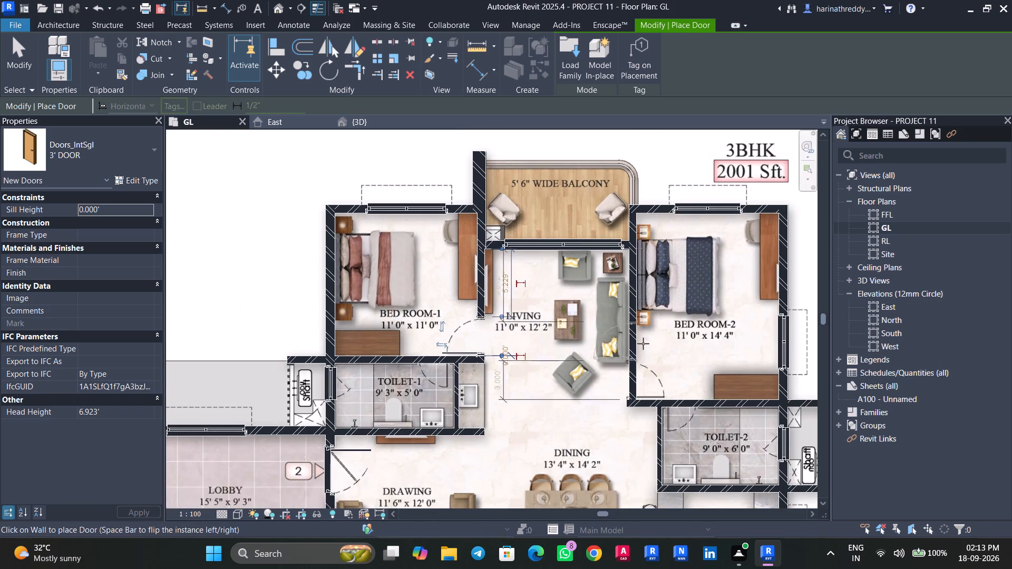
pyautogui.scroll(3, 626, 381)
pyautogui.press('space')
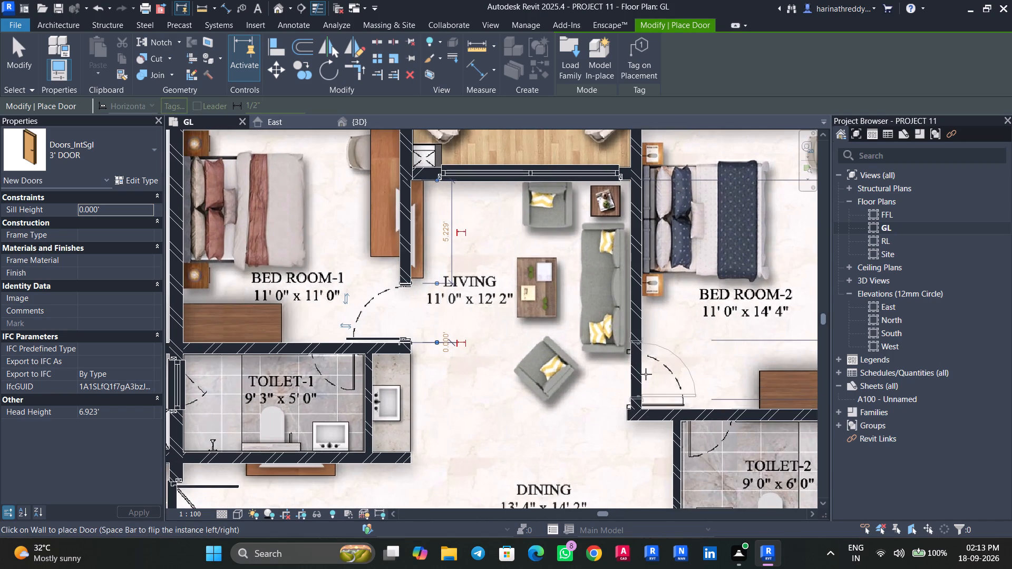
pyautogui.click(645, 375)
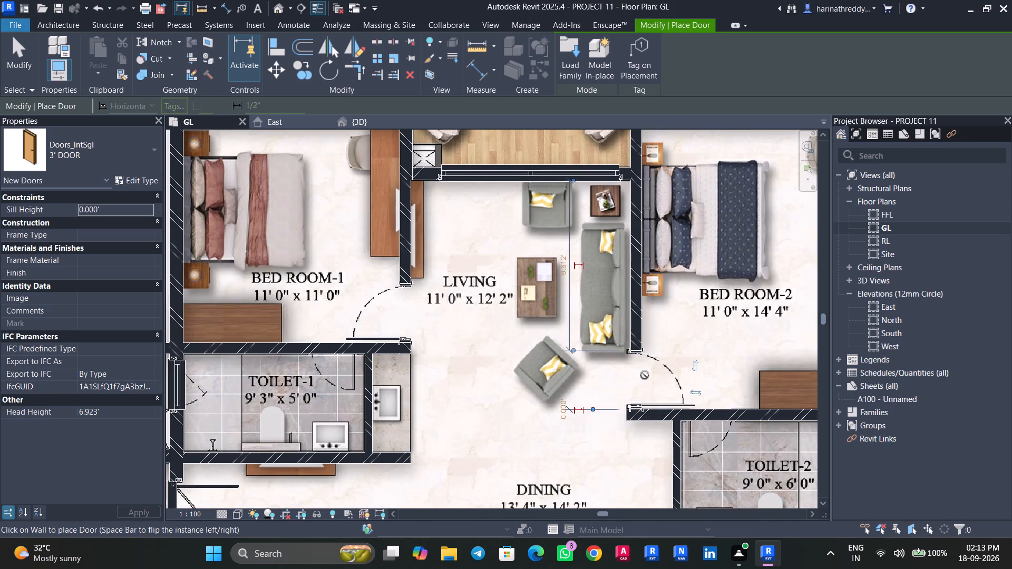
# Look over the 2001 Sft. unit, from Dining and M.Bed Room up to the balcony, for door positions still to be modelled.
pyautogui.moveTo(644, 375); pyautogui.dragTo(587, 254, button='middle')
pyautogui.moveTo(548, 407); pyautogui.dragTo(668, 311, button='middle')
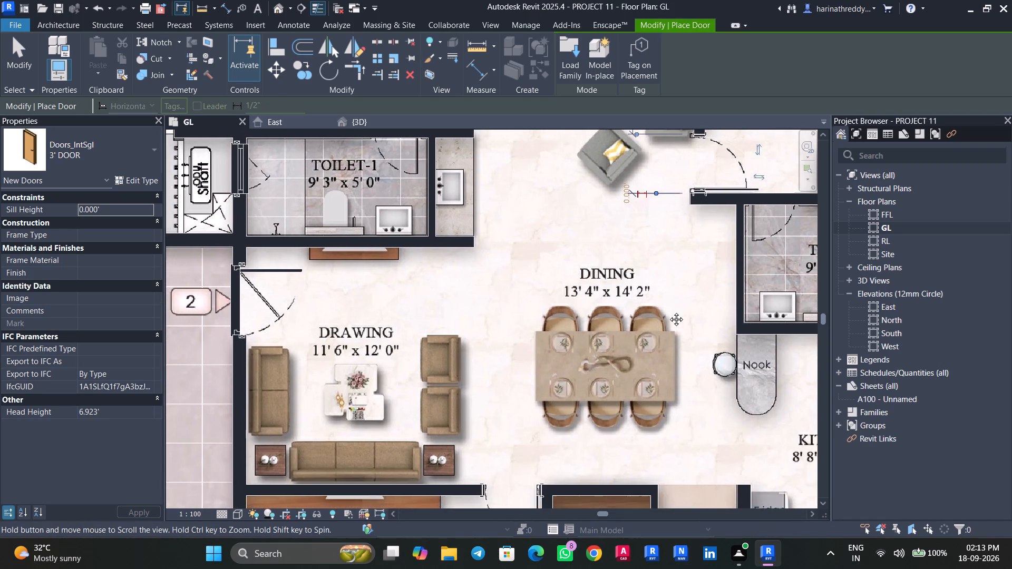
pyautogui.moveTo(668, 311); pyautogui.dragTo(678, 351, button='middle')
pyautogui.scroll(-2, 678, 351)
pyautogui.moveTo(675, 355); pyautogui.dragTo(674, 205, button='middle')
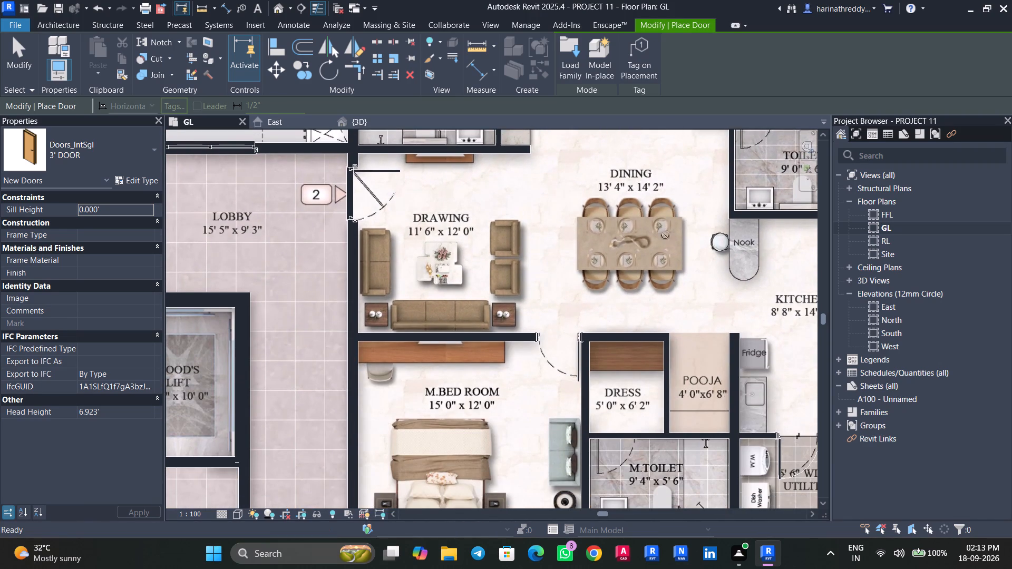
pyautogui.moveTo(666, 296); pyautogui.dragTo(596, 435, button='middle')
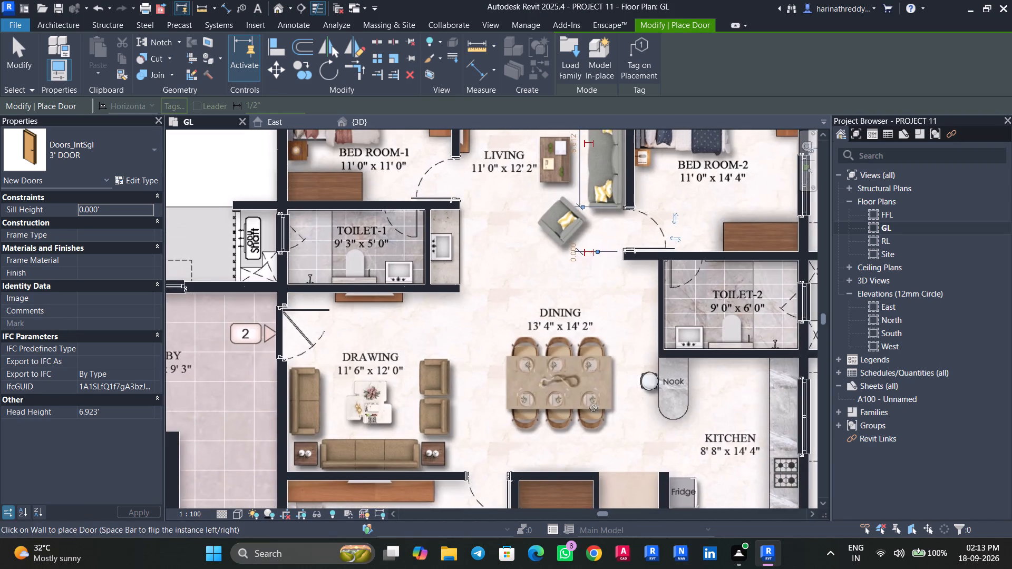
pyautogui.moveTo(585, 335); pyautogui.dragTo(593, 474, button='middle')
pyautogui.scroll(1, 593, 474)
pyautogui.moveTo(556, 389); pyautogui.dragTo(565, 499, button='middle')
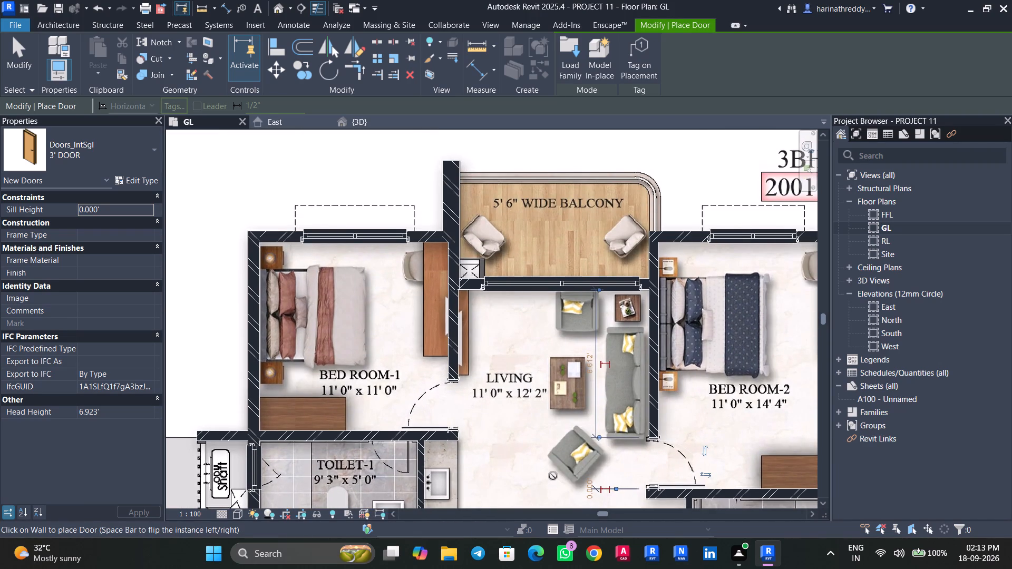
# Place a Doors_IntSgl 2.5' DOOR between Bed Room-1 and Toilet-1, hinged at the washbasin end and swinging into the toilet.
pyautogui.press('Escape')
pyautogui.click(29, 161)
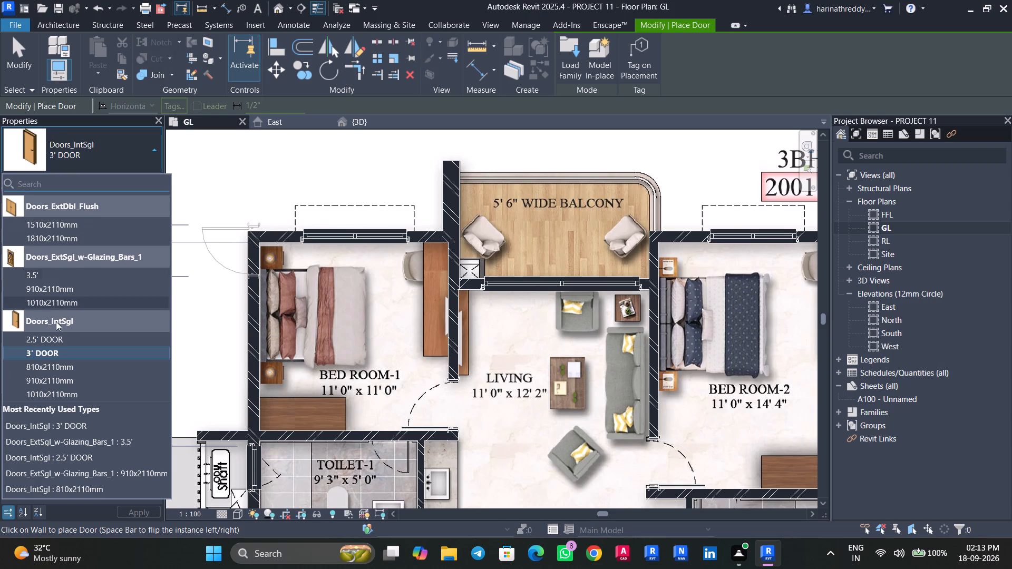
pyautogui.click(55, 337)
pyautogui.moveTo(384, 427); pyautogui.dragTo(408, 324, button='middle')
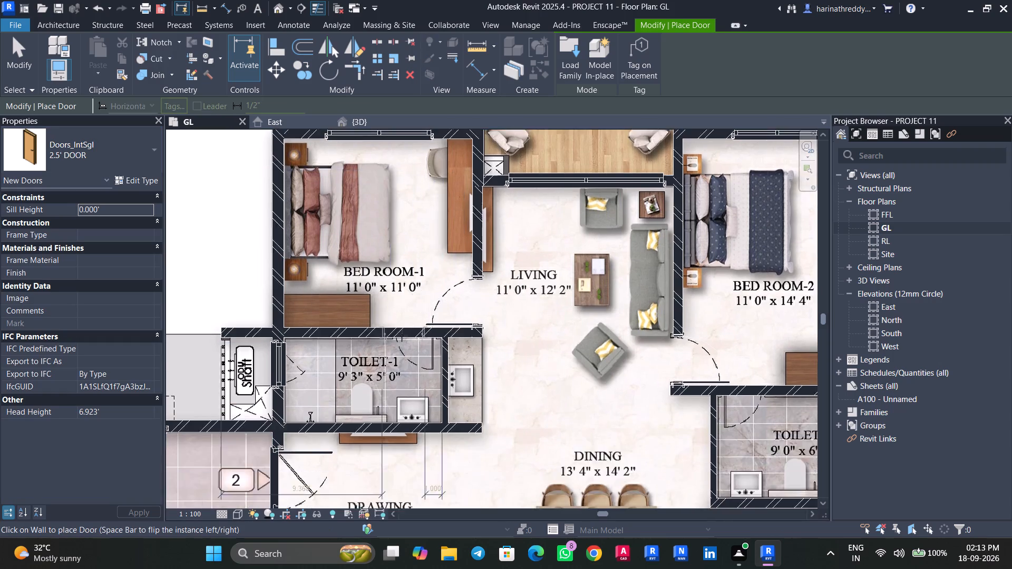
pyautogui.scroll(6, 402, 336)
pyautogui.press('space')
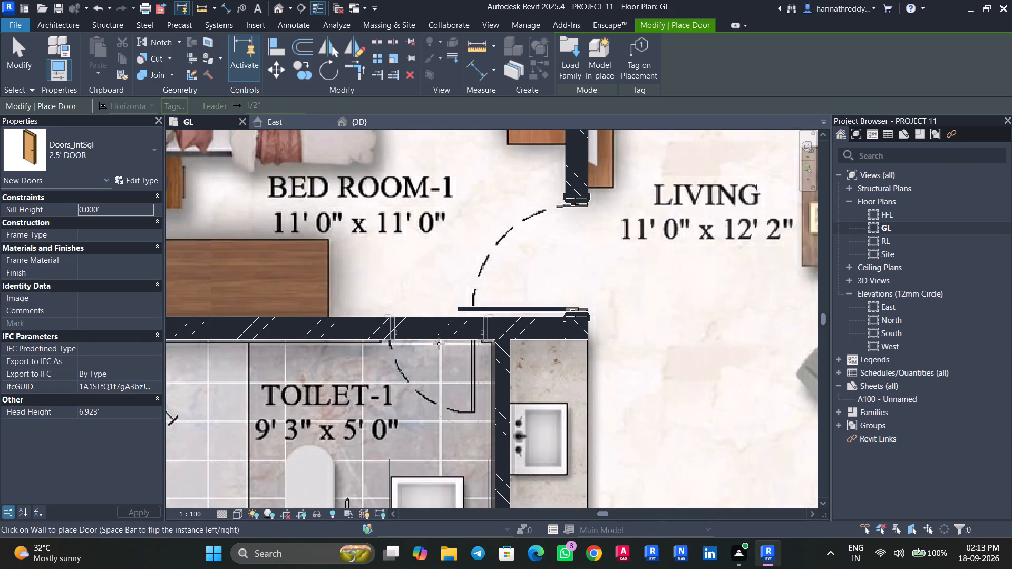
pyautogui.click(432, 344)
pyautogui.scroll(-6, 432, 344)
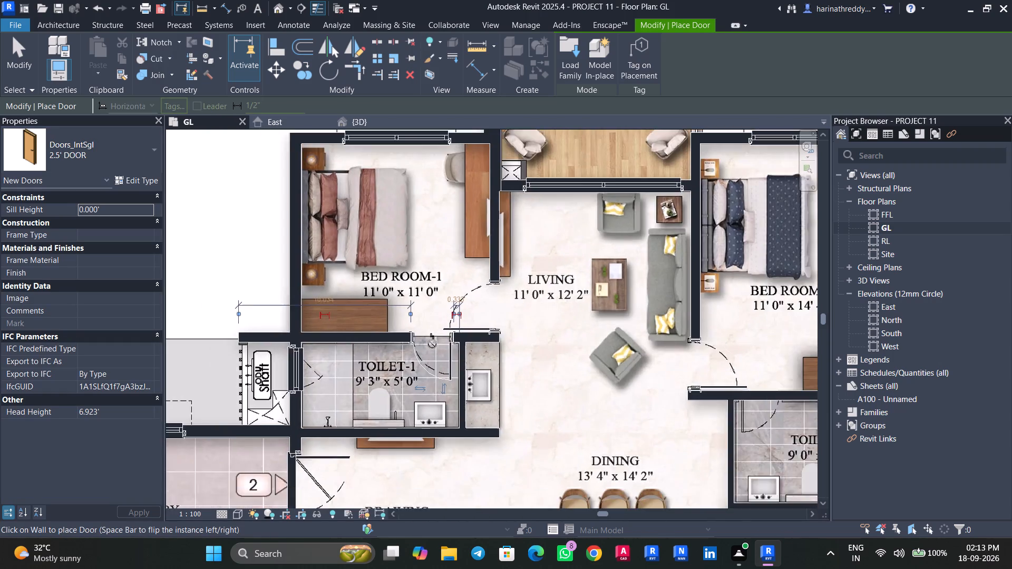
# Place a 2.5' DOOR in the wall between Dress and M.Toilet, hinged near the M.Bed Room wall and swinging into the toilet.
pyautogui.scroll(-1, 432, 344)
pyautogui.moveTo(537, 409); pyautogui.dragTo(570, 188, button='middle')
pyautogui.moveTo(510, 321); pyautogui.dragTo(530, 138, button='middle')
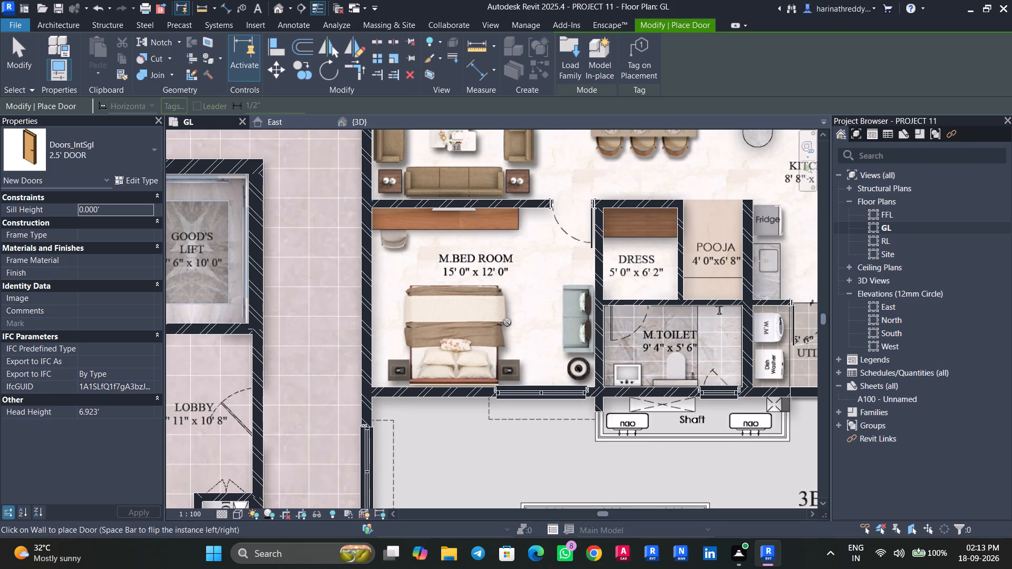
pyautogui.moveTo(507, 322); pyautogui.dragTo(400, 363, button='middle')
pyautogui.scroll(3, 514, 337)
pyautogui.scroll(-1, 515, 337)
pyautogui.scroll(5, 515, 337)
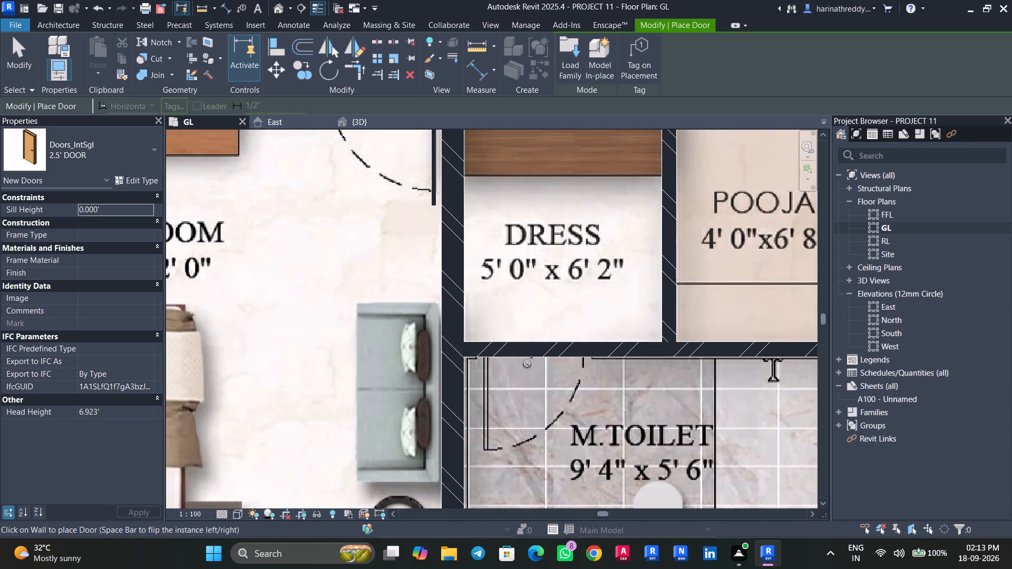
pyautogui.press('space')
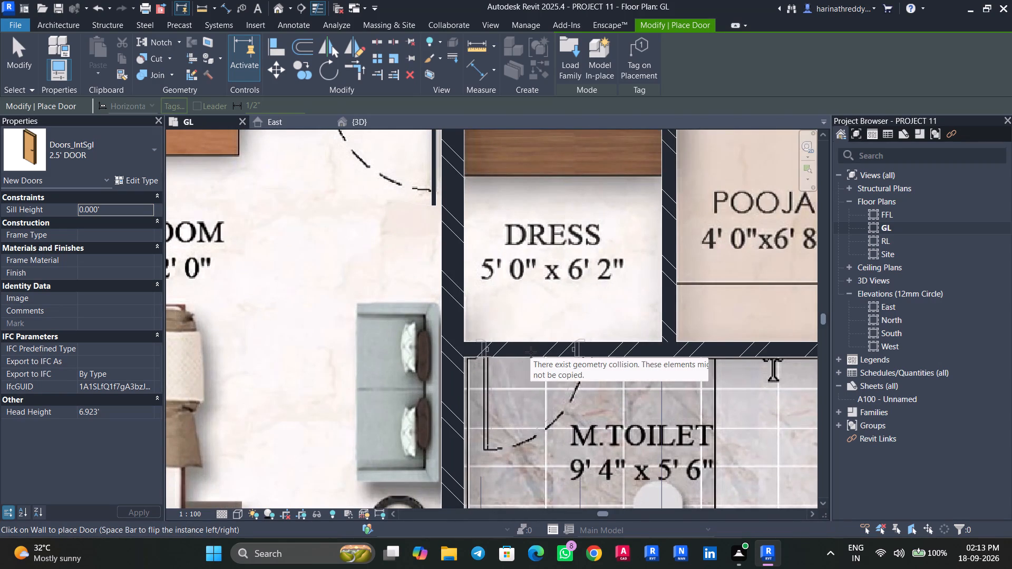
pyautogui.click(532, 352)
pyautogui.press('Escape')
pyautogui.press('Escape')
pyautogui.press('Escape')
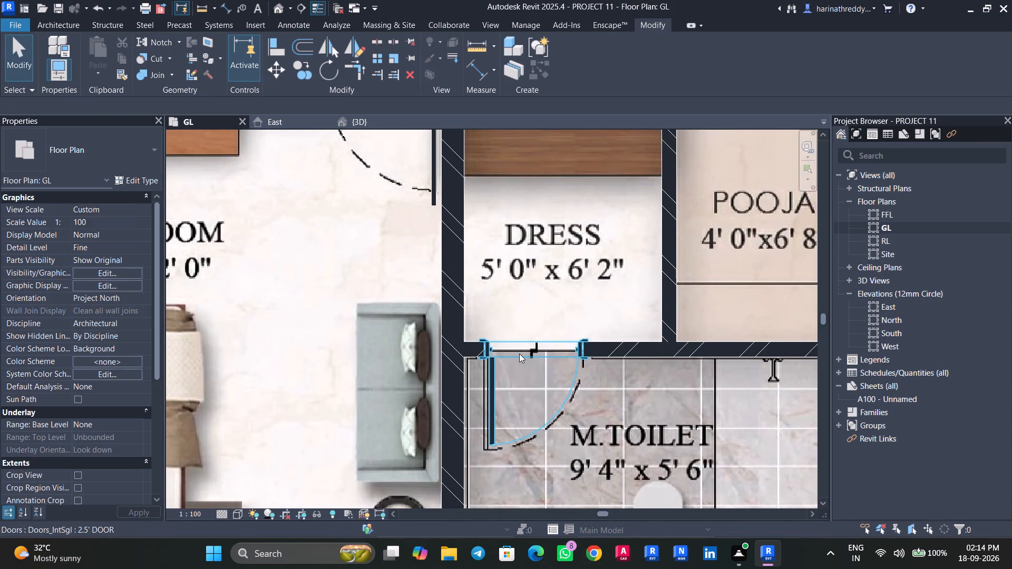
# Nudge the M.Toilet door slightly toward the M.Bed Room wall to align it with the door on the plan image.
pyautogui.click(519, 354)
pyautogui.press('Left')
pyautogui.press('Left')
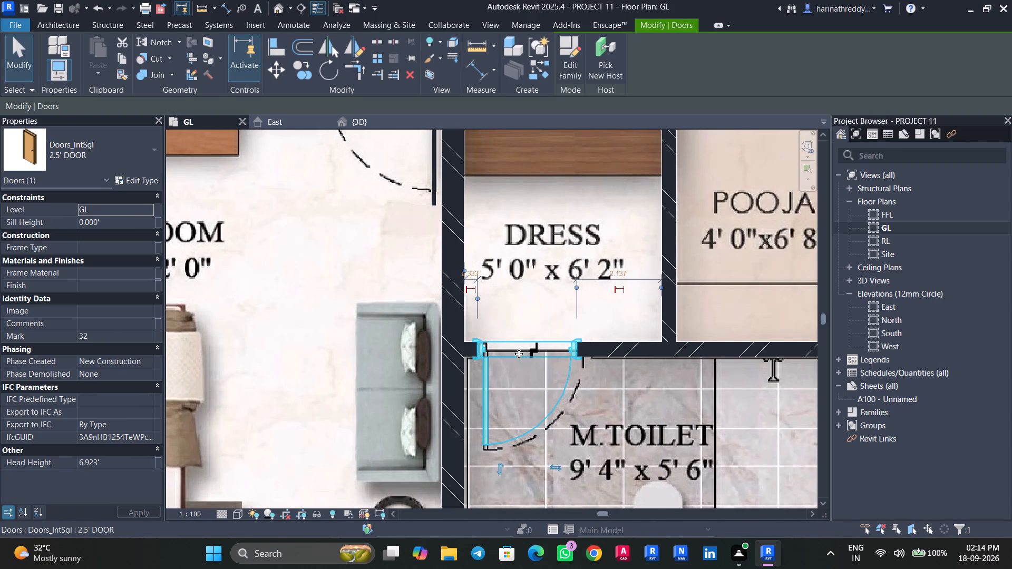
pyautogui.press('Right')
pyautogui.scroll(-7, 519, 354)
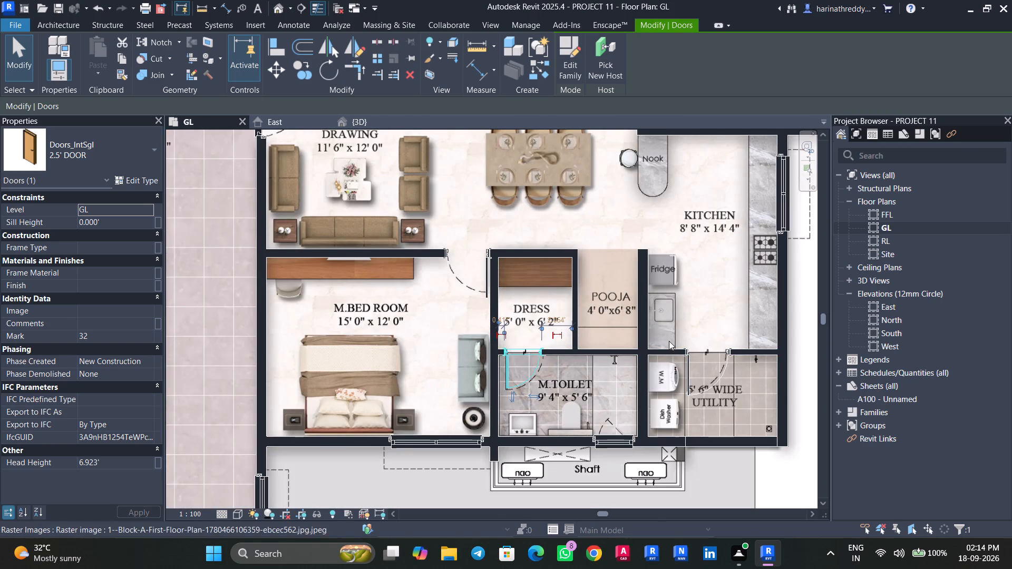
pyautogui.press('Escape')
# Place a 2.5' DOOR between Bed Room-2 and Toilet-2, hinged near the toilet's Dining-side wall and swinging into the toilet.
pyautogui.moveTo(692, 312); pyautogui.dragTo(672, 489, button='middle')
pyautogui.scroll(2, 654, 221)
pyautogui.moveTo(645, 269); pyautogui.dragTo(624, 347, button='middle')
pyautogui.write('DR')
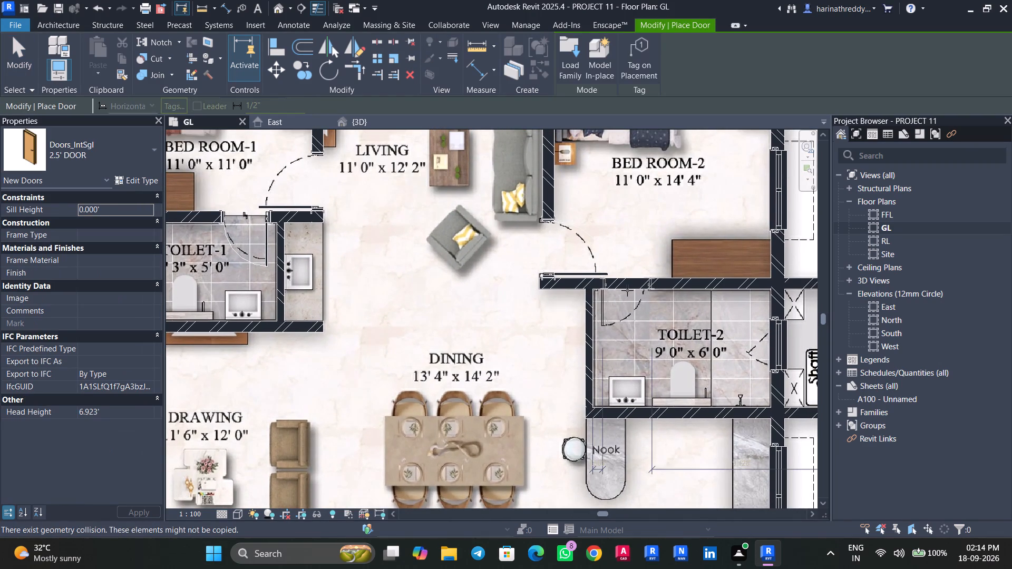
pyautogui.scroll(6, 625, 290)
pyautogui.scroll(-1, 624, 290)
pyautogui.scroll(3, 624, 290)
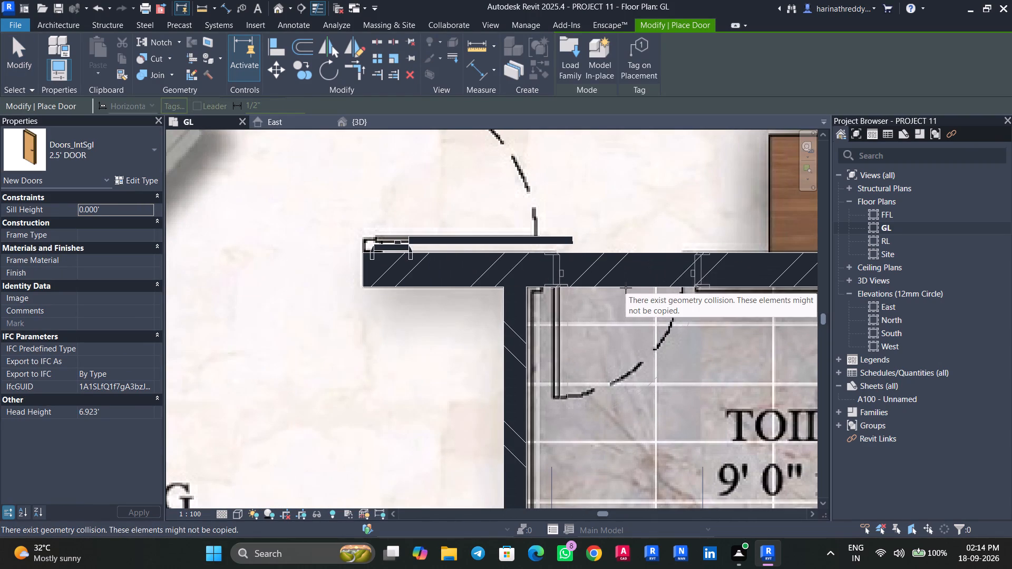
pyautogui.click(626, 288)
pyautogui.press('Escape')
pyautogui.press('Escape')
pyautogui.press('Escape')
# Nudge the Toilet-2 door slightly toward the toilet's Dining-side wall to align it with the door on the plan image.
pyautogui.click(565, 308)
pyautogui.press('Left')
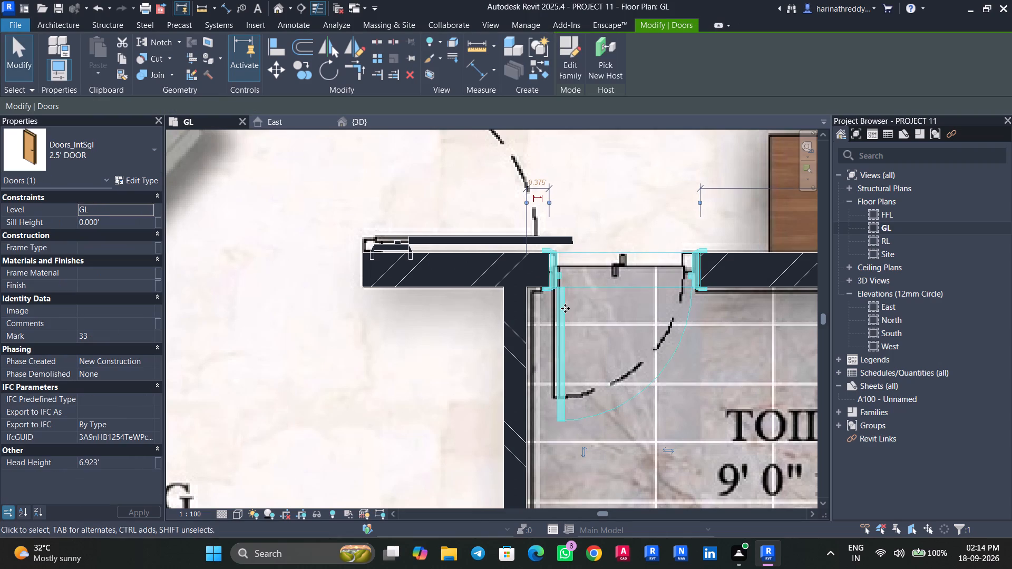
pyautogui.press('Left')
pyautogui.press('Left')
pyautogui.press('Left')
pyautogui.press('Right')
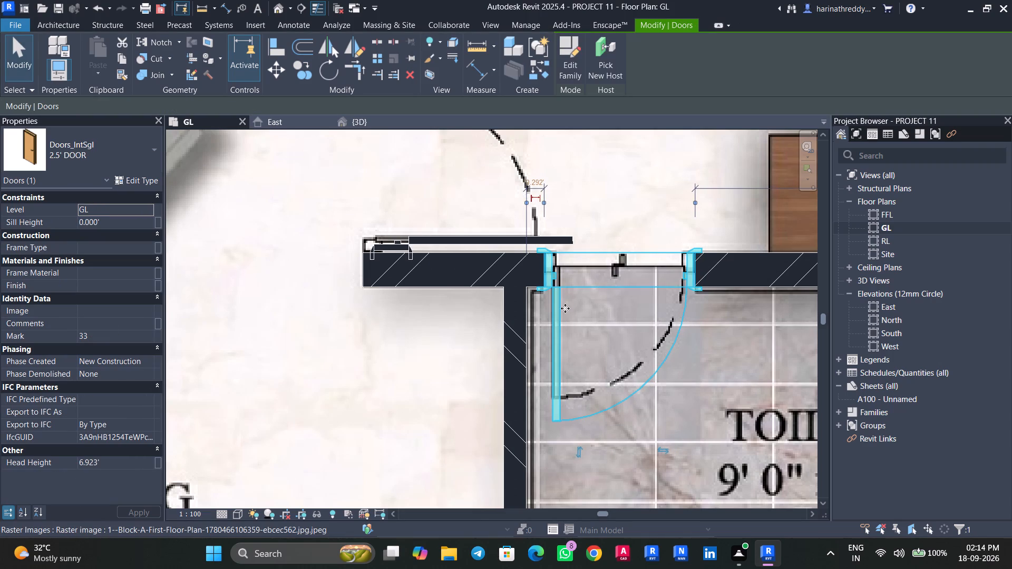
pyautogui.scroll(-4, 565, 309)
pyautogui.scroll(-5, 596, 365)
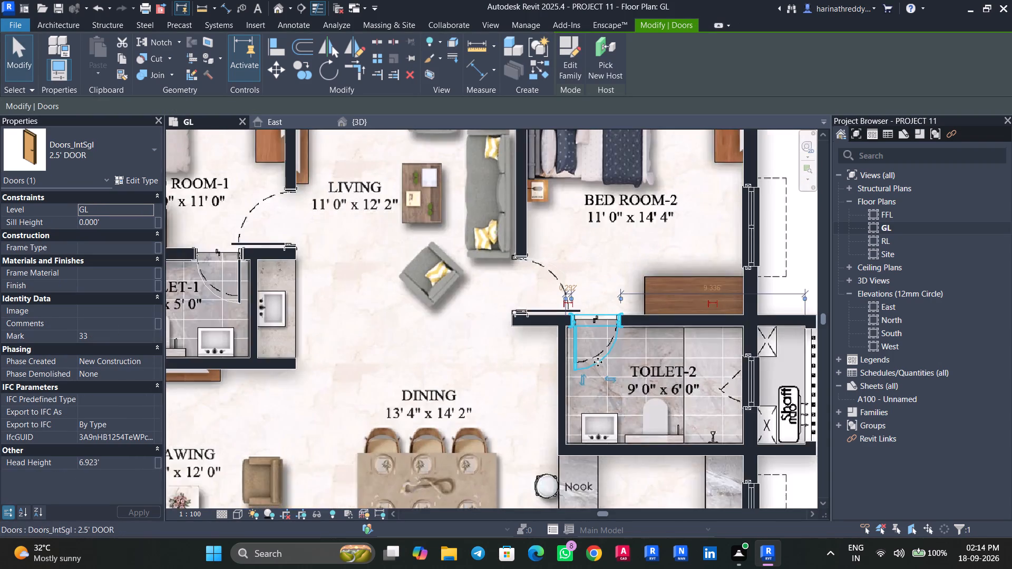
pyautogui.scroll(-1, 598, 362)
pyautogui.moveTo(639, 376); pyautogui.dragTo(580, 371, button='middle')
pyautogui.press('Escape')
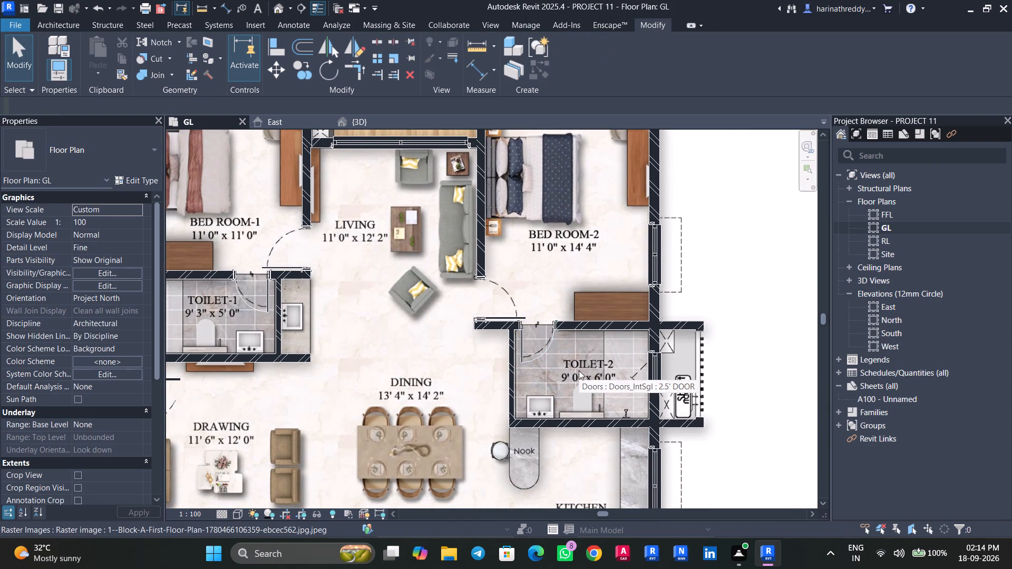
# Place a Doors_ExtSgl_w-Glazing_Bars_1 3.5' entrance door at marker 1, between the Lobby and the 12' 0" x 15' 0" Drawing, swinging into Drawing.
pyautogui.scroll(-1, 579, 370)
pyautogui.moveTo(579, 370); pyautogui.dragTo(664, 133, button='middle')
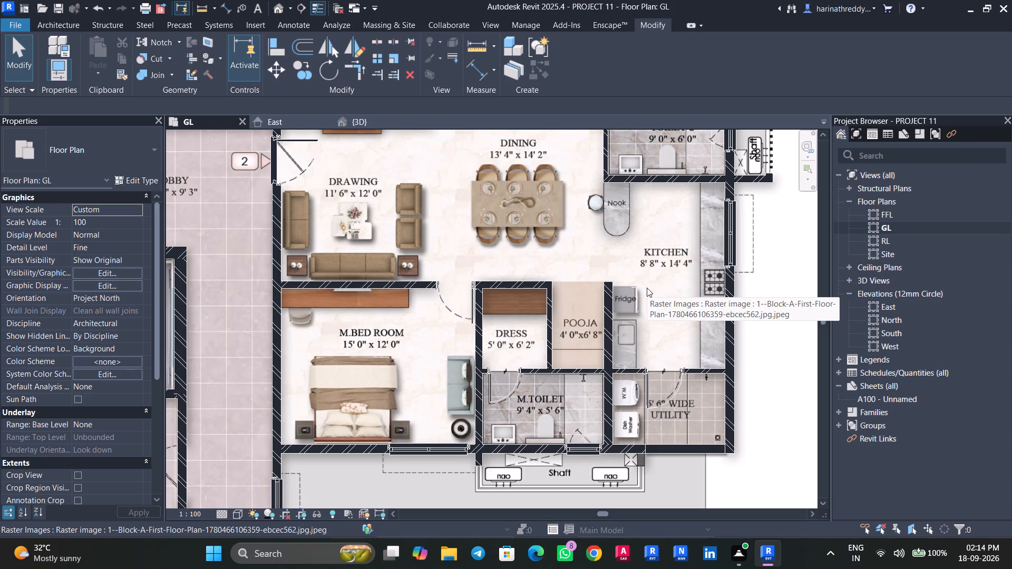
pyautogui.scroll(-2, 647, 288)
pyautogui.moveTo(647, 288); pyautogui.dragTo(649, 425, button='middle')
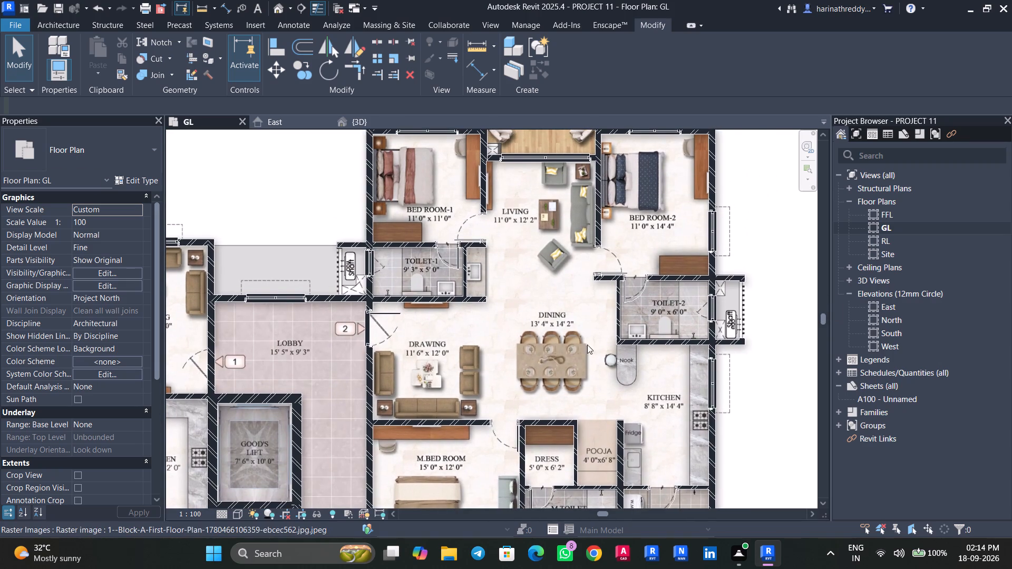
pyautogui.moveTo(527, 306); pyautogui.dragTo(530, 397, button='middle')
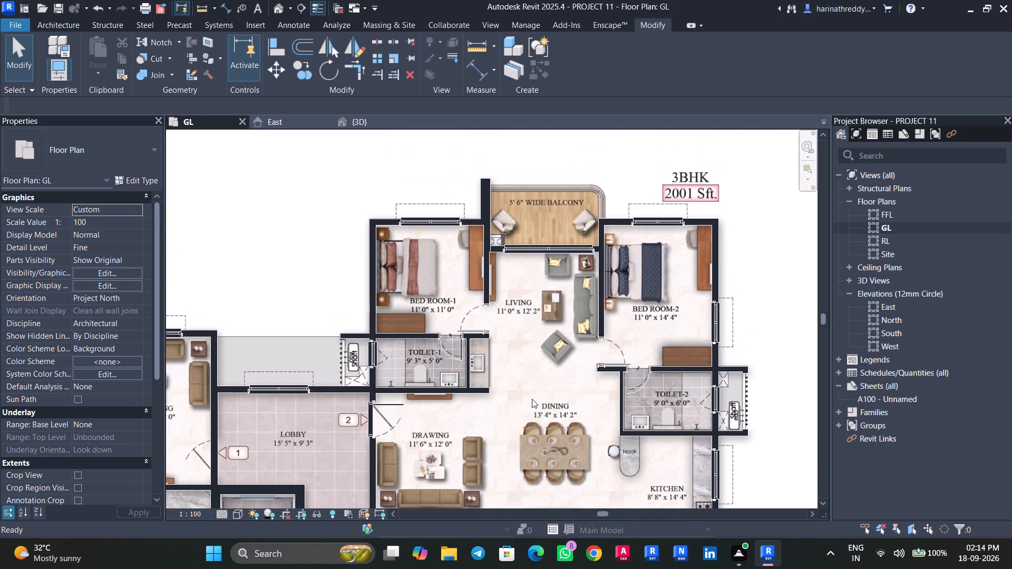
pyautogui.moveTo(532, 399); pyautogui.dragTo(613, 277, button='middle')
pyautogui.scroll(3, 318, 327)
pyautogui.moveTo(325, 328); pyautogui.dragTo(481, 302, button='middle')
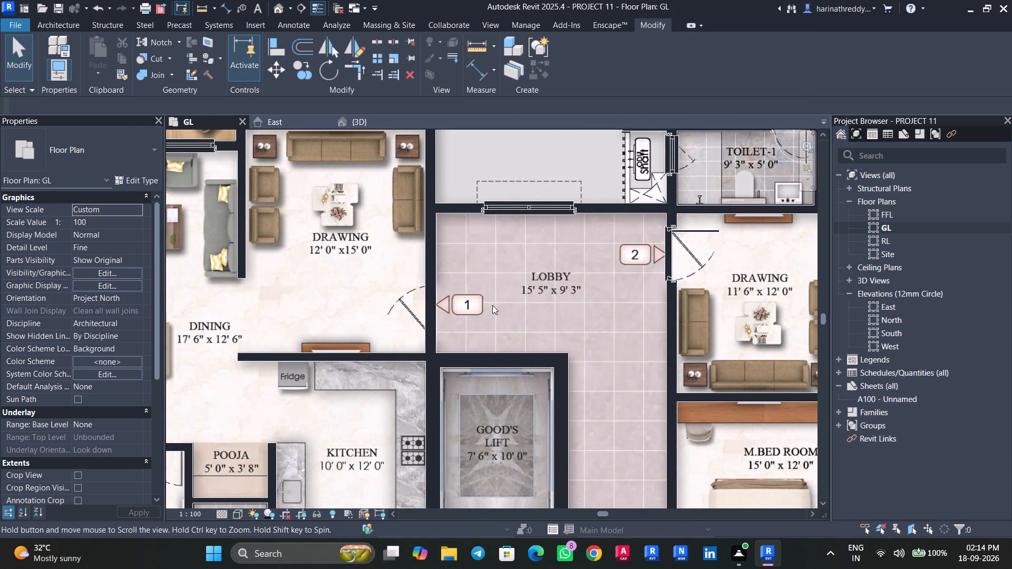
pyautogui.write('DR')
pyautogui.click(85, 160)
pyautogui.scroll(4, 50, 289)
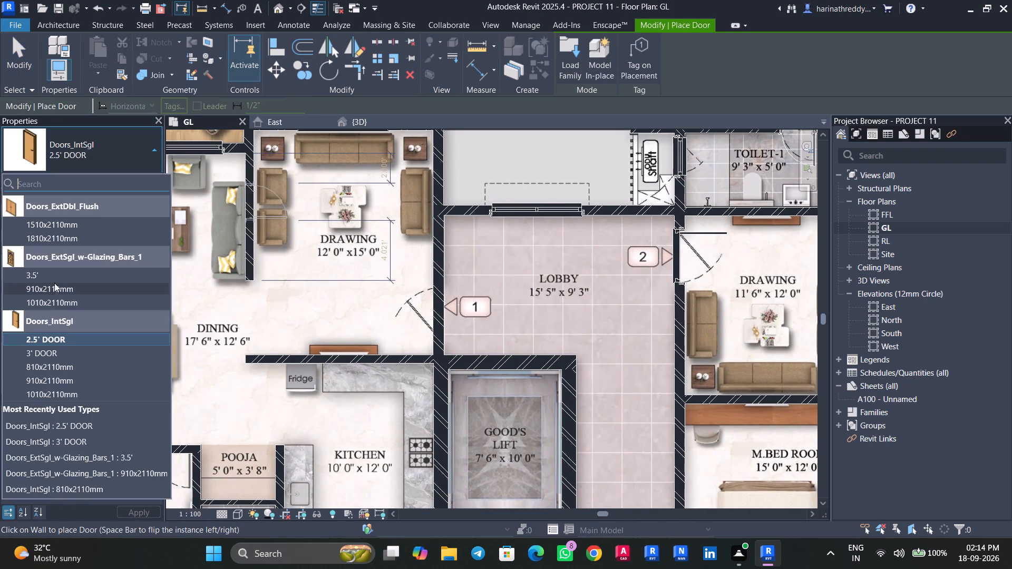
pyautogui.click(56, 273)
pyautogui.scroll(5, 400, 311)
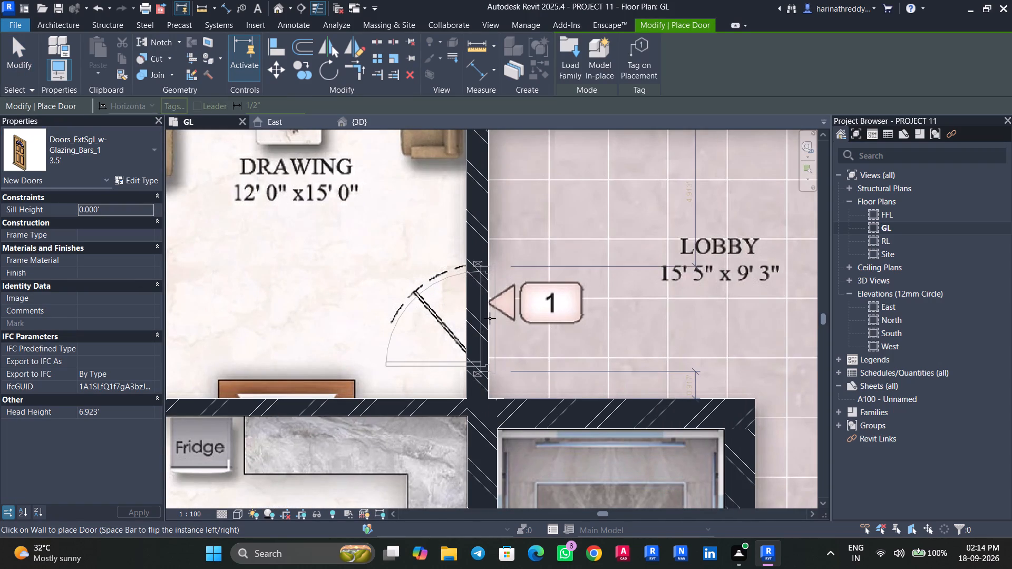
pyautogui.click(490, 310)
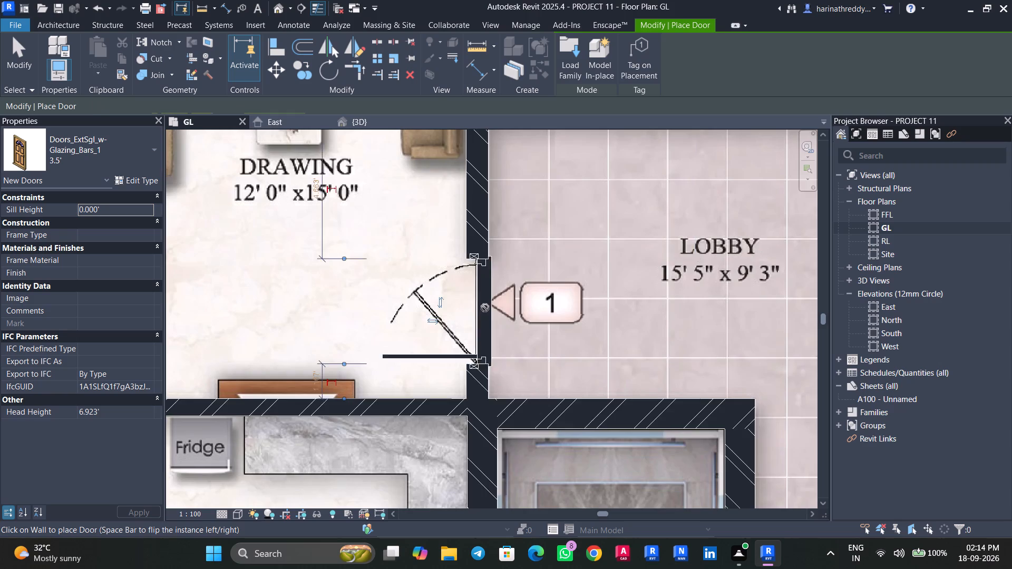
# Place a Doors_IntSgl 3' DOOR between unit 1's Dining and Bed Room-2, hinged at the Pooja end and swinging into the bedroom.
pyautogui.scroll(-4, 485, 308)
pyautogui.moveTo(376, 256); pyautogui.dragTo(540, 329, button='middle')
pyautogui.click(59, 147)
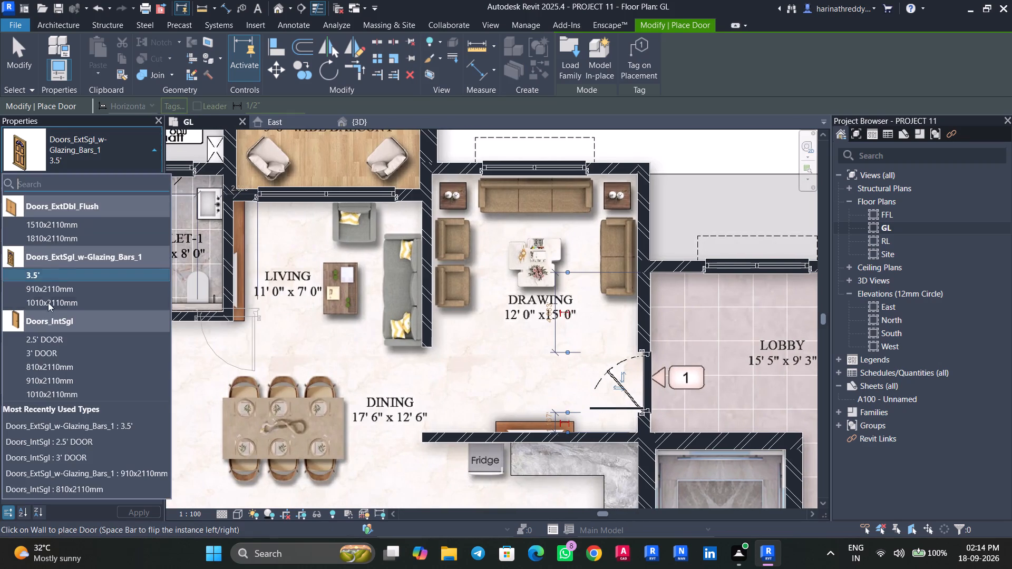
pyautogui.scroll(4, 50, 313)
pyautogui.click(51, 350)
pyautogui.moveTo(387, 395); pyautogui.dragTo(414, 184, button='middle')
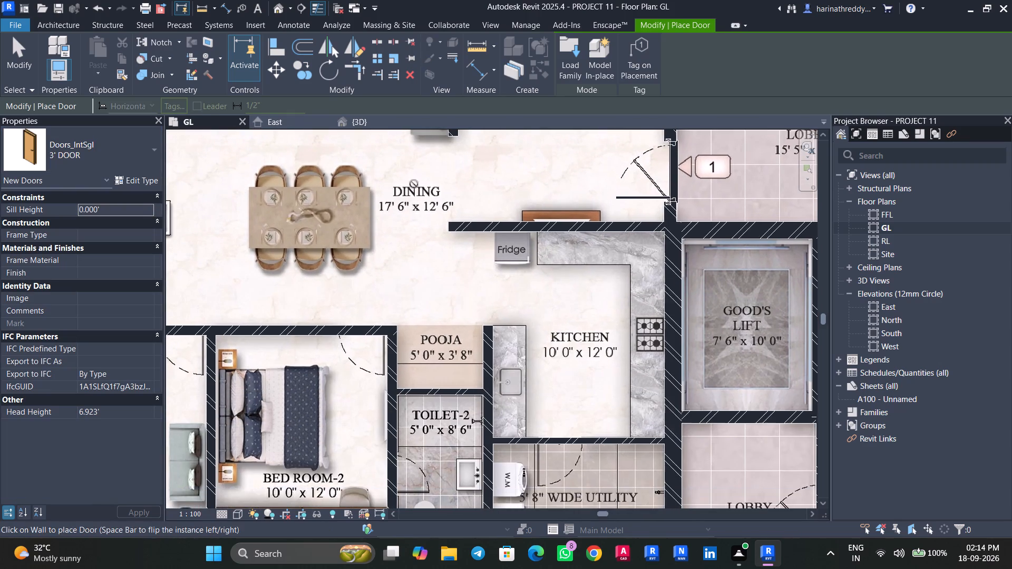
pyautogui.moveTo(528, 351); pyautogui.dragTo(517, 258, button='middle')
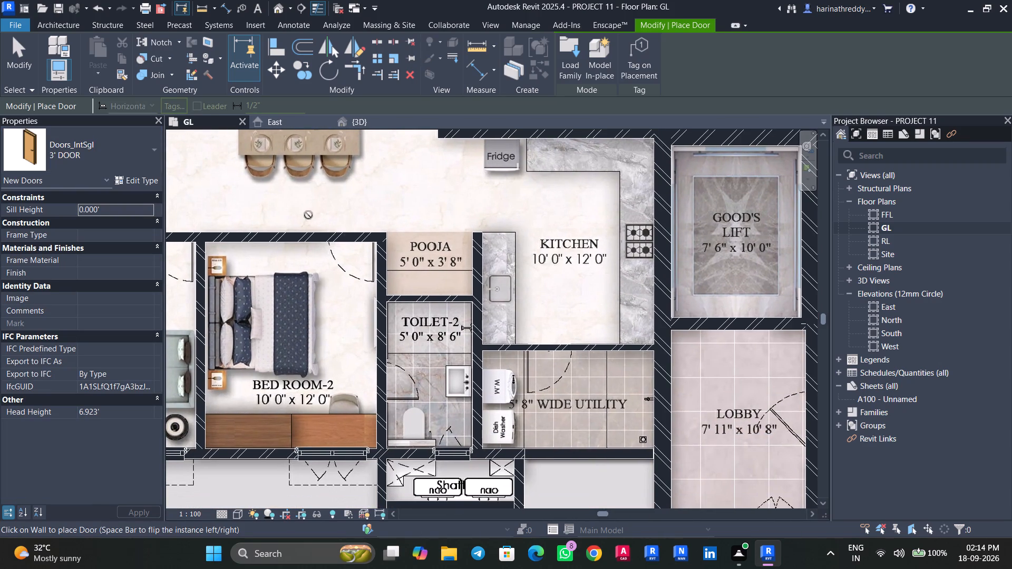
pyautogui.scroll(6, 355, 250)
pyautogui.press('space')
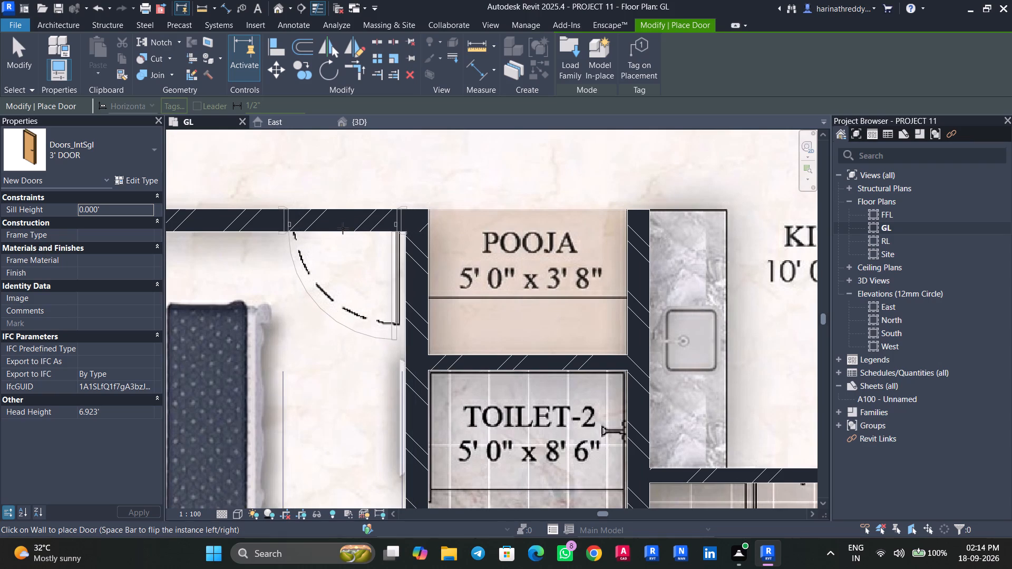
pyautogui.click(343, 228)
# Place a 3' DOOR between unit 1's Dining and M.Bed Room, hinged beside the Bed Room-2 wall and swinging into the bedroom.
pyautogui.scroll(-8, 343, 228)
pyautogui.moveTo(346, 229); pyautogui.dragTo(572, 321, button='middle')
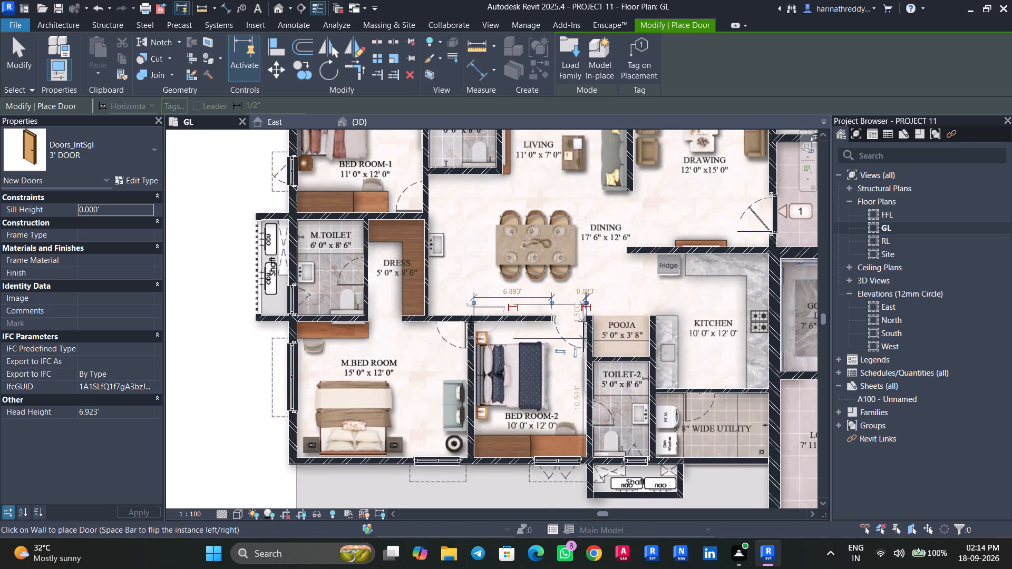
pyautogui.scroll(6, 470, 322)
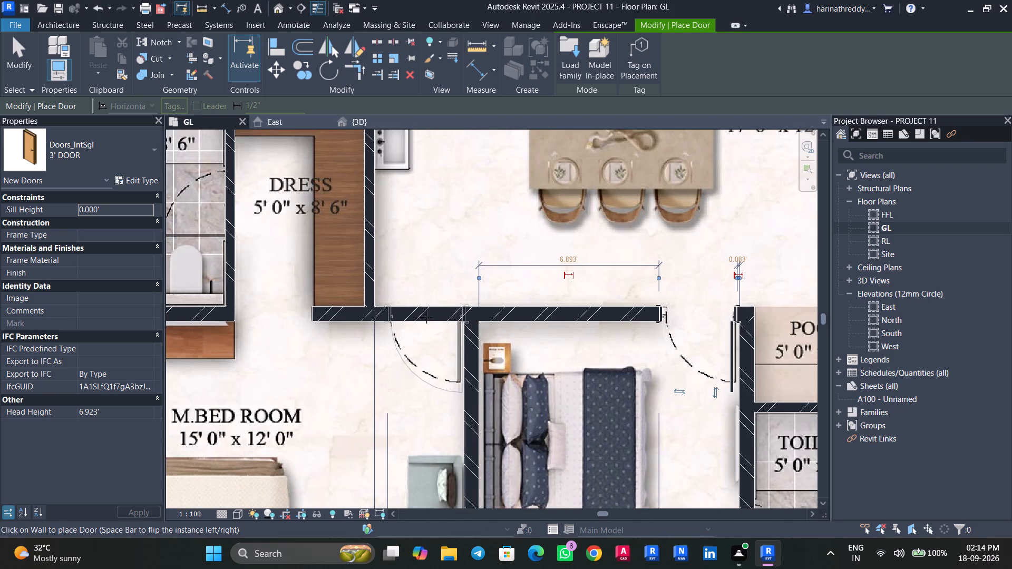
pyautogui.click(426, 317)
pyautogui.press('Escape')
pyautogui.press('Escape')
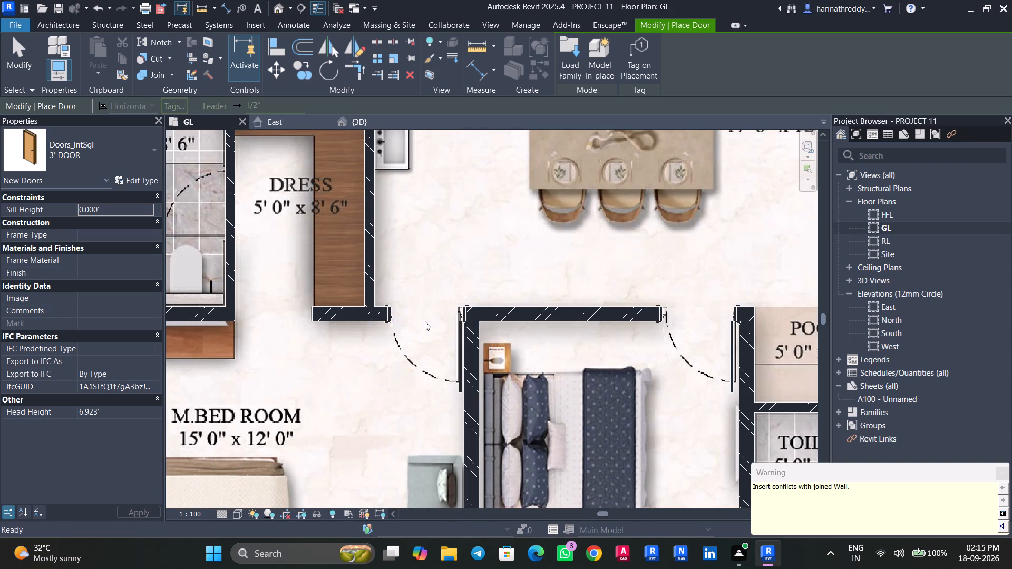
pyautogui.press('Escape')
# Nudge unit 1's M.Bed Room door slightly toward the Dress, away from the Bed Room-2 wall.
pyautogui.click(420, 322)
pyautogui.press('Left')
pyautogui.press('Left')
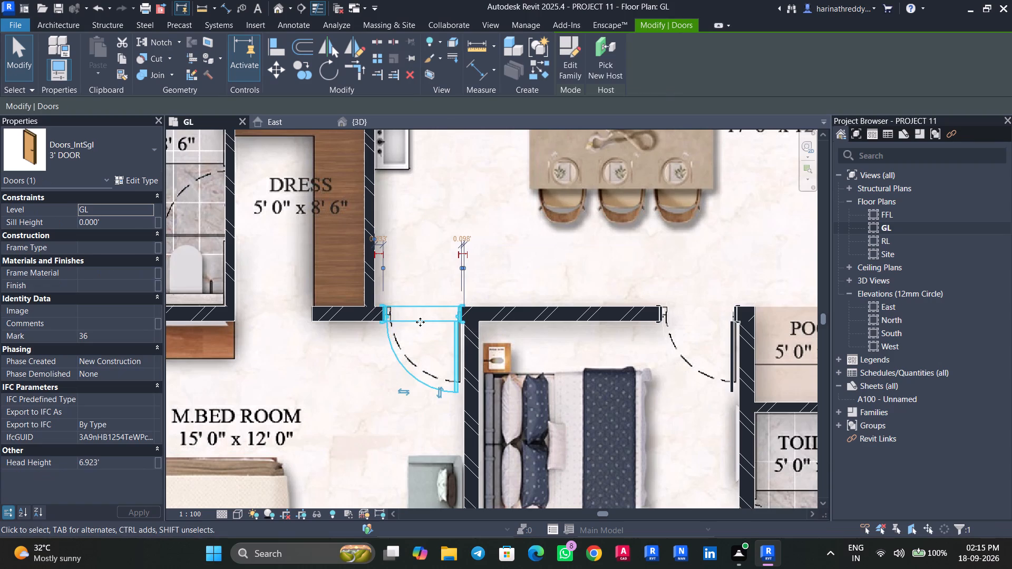
# Place a 3' DOOR between unit 1's Bed Room-1 and Dining, hinged at the Dress end and swinging into the bedroom.
pyautogui.press('Escape')
pyautogui.scroll(-4, 420, 322)
pyautogui.moveTo(444, 277); pyautogui.dragTo(451, 435, button='middle')
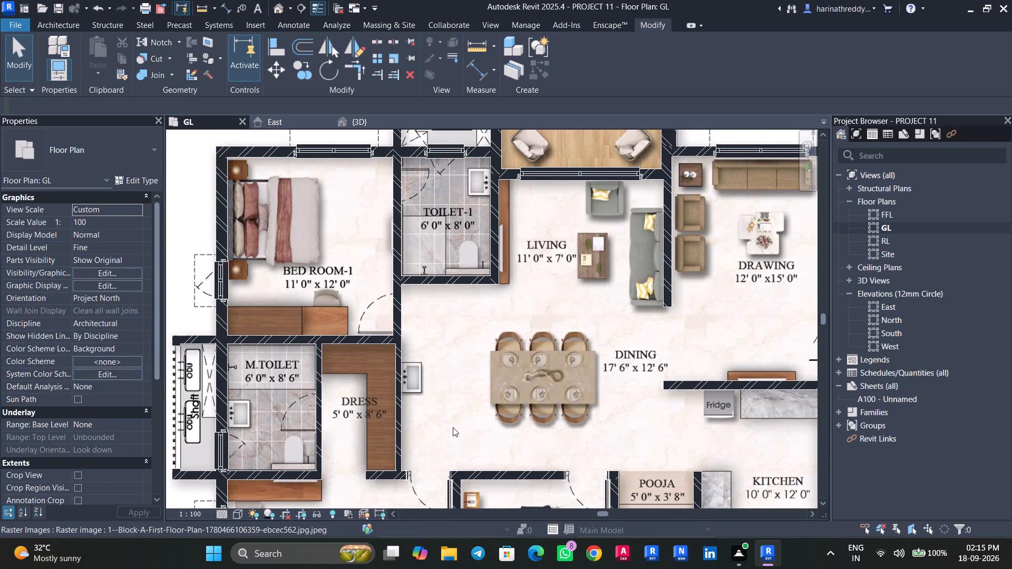
pyautogui.write('DR')
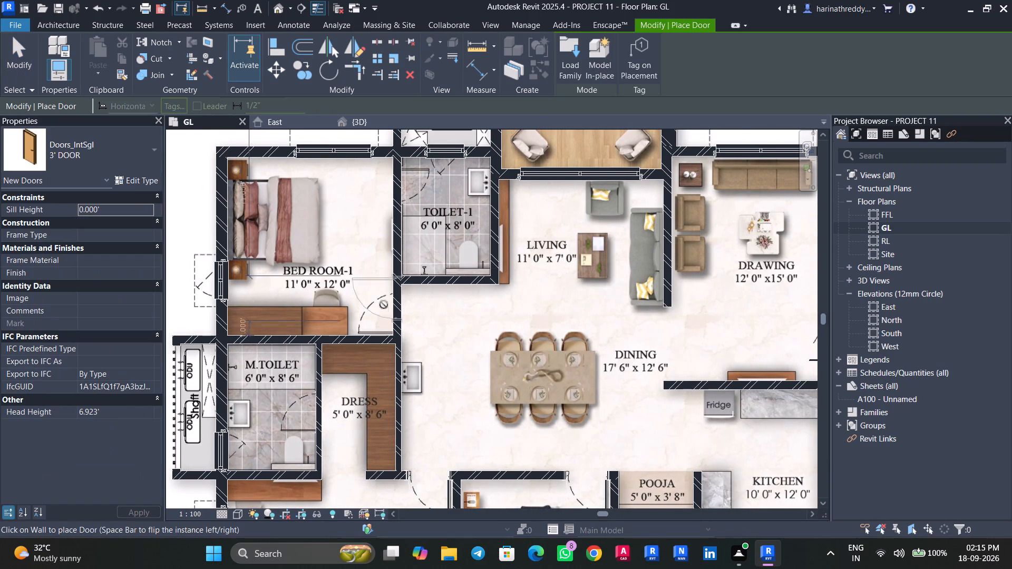
pyautogui.scroll(5, 394, 313)
pyautogui.press('space')
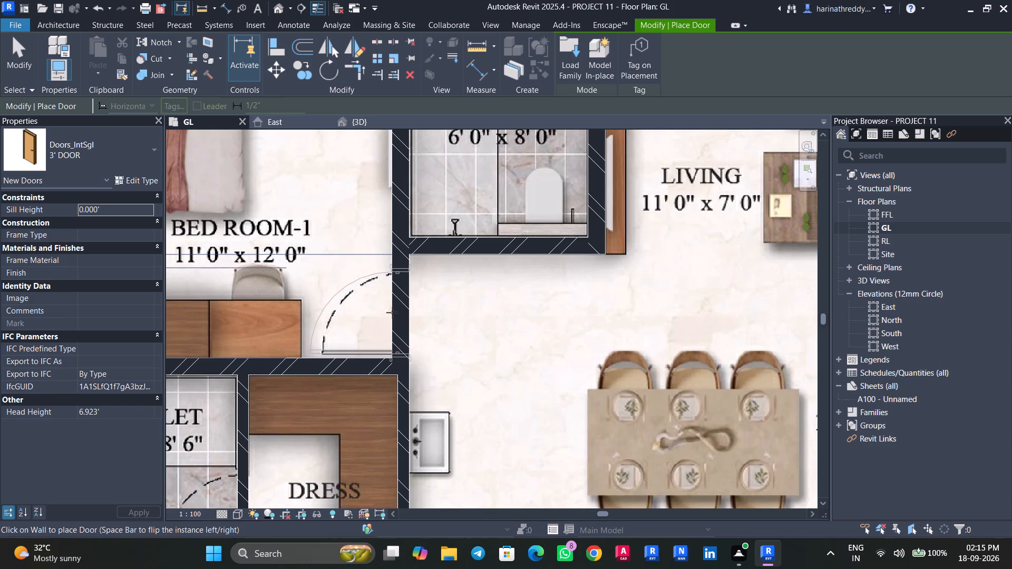
pyautogui.click(392, 312)
pyautogui.scroll(-3, 392, 312)
pyautogui.moveTo(434, 310); pyautogui.dragTo(439, 386, button='middle')
pyautogui.moveTo(440, 401); pyautogui.dragTo(442, 415, button='middle')
pyautogui.scroll(-4, 442, 415)
pyautogui.moveTo(449, 415); pyautogui.dragTo(420, 308, button='middle')
pyautogui.press('Escape')
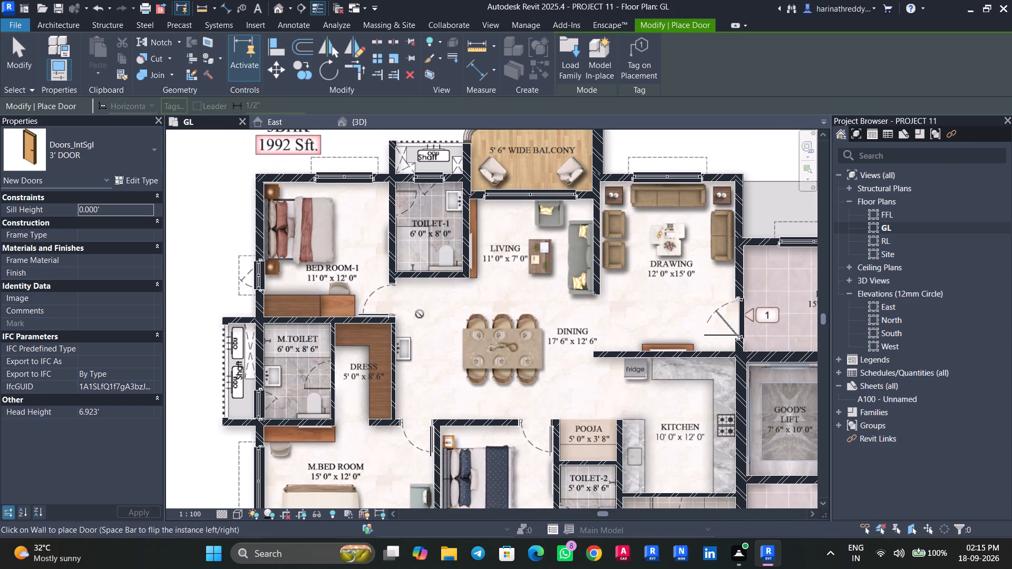
pyautogui.press('Escape')
# Place a Doors_IntSgl 2.5' DOOR in the wall between unit 1's M.Toilet and Dress, over the plan's door symbol.
pyautogui.moveTo(426, 374); pyautogui.dragTo(455, 310, button='middle')
pyautogui.write('DR')
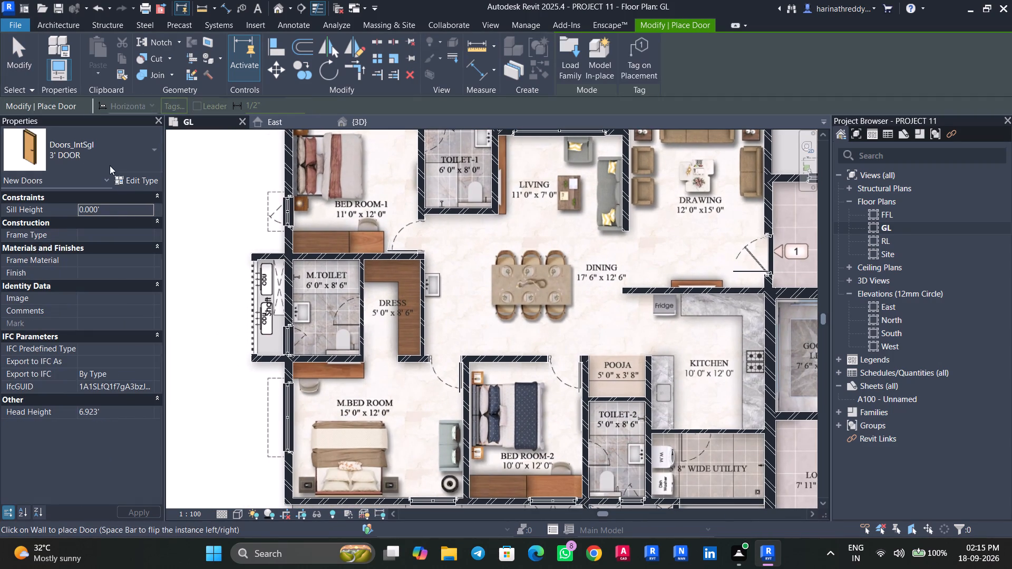
pyautogui.click(108, 163)
pyautogui.scroll(3, 76, 286)
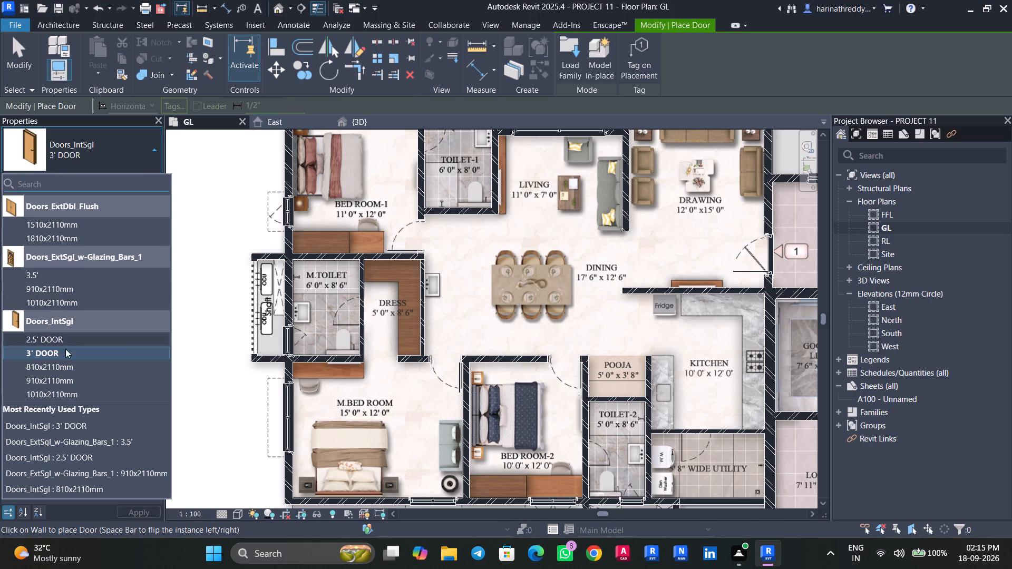
pyautogui.click(66, 339)
pyautogui.scroll(5, 366, 419)
pyautogui.moveTo(400, 327); pyautogui.dragTo(444, 490, button='middle')
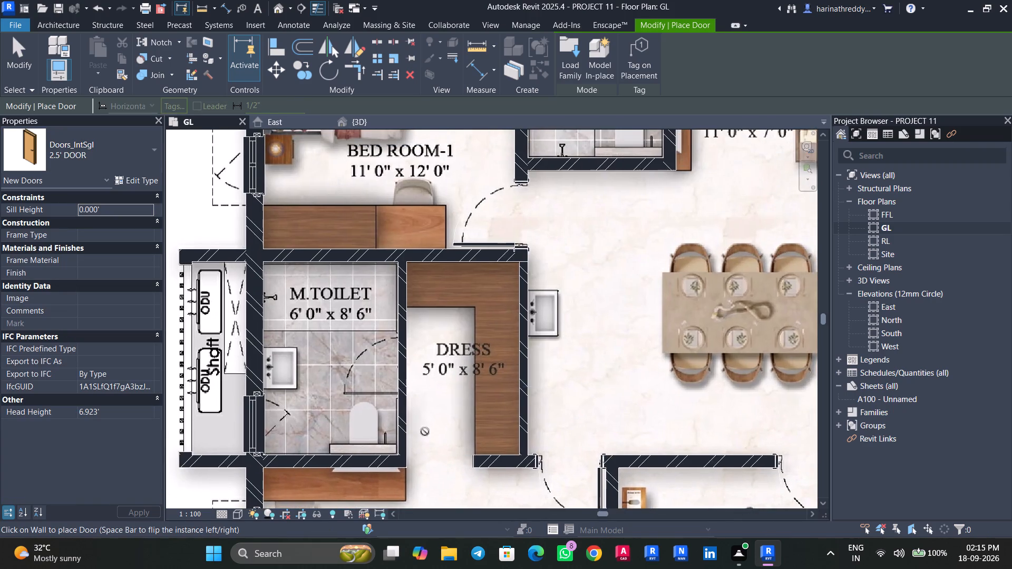
pyautogui.scroll(2, 377, 363)
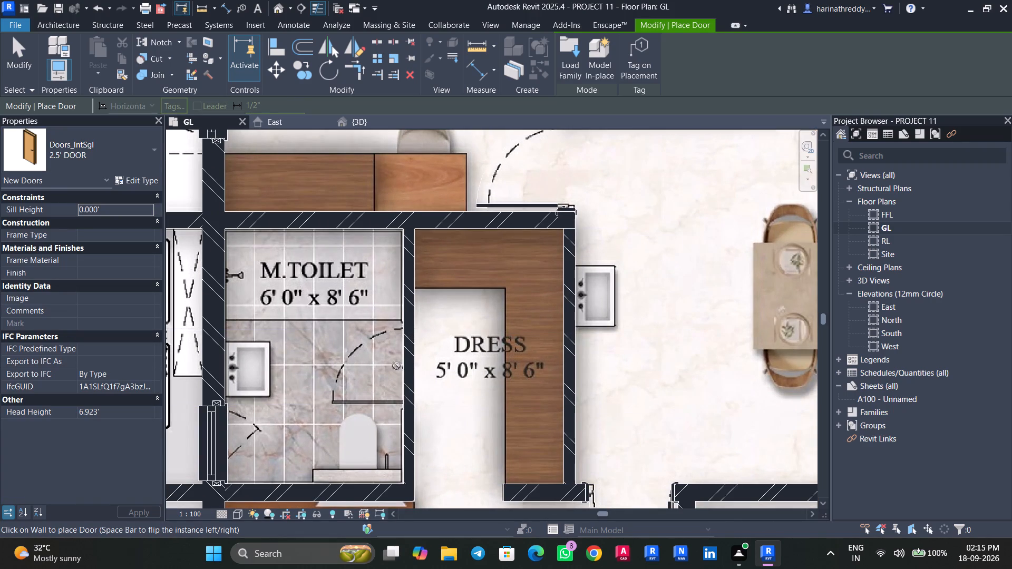
pyautogui.scroll(3, 404, 366)
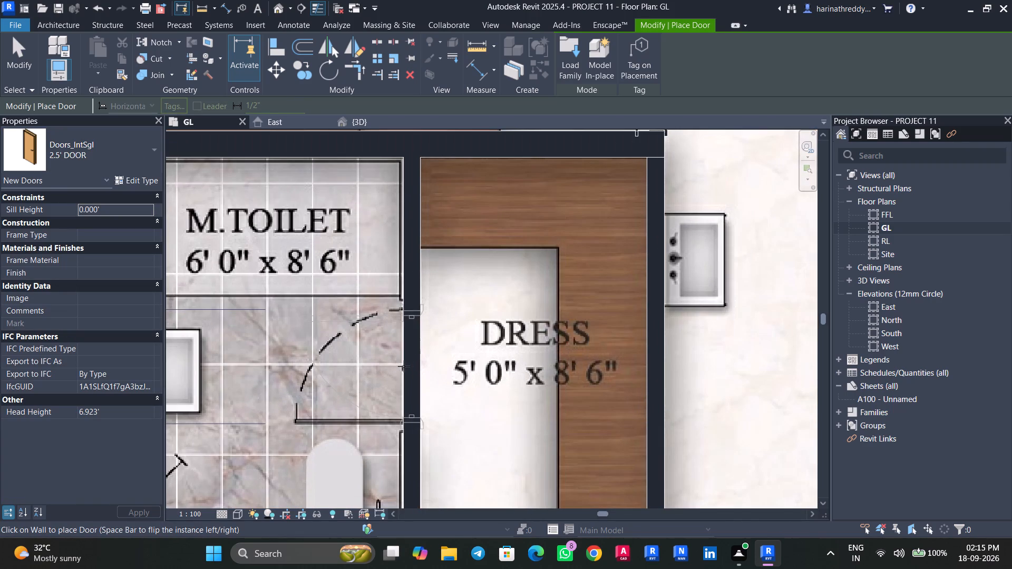
pyautogui.click(404, 366)
pyautogui.press('Escape')
pyautogui.press('Escape')
pyautogui.press('Escape')
# Flip the M.Toilet door to hinge at the M.Bed Room end, swinging into the toilet, and nudge it slightly toward M.Bed Room.
pyautogui.click(404, 366)
pyautogui.press('space')
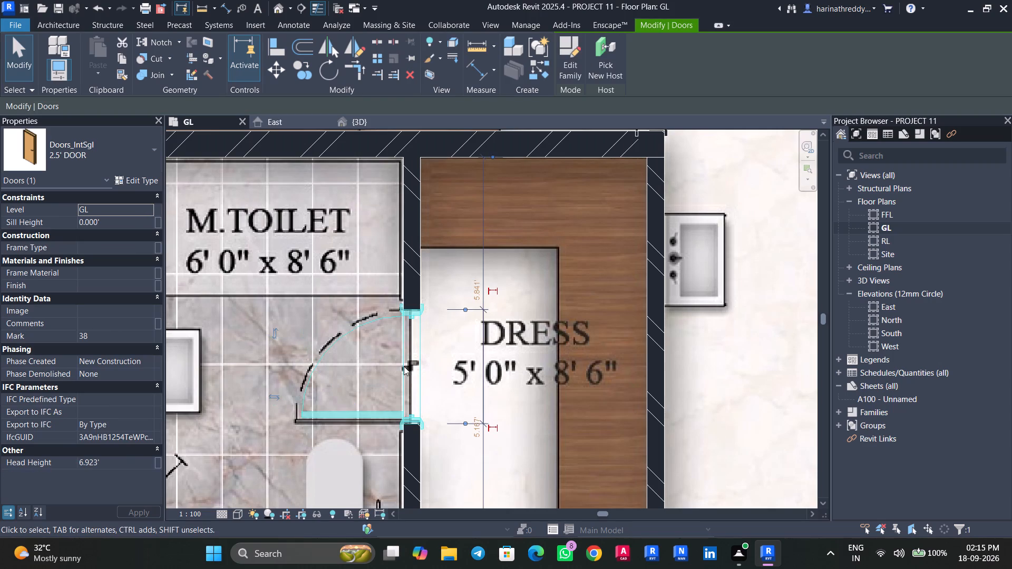
pyautogui.press('Down')
pyautogui.press('Down')
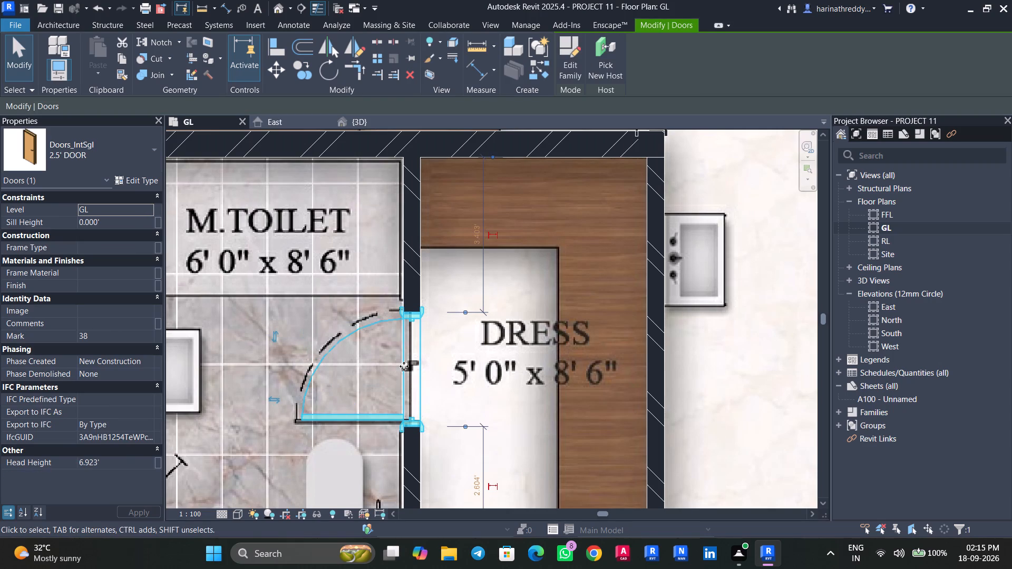
pyautogui.scroll(-5, 403, 366)
pyautogui.moveTo(435, 413); pyautogui.dragTo(411, 284, button='middle')
pyautogui.scroll(-4, 407, 330)
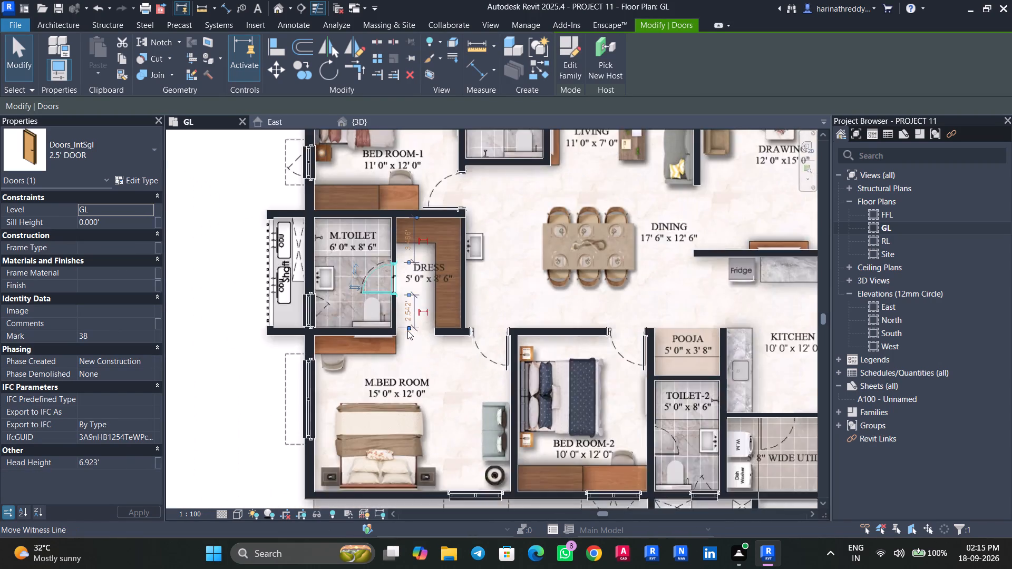
pyautogui.scroll(-3, 407, 330)
pyautogui.moveTo(436, 344); pyautogui.dragTo(415, 400, button='middle')
pyautogui.press('Escape')
# Place a 2.5' DOOR between unit 1's Bed Room-2 and Toilet-2, hinged at the end away from Pooja and swinging into the toilet.
pyautogui.scroll(5, 542, 450)
pyautogui.moveTo(506, 451); pyautogui.dragTo(432, 384, button='middle')
pyautogui.scroll(1, 502, 450)
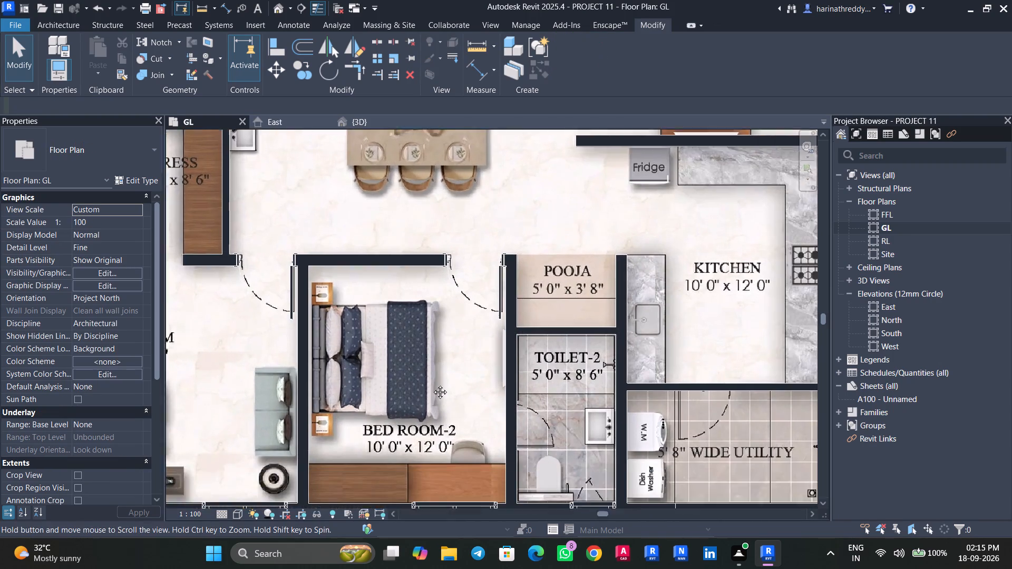
pyautogui.moveTo(432, 384); pyautogui.dragTo(424, 379, button='middle')
pyautogui.scroll(2, 424, 379)
pyautogui.write('DR')
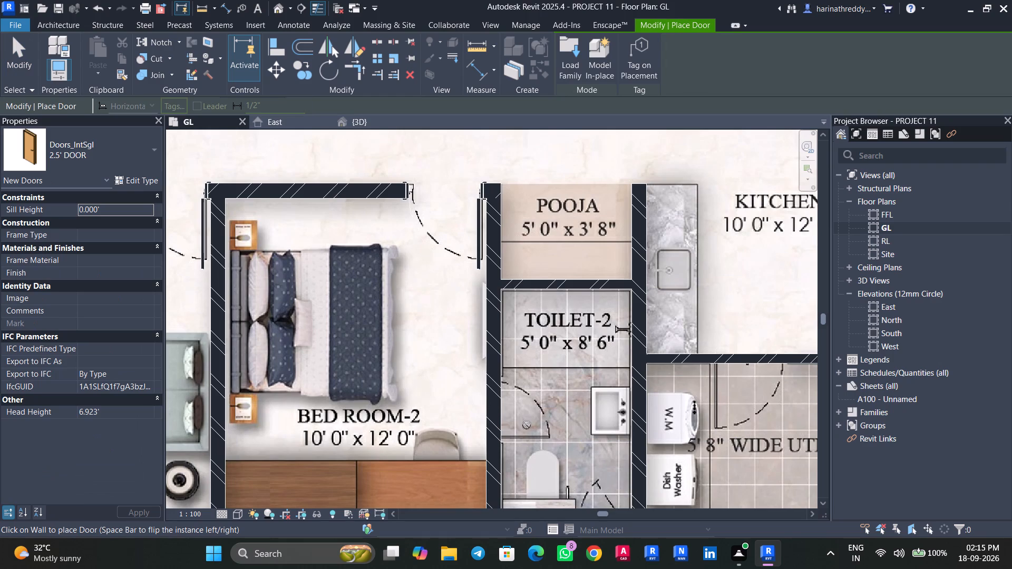
pyautogui.scroll(3, 502, 418)
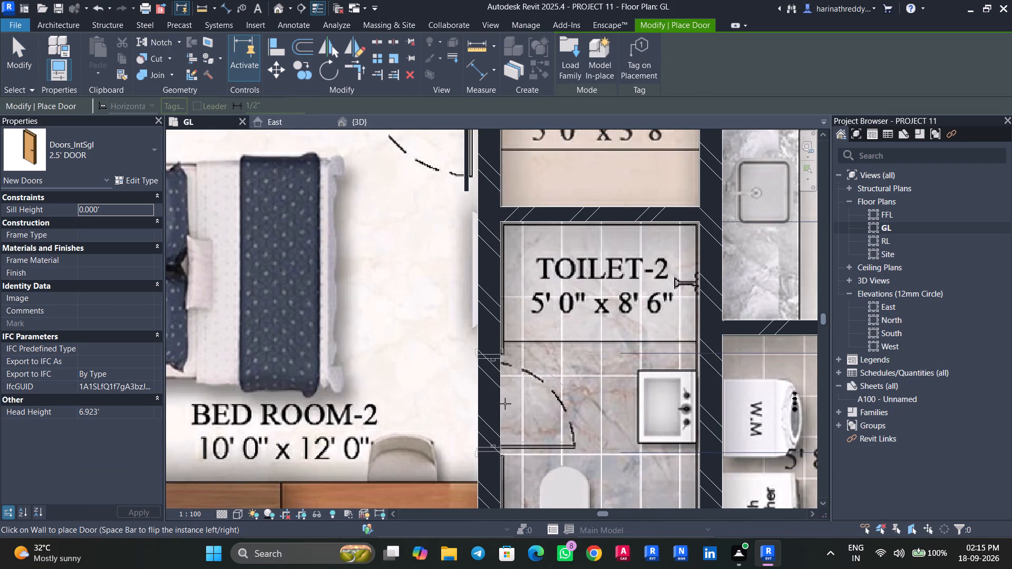
pyautogui.click(505, 404)
# Place a Doors_IntSgl 3' DOOR in the wall between unit 1's Kitchen and the 5' 8" Wide Utility, over the plan's door symbol.
pyautogui.scroll(-8, 505, 404)
pyautogui.scroll(4, 619, 386)
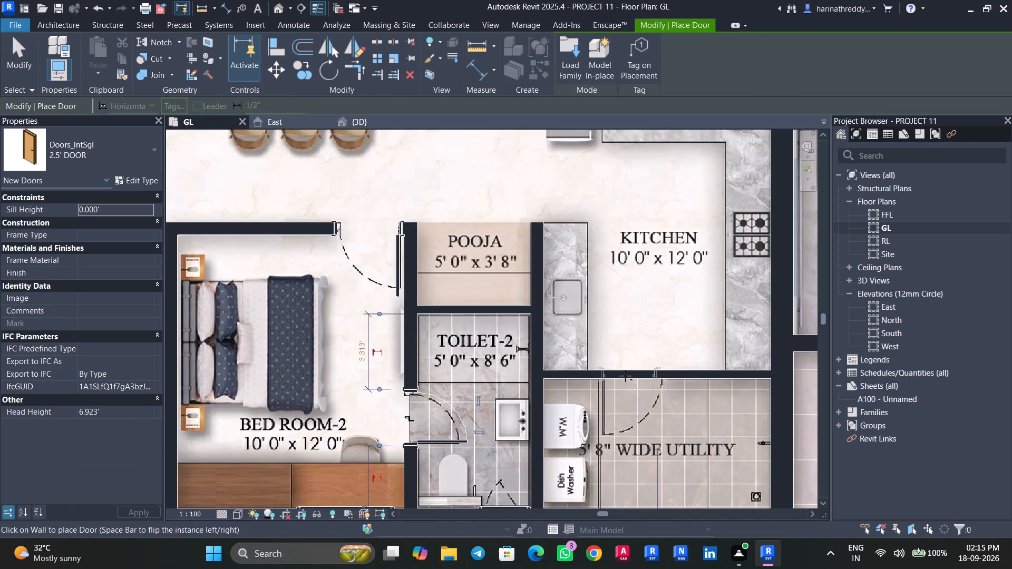
pyautogui.scroll(1, 625, 378)
pyautogui.scroll(-1, 625, 378)
pyautogui.scroll(5, 625, 378)
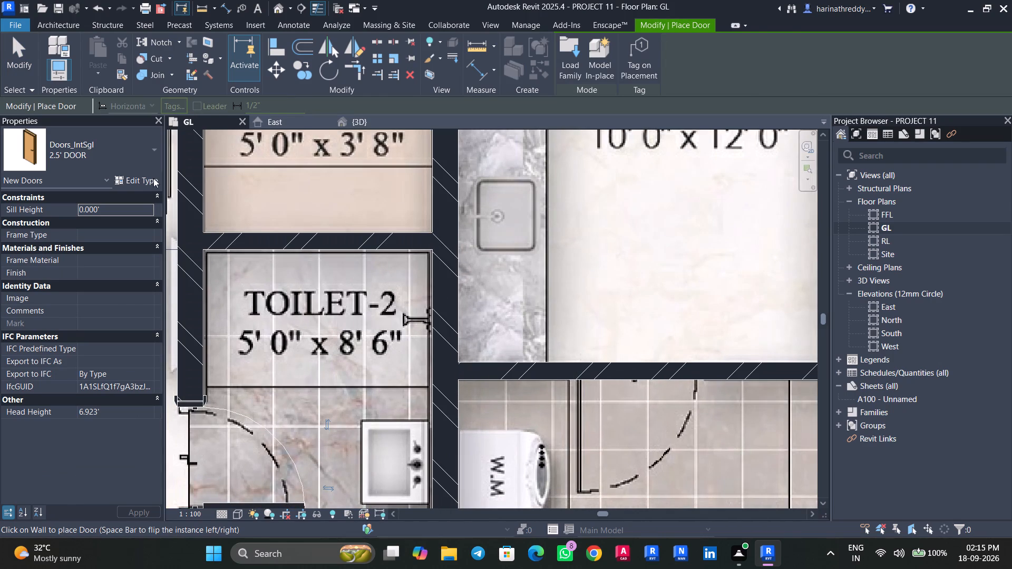
pyautogui.click(117, 152)
pyautogui.click(61, 348)
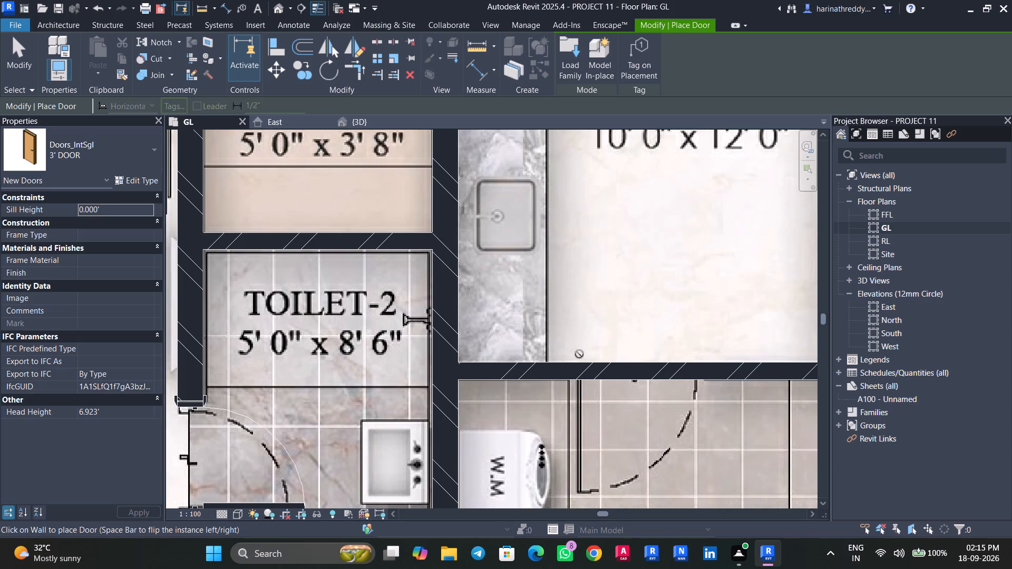
pyautogui.click(632, 378)
# Place a Doors_IntSgl 2.5' DOOR between unit 1's Bed Room-1 and Toilet-1, hinged at the Shaft end and swinging into the toilet.
pyautogui.scroll(-8, 632, 378)
pyautogui.moveTo(621, 336); pyautogui.dragTo(653, 460, button='middle')
pyautogui.moveTo(406, 349); pyautogui.dragTo(579, 423, button='middle')
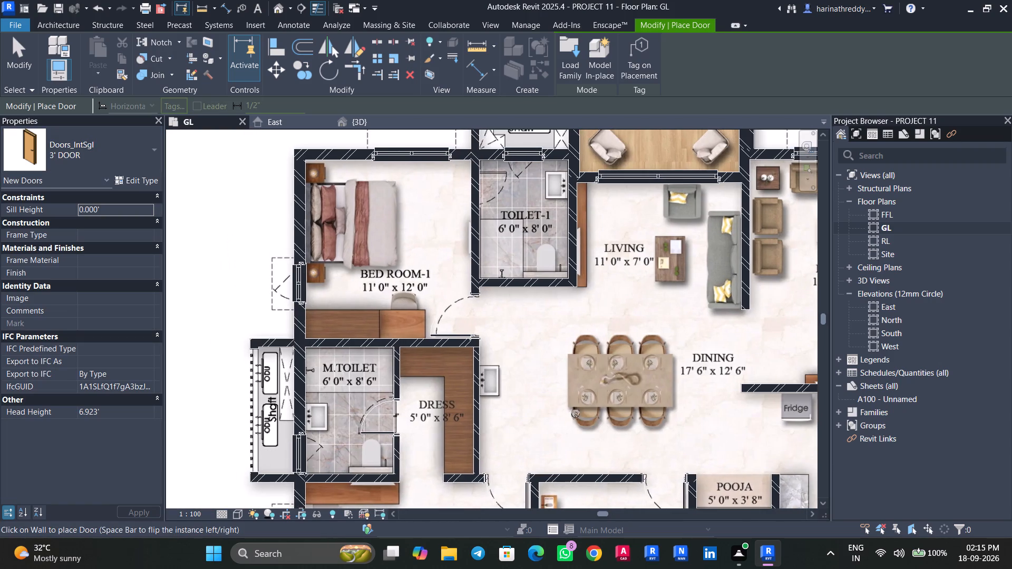
pyautogui.scroll(3, 398, 431)
pyautogui.moveTo(650, 363); pyautogui.dragTo(455, 452, button='middle')
pyautogui.scroll(-4, 447, 442)
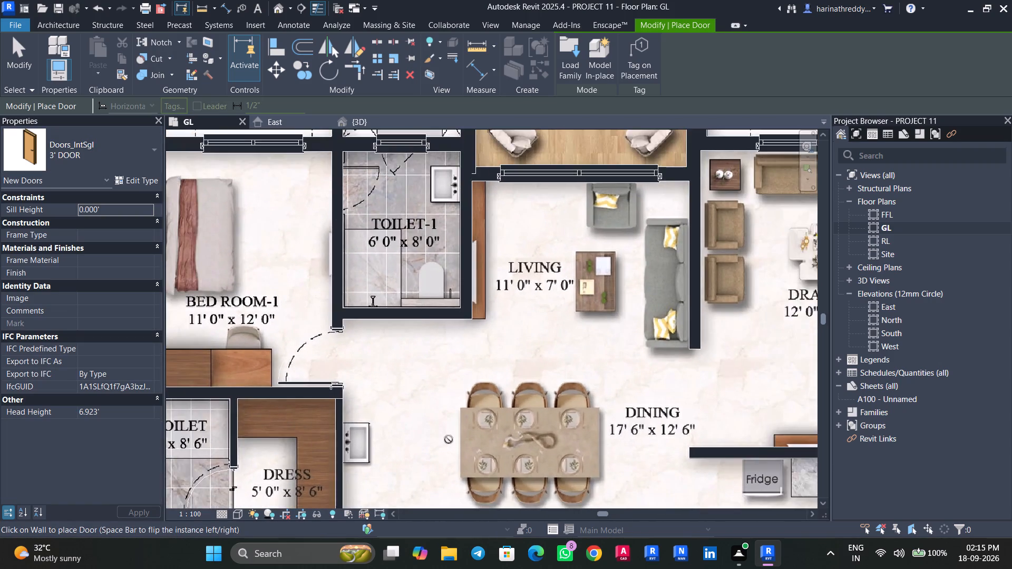
pyautogui.scroll(-2, 449, 439)
pyautogui.scroll(4, 374, 317)
pyautogui.click(114, 139)
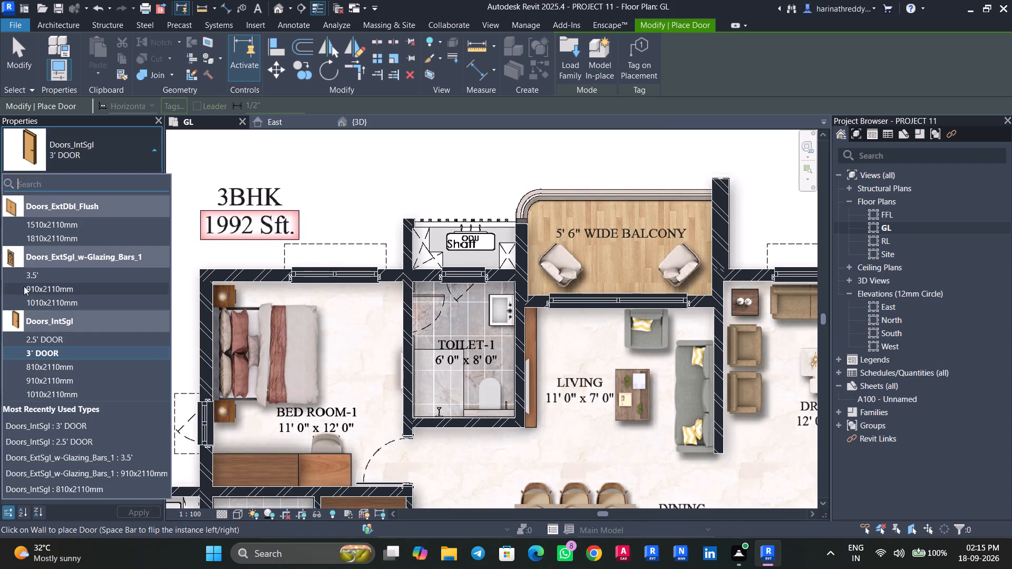
pyautogui.click(41, 337)
pyautogui.scroll(2, 423, 309)
pyautogui.scroll(-1, 423, 309)
pyautogui.scroll(2, 424, 309)
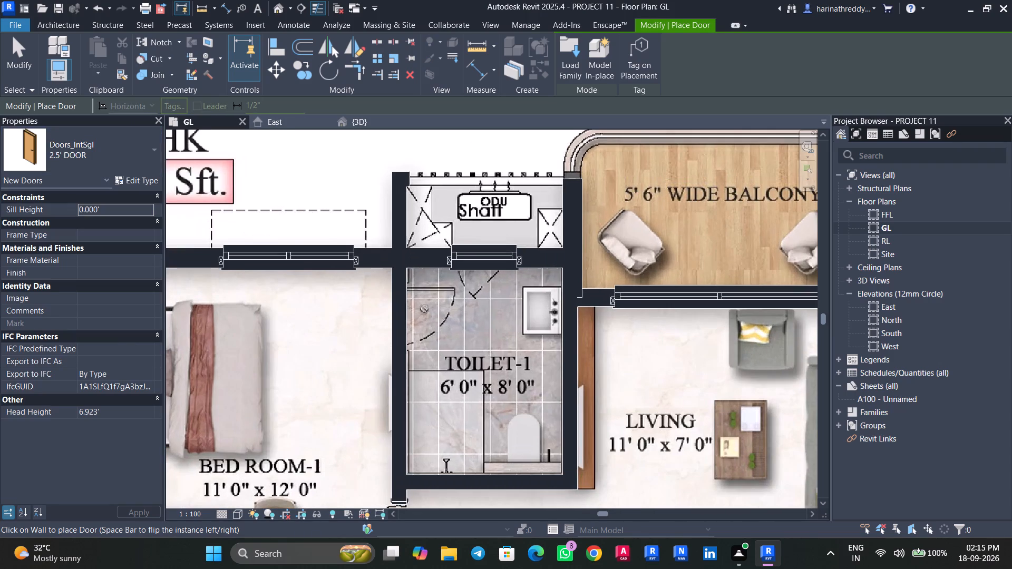
pyautogui.scroll(4, 405, 316)
pyautogui.press('space')
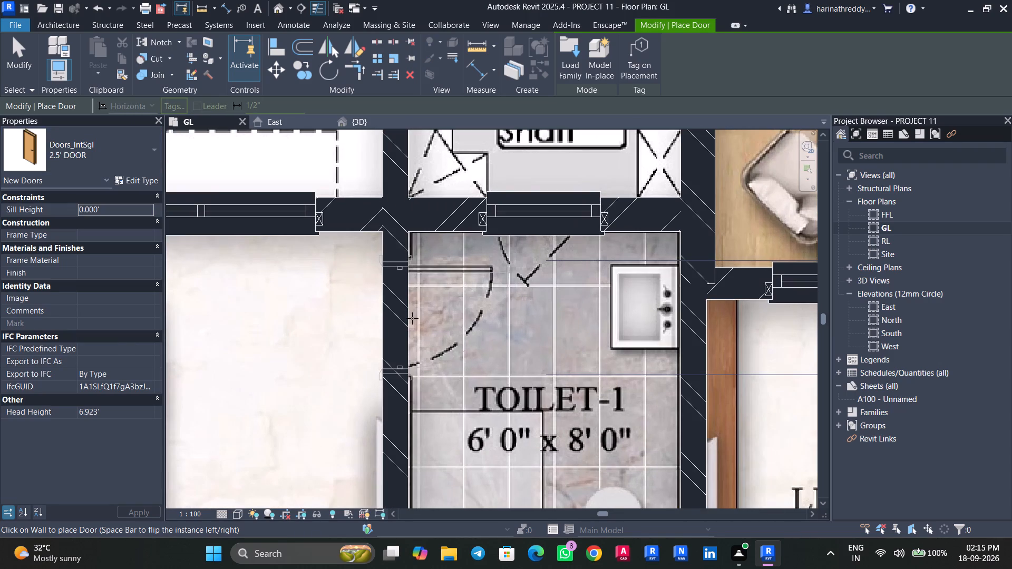
pyautogui.click(412, 318)
pyautogui.scroll(-7, 412, 318)
pyautogui.press('Escape')
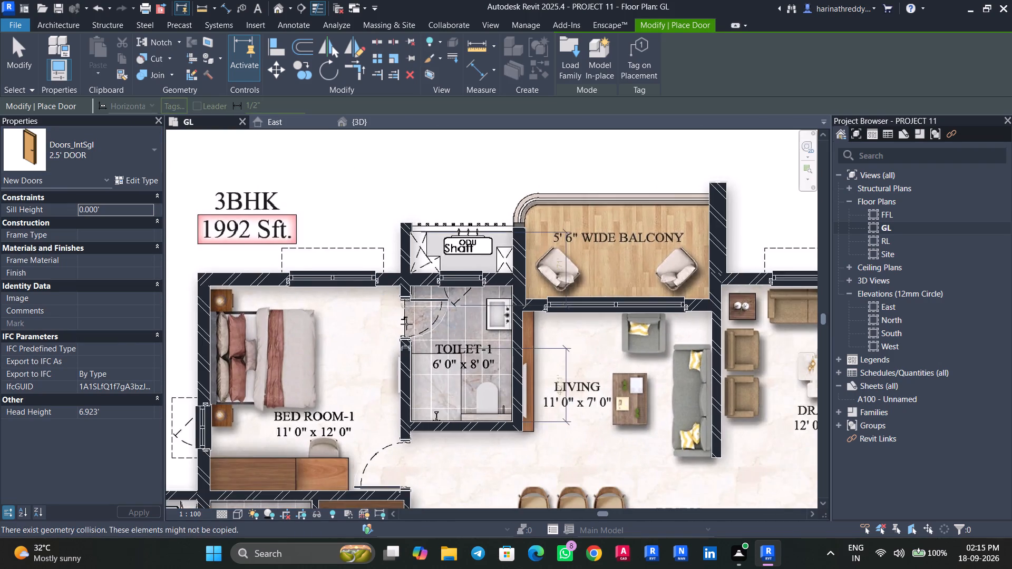
pyautogui.scroll(-5, 406, 324)
pyautogui.moveTo(414, 425); pyautogui.dragTo(394, 289, button='middle')
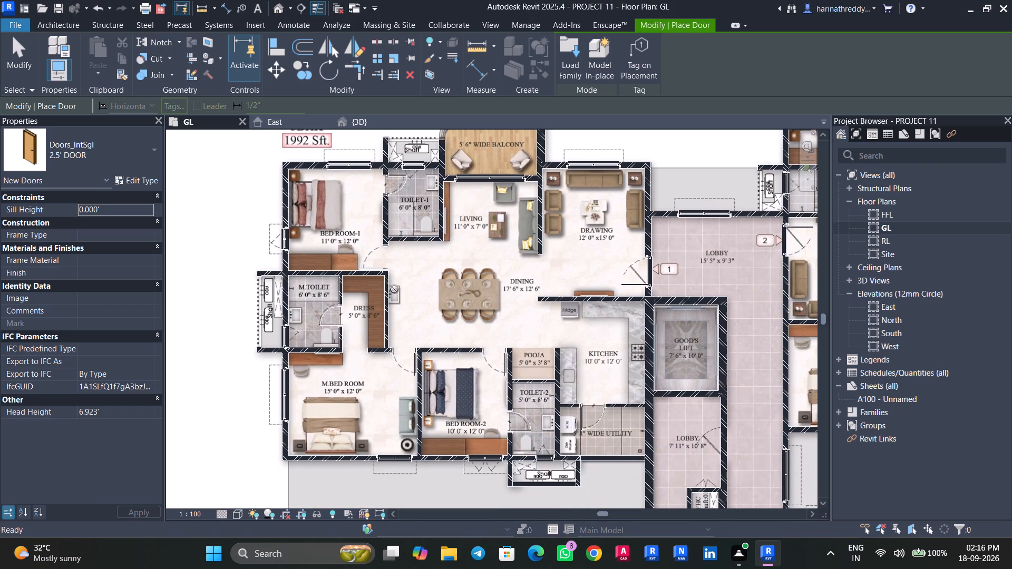
pyautogui.middleClick(394, 289)
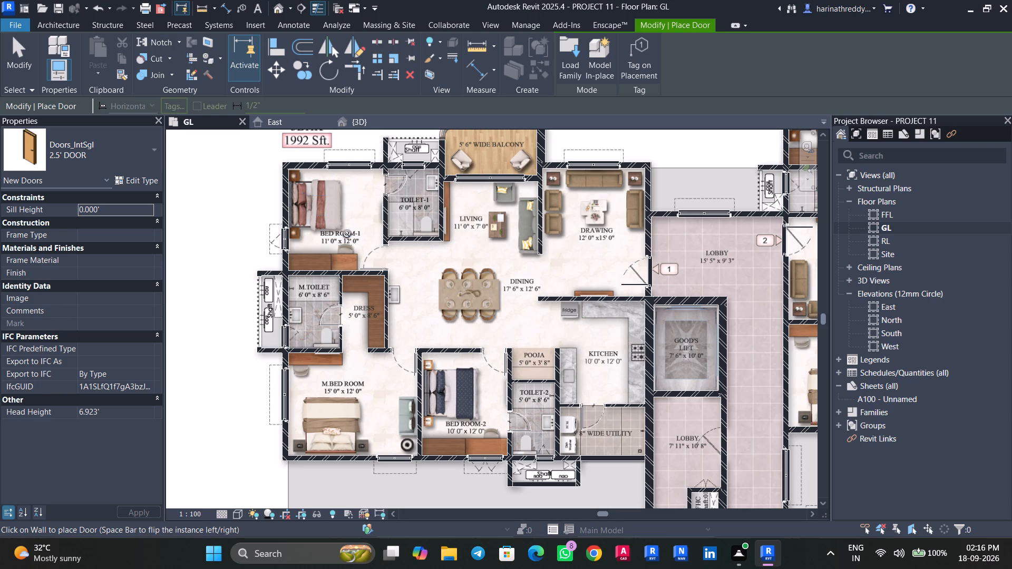
pyautogui.scroll(-3, 470, 295)
pyautogui.moveTo(468, 296); pyautogui.dragTo(447, 208, button='middle')
pyautogui.press('Escape')
pyautogui.press('Escape')
# Examine the W7 wall along the front of the four 7' 6" x 7' 6" lifts facing the 32' 8" x 9' 0" Lobby.
pyautogui.scroll(2, 371, 428)
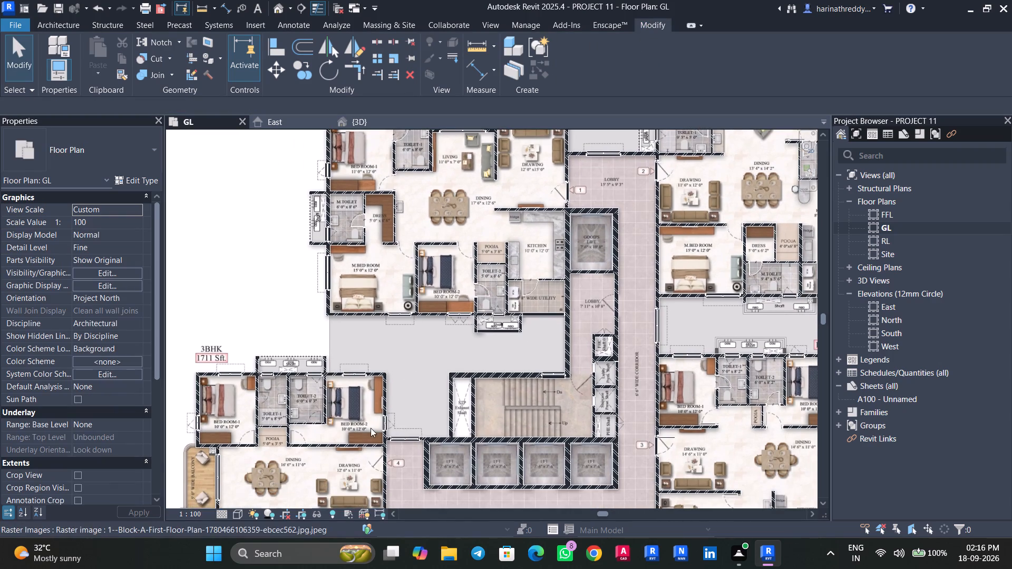
pyautogui.scroll(2, 371, 428)
pyautogui.moveTo(420, 408); pyautogui.dragTo(460, 370, button='middle')
pyautogui.scroll(-2, 494, 378)
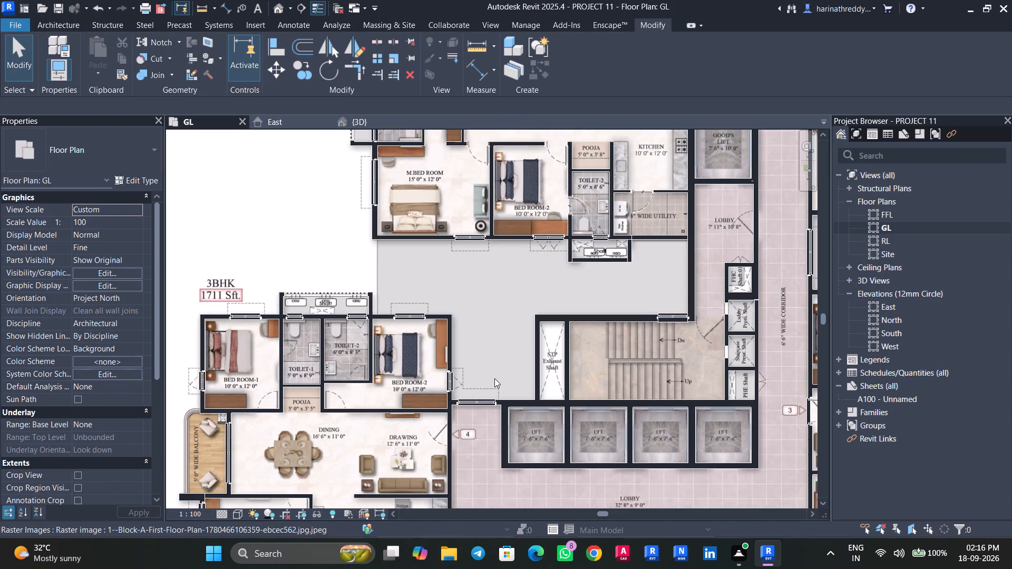
pyautogui.scroll(-1, 494, 378)
pyautogui.moveTo(494, 378); pyautogui.dragTo(519, 237, button='middle')
pyautogui.scroll(4, 565, 347)
pyautogui.click(556, 286)
pyautogui.scroll(7, 556, 301)
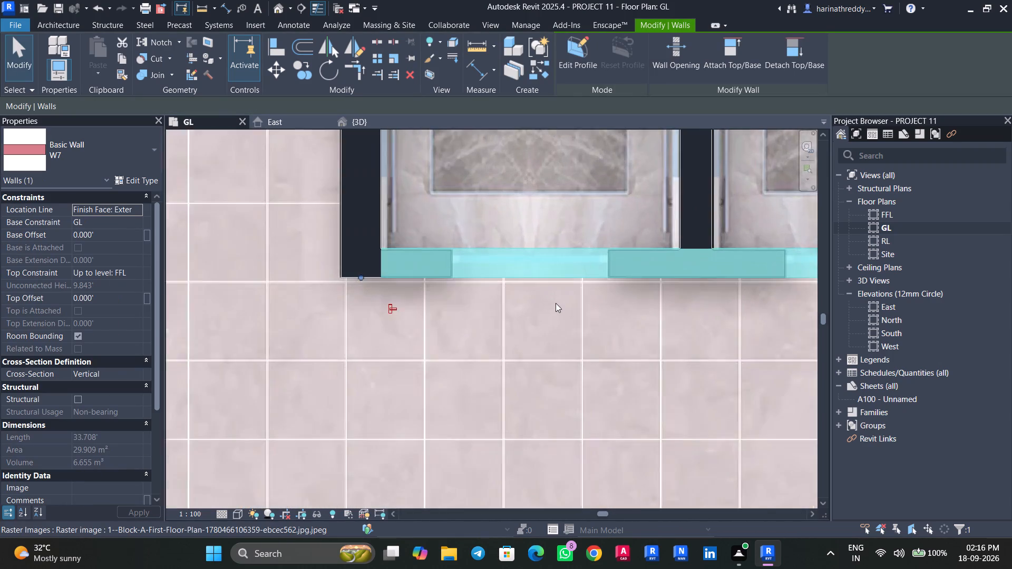
pyautogui.scroll(3, 556, 303)
pyautogui.moveTo(556, 303); pyautogui.dragTo(473, 429, button='middle')
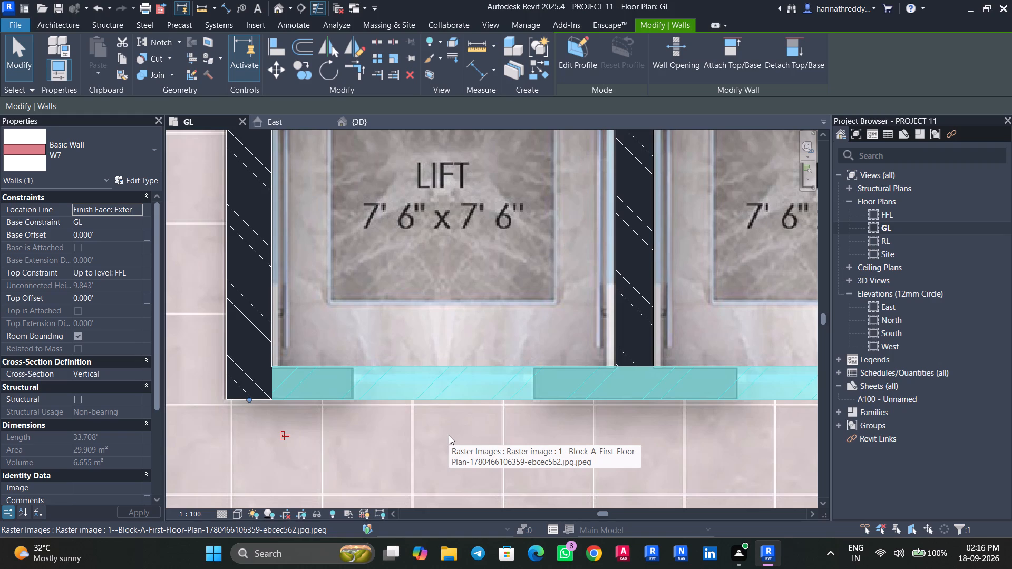
pyautogui.scroll(-2, 449, 435)
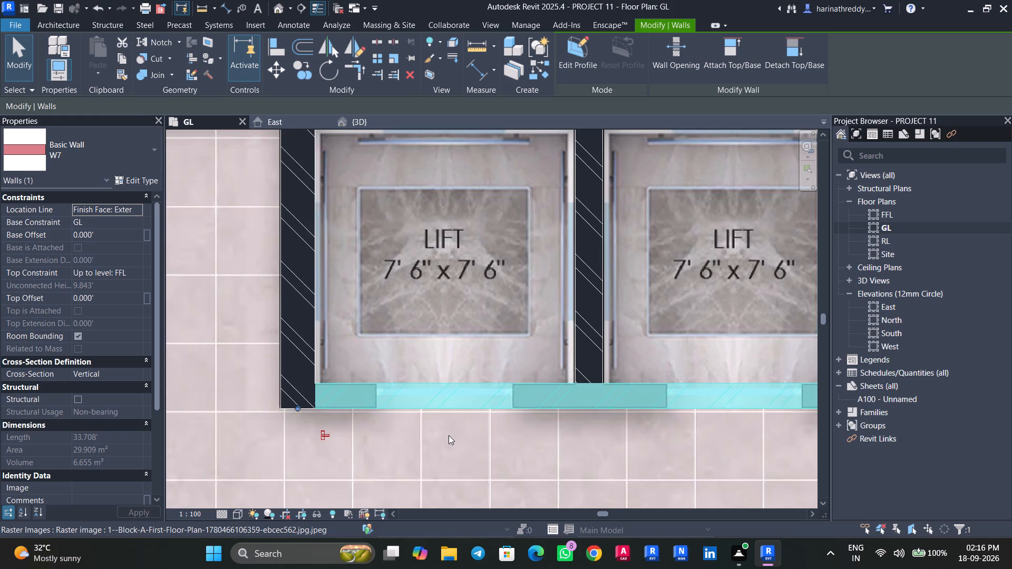
pyautogui.scroll(-2, 449, 435)
pyautogui.scroll(-6, 489, 455)
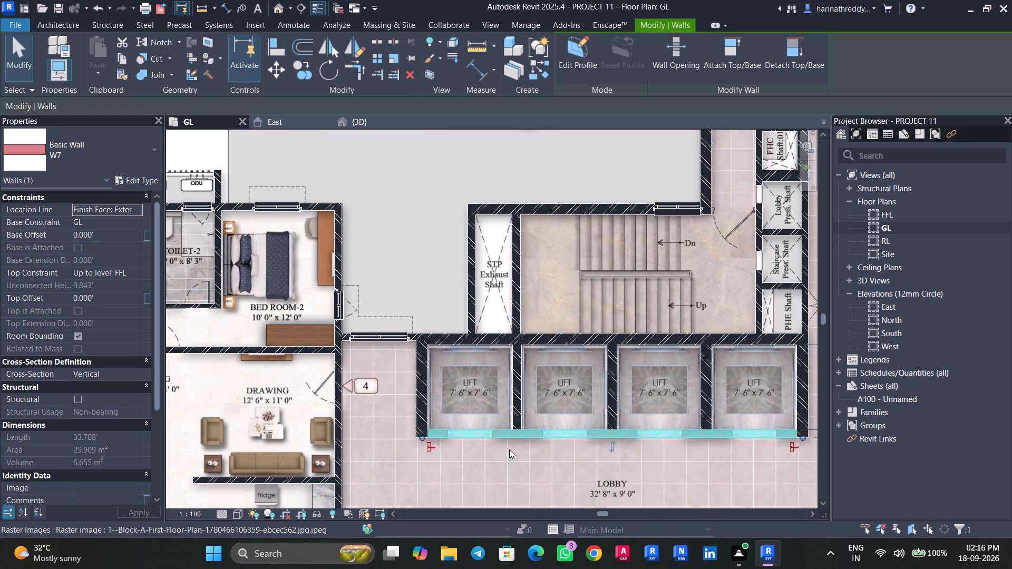
pyautogui.scroll(8, 573, 346)
pyautogui.scroll(5, 551, 395)
pyautogui.scroll(-1, 551, 395)
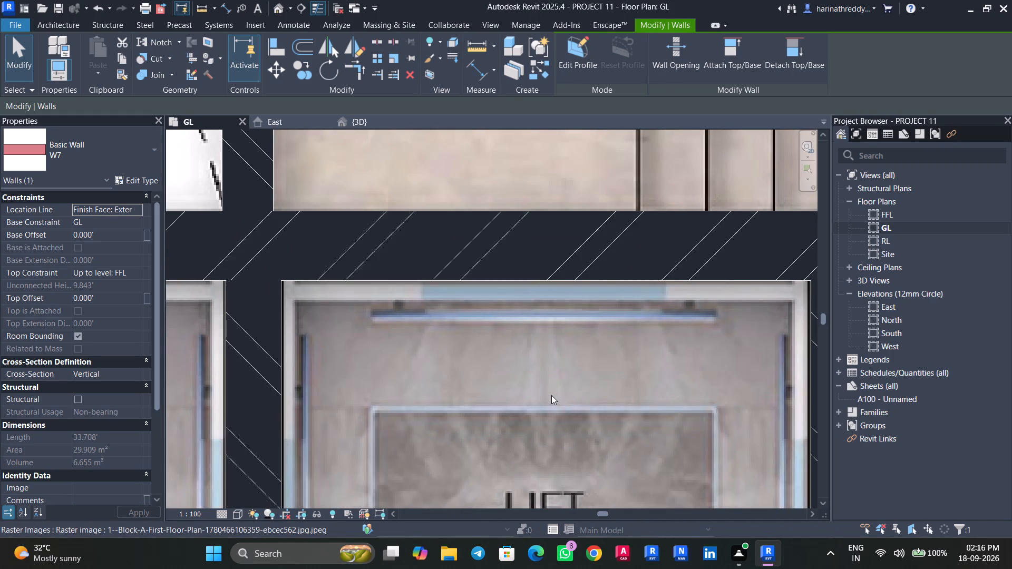
pyautogui.scroll(-7, 551, 395)
pyautogui.moveTo(551, 395); pyautogui.dragTo(347, 259, button='middle')
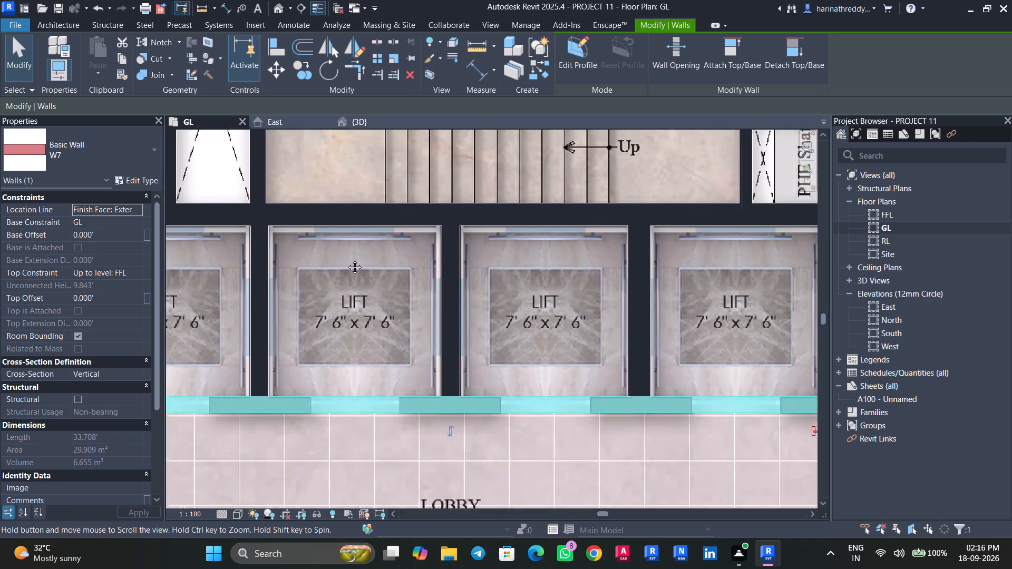
pyautogui.moveTo(347, 259); pyautogui.dragTo(299, 277, button='middle')
pyautogui.press('Escape')
pyautogui.press('Escape')
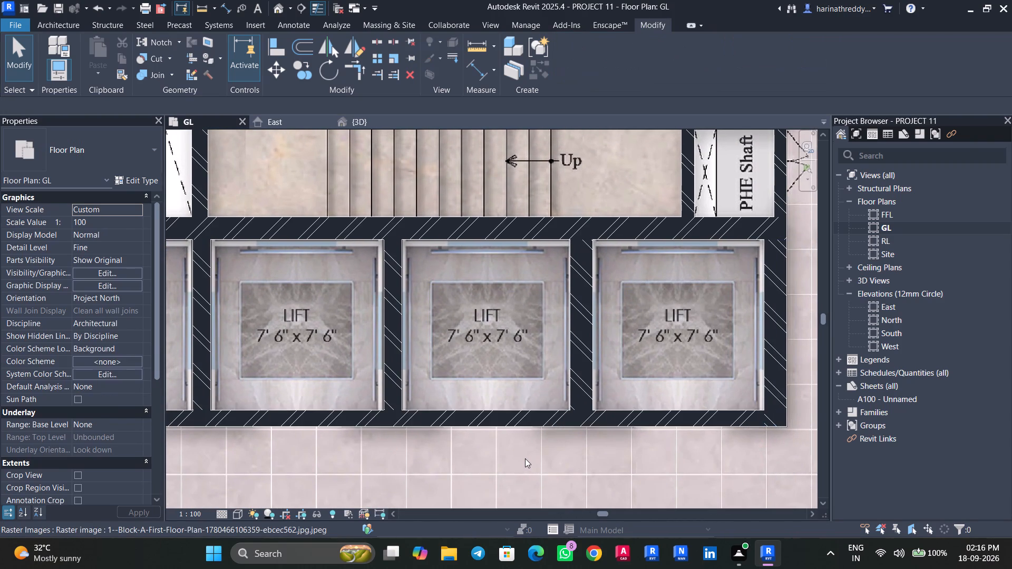
# Extend the W4 wall along the Dn side of the staircase across the door gap to the Lobby Press. Shaft wall.
pyautogui.scroll(-6, 525, 458)
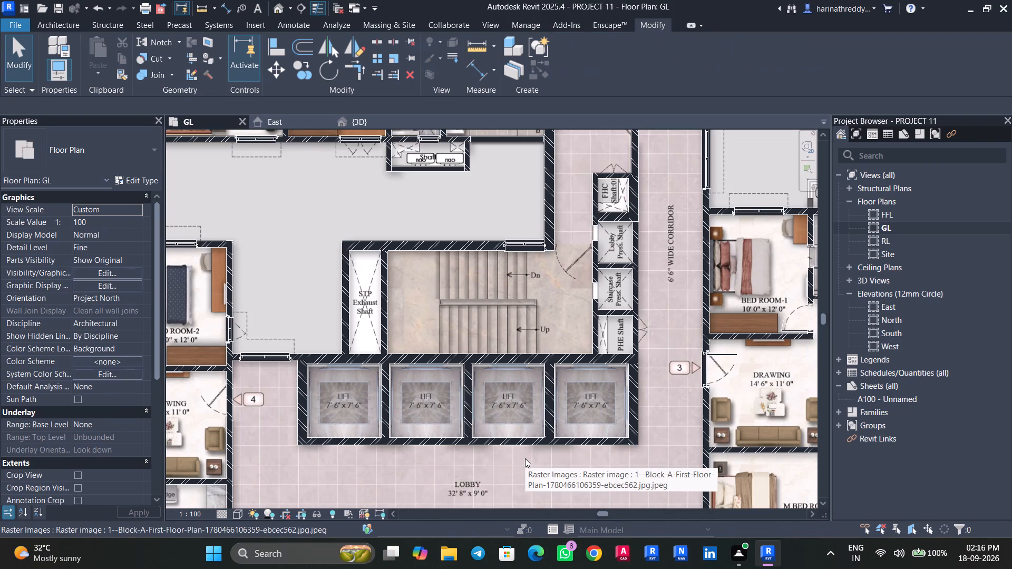
pyautogui.moveTo(538, 450); pyautogui.dragTo(668, 365, button='middle')
pyautogui.scroll(-3, 667, 367)
pyautogui.scroll(3, 755, 262)
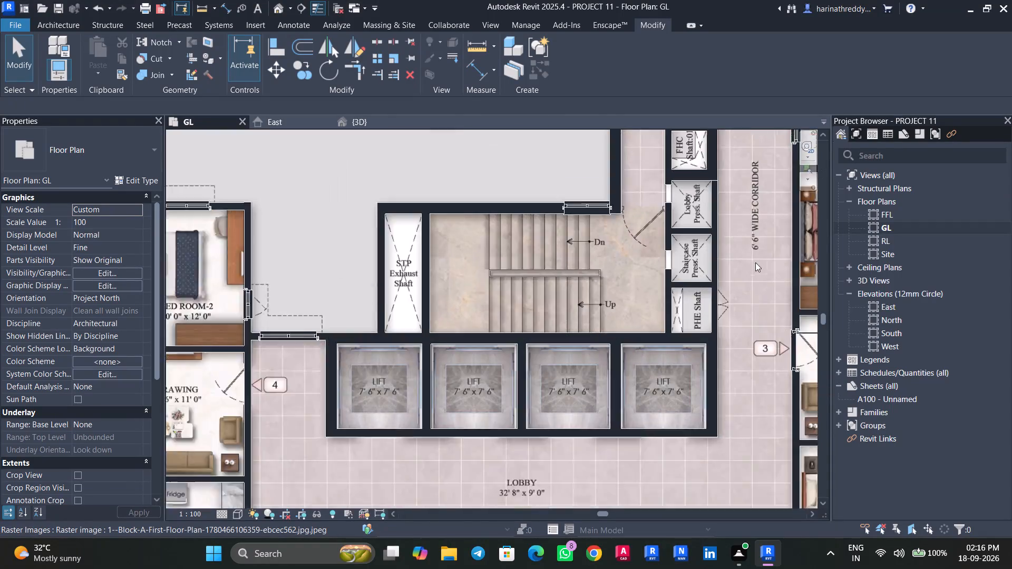
pyautogui.scroll(7, 755, 262)
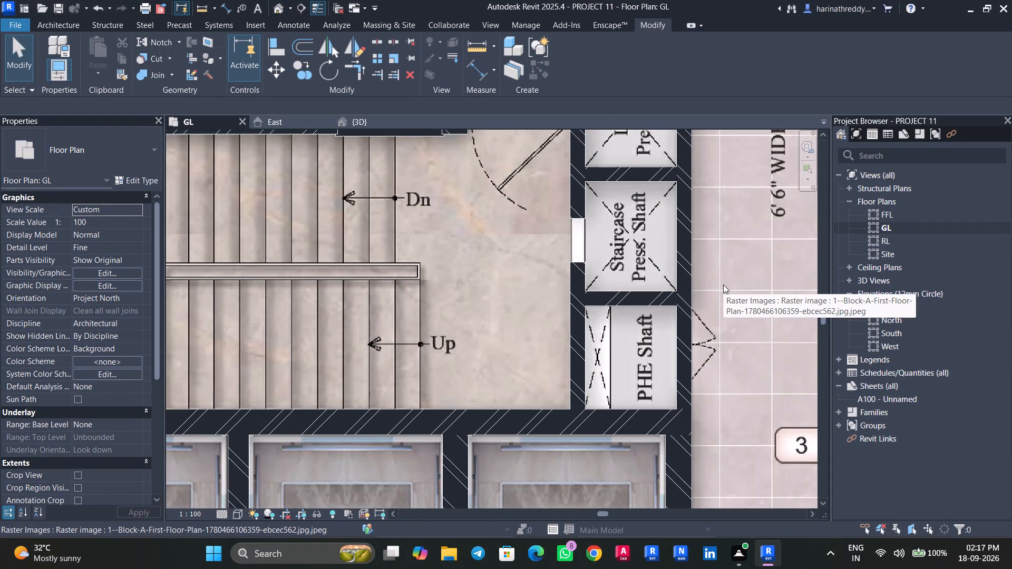
pyautogui.moveTo(723, 285); pyautogui.dragTo(712, 387, button='middle')
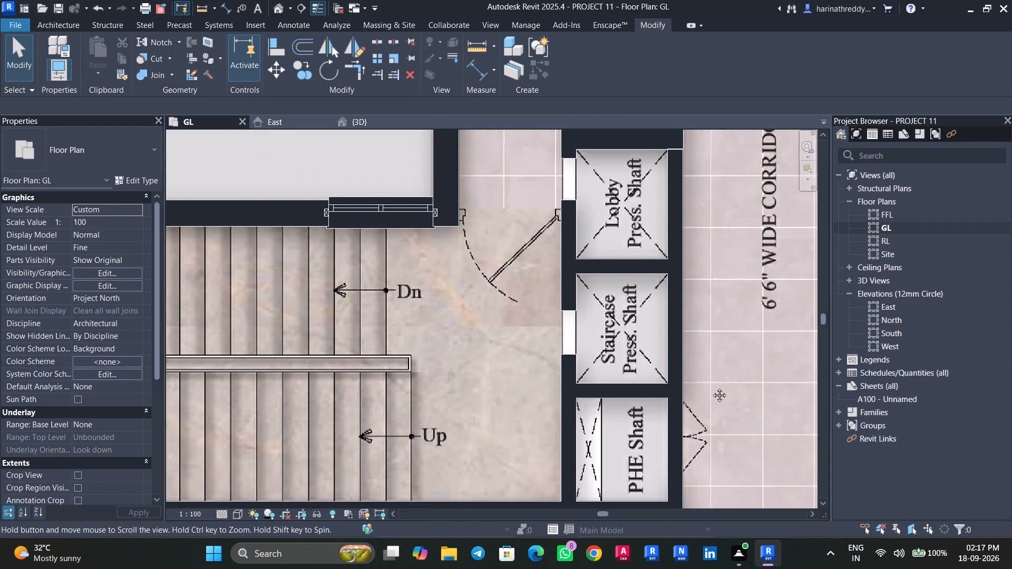
pyautogui.moveTo(712, 387); pyautogui.dragTo(709, 398, button='middle')
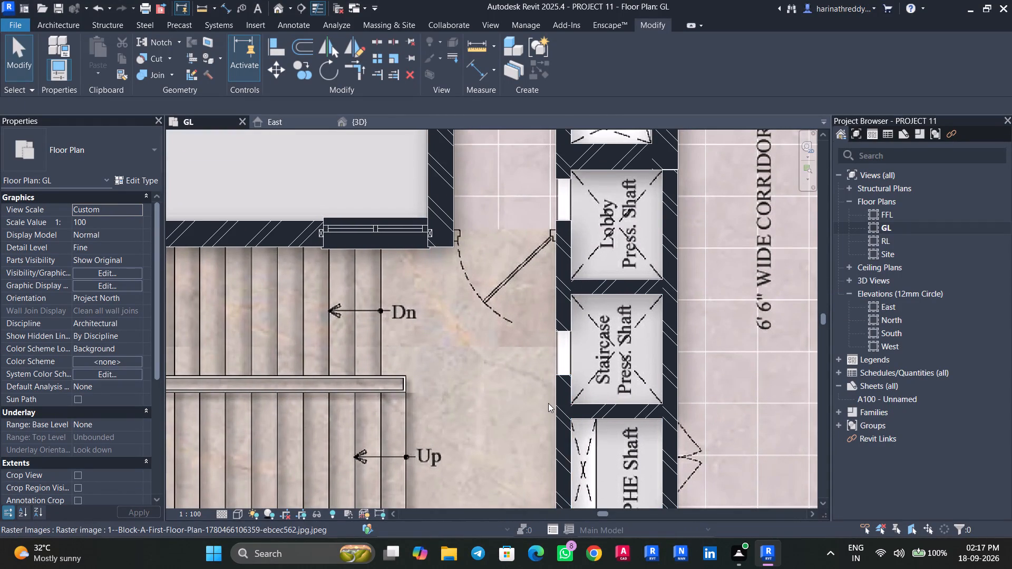
pyautogui.scroll(-6, 548, 403)
pyautogui.moveTo(464, 416); pyautogui.dragTo(478, 337, button='middle')
pyautogui.scroll(4, 533, 269)
pyautogui.moveTo(536, 271); pyautogui.dragTo(514, 357, button='middle')
pyautogui.click(364, 328)
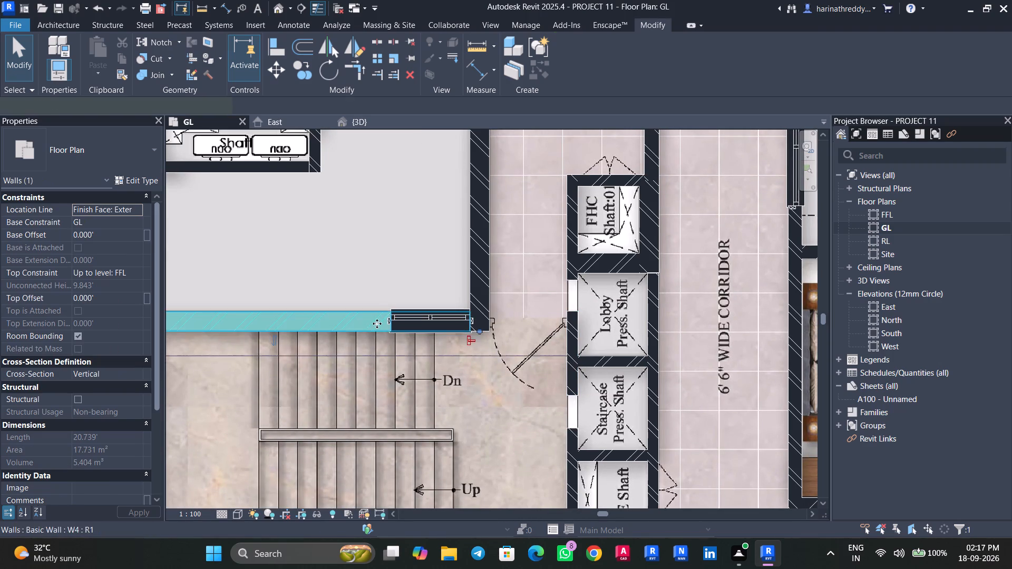
pyautogui.scroll(5, 500, 324)
pyautogui.moveTo(456, 338); pyautogui.dragTo(613, 340)
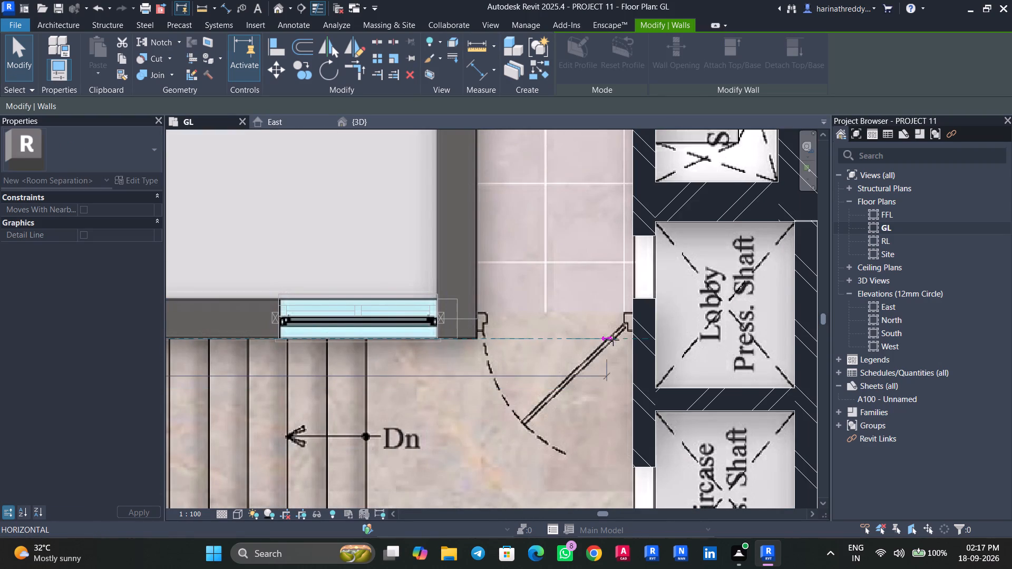
pyautogui.moveTo(613, 340); pyautogui.dragTo(631, 340)
pyautogui.press('Escape')
pyautogui.press('Escape')
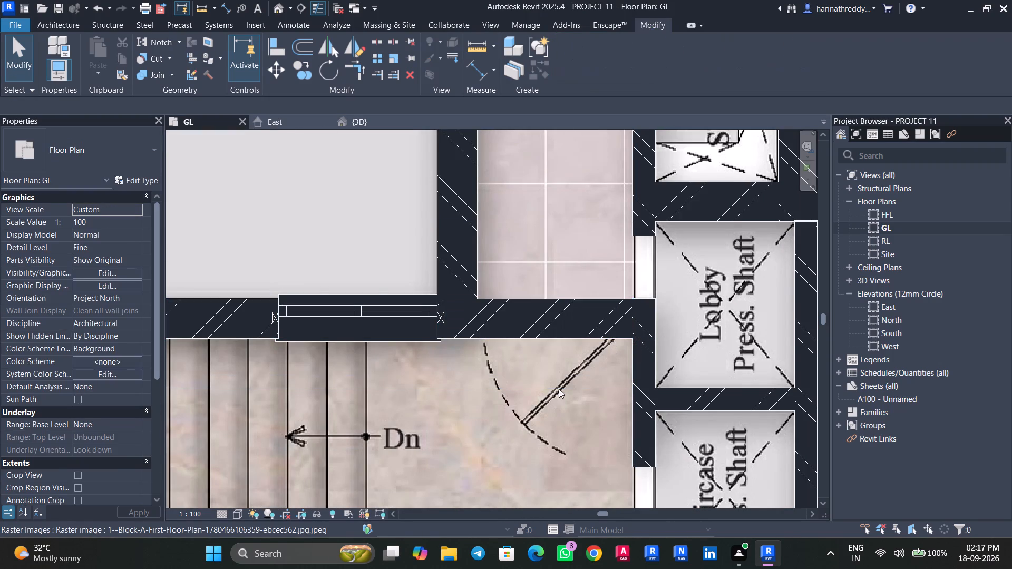
# Place a Doors_IntSgl 3' DOOR in the extended wall beside Lobby Press. Shaft, hinged at the shaft end and swinging into the staircase.
pyautogui.scroll(-6, 523, 403)
pyautogui.write('DR')
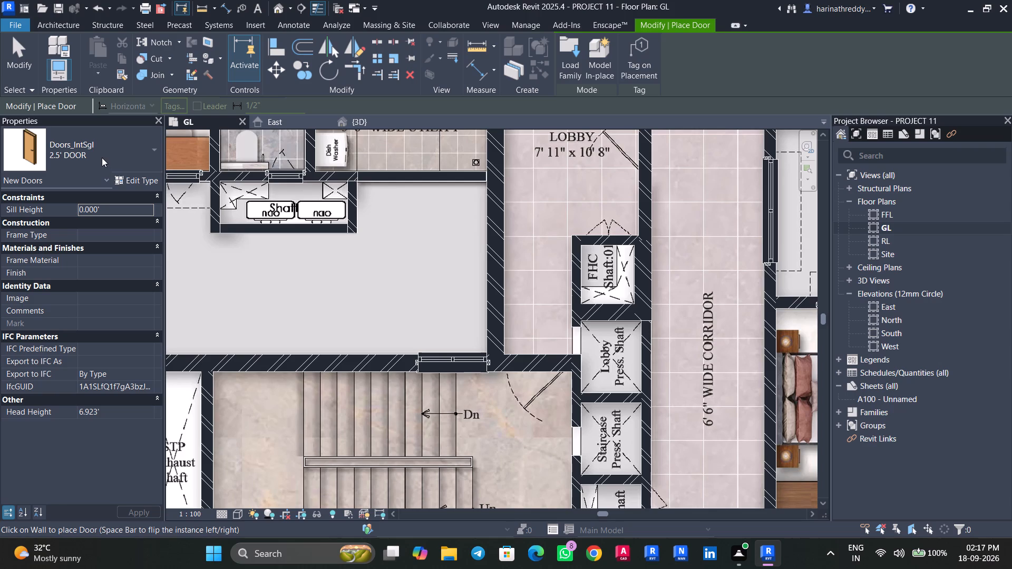
pyautogui.click(77, 147)
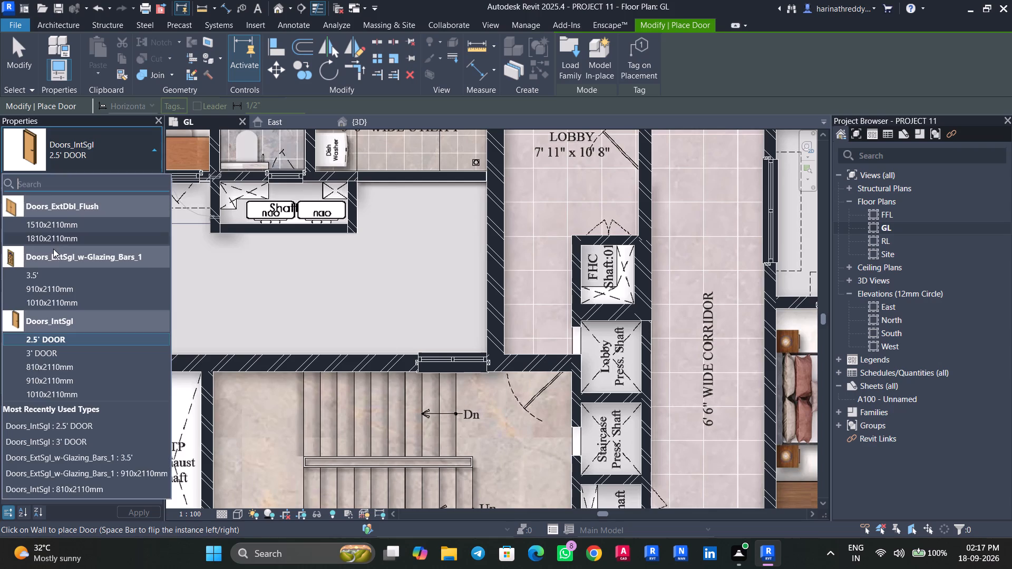
pyautogui.click(51, 355)
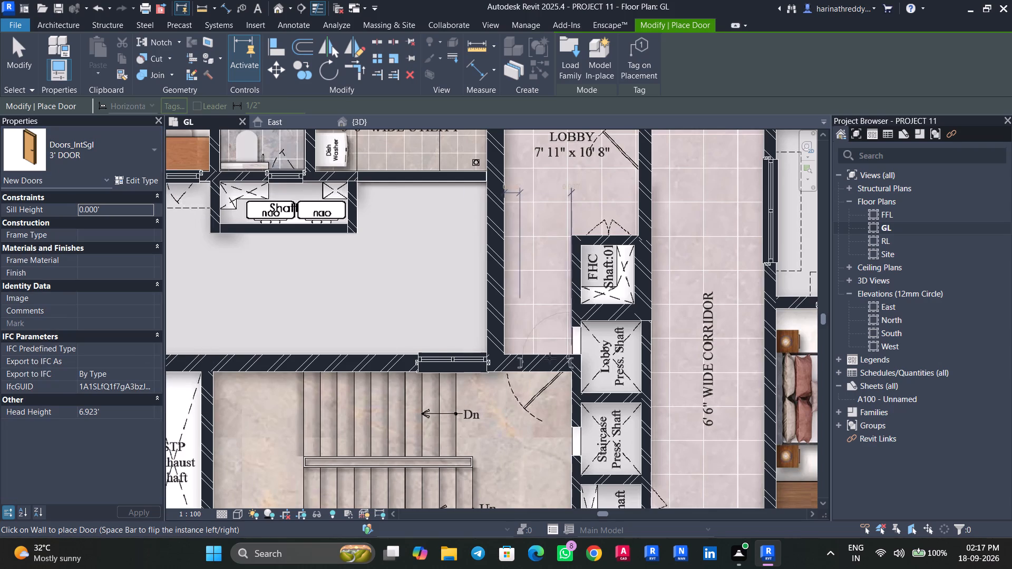
pyautogui.scroll(2, 533, 372)
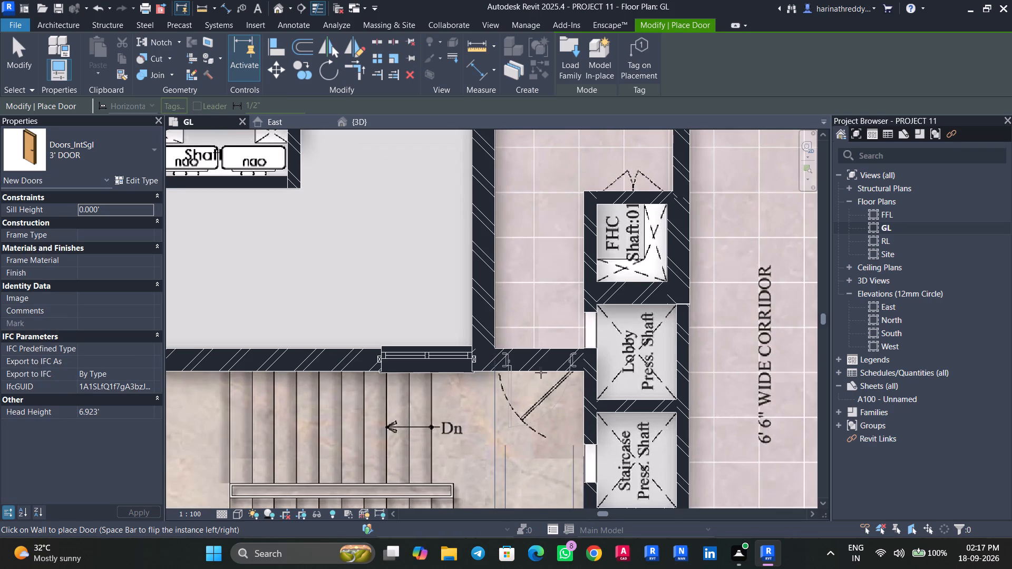
pyautogui.press('space')
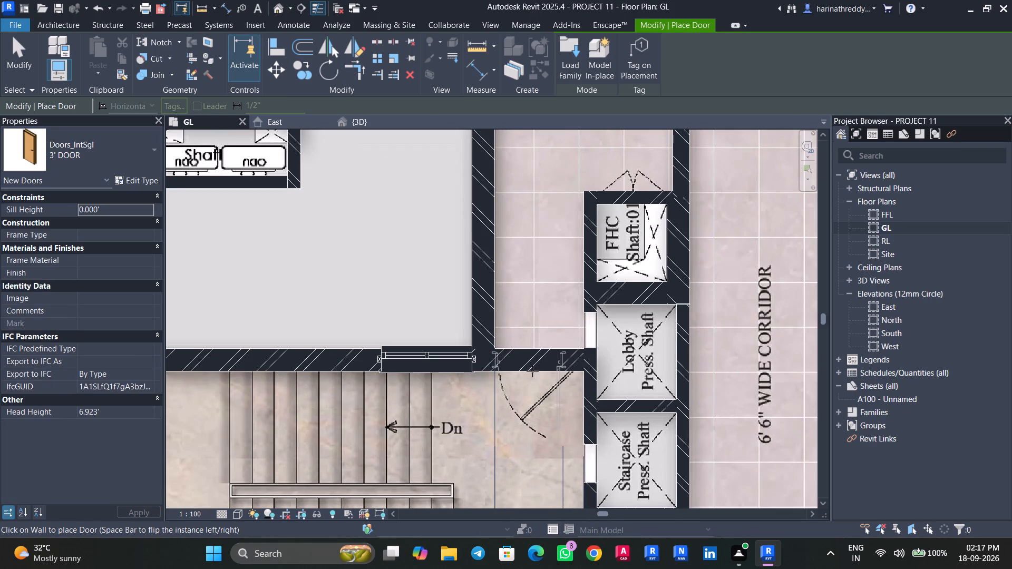
pyautogui.click(539, 371)
pyautogui.press('Escape')
pyautogui.press('Escape')
pyautogui.press('Escape')
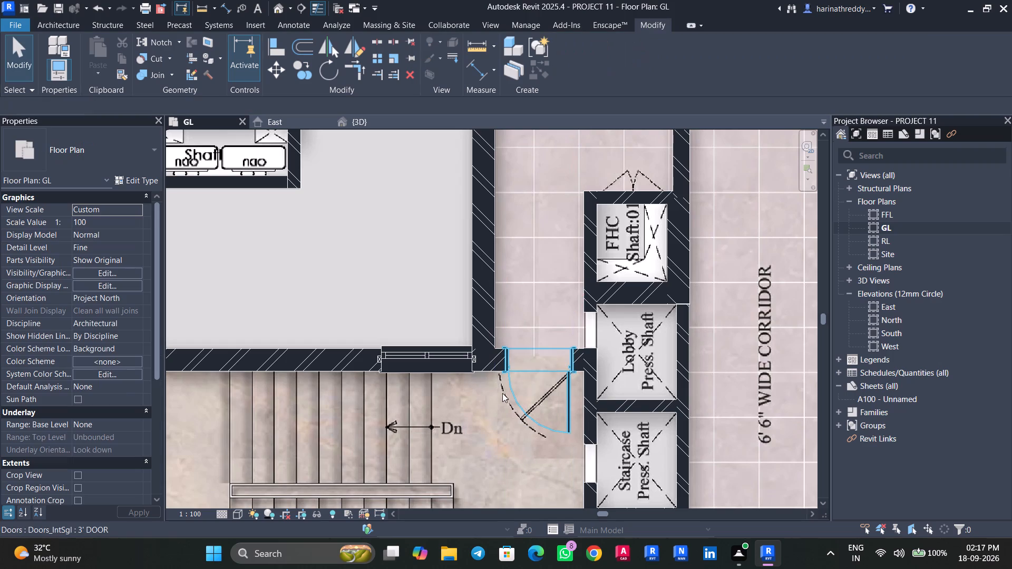
pyautogui.press('Escape')
# Duplicate the staircase door's type as 3.5' and set its Rough Width to 3.5'.
pyautogui.click(510, 372)
pyautogui.click(145, 179)
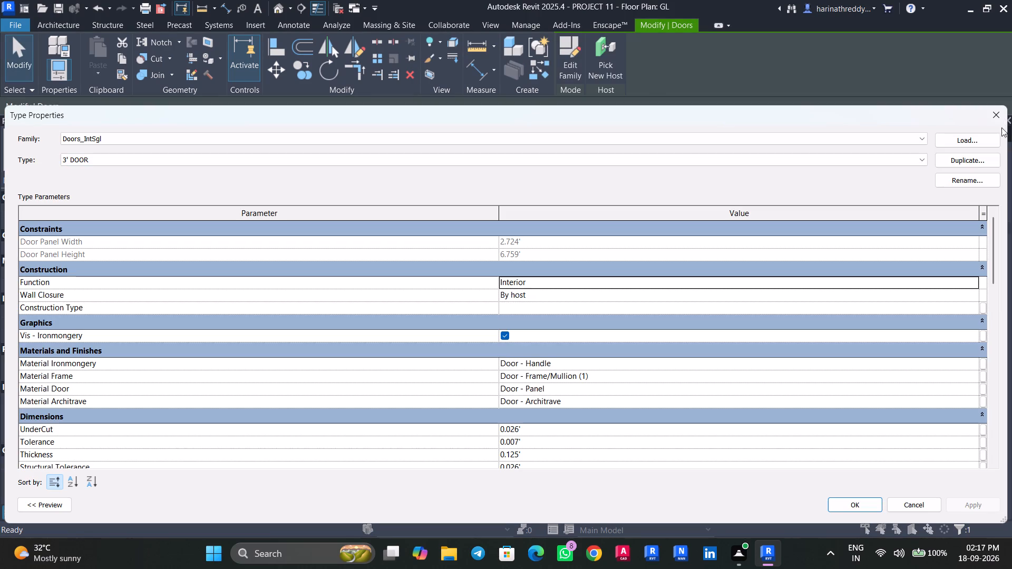
pyautogui.click(994, 161)
pyautogui.write("3.5'")
pyautogui.press('Return')
pyautogui.scroll(1, 638, 381)
pyautogui.scroll(-3, 638, 381)
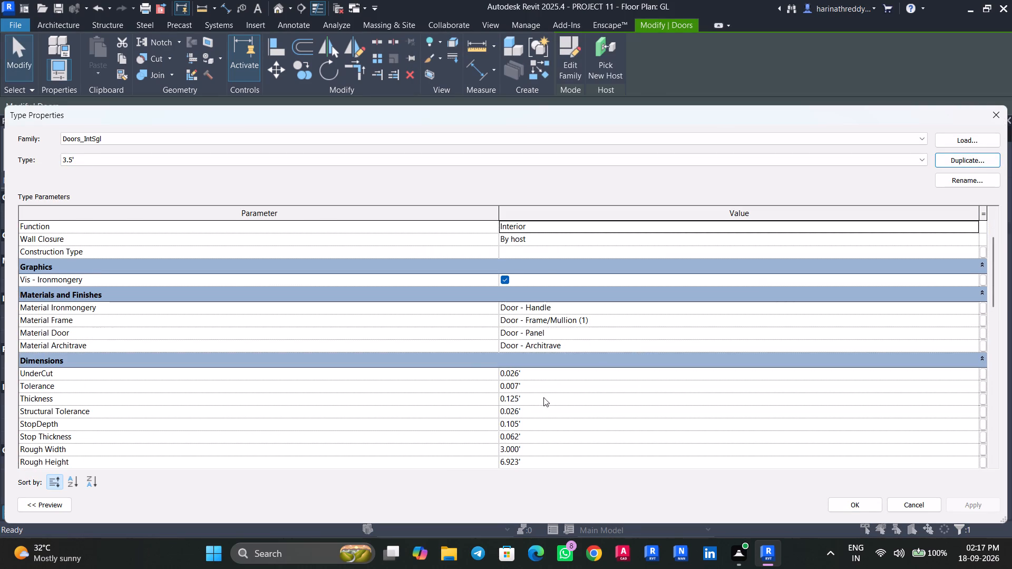
pyautogui.click(531, 415)
pyautogui.write("3.5'")
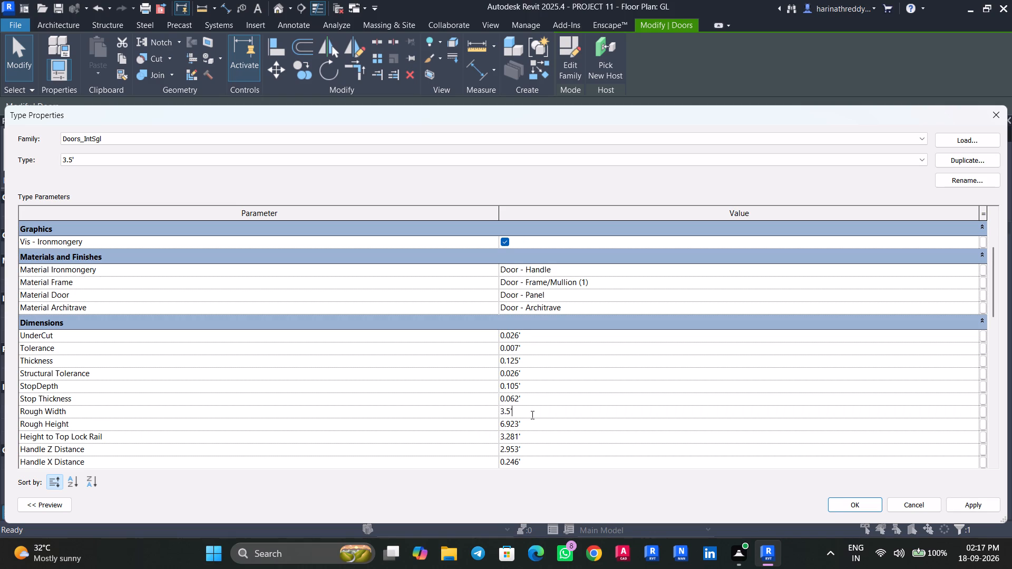
pyautogui.press('Return')
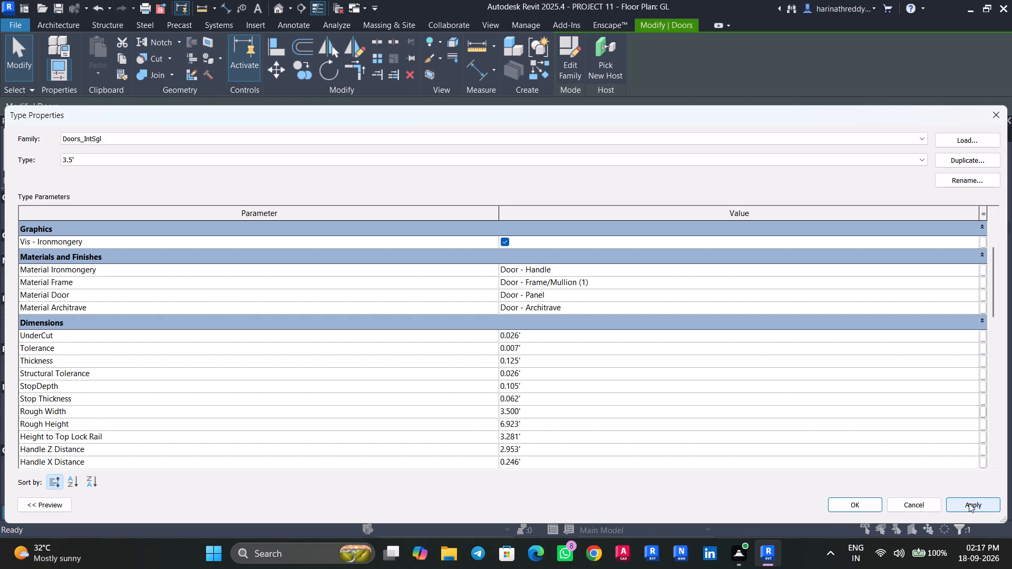
pyautogui.click(969, 503)
pyautogui.click(863, 503)
pyautogui.press('Escape')
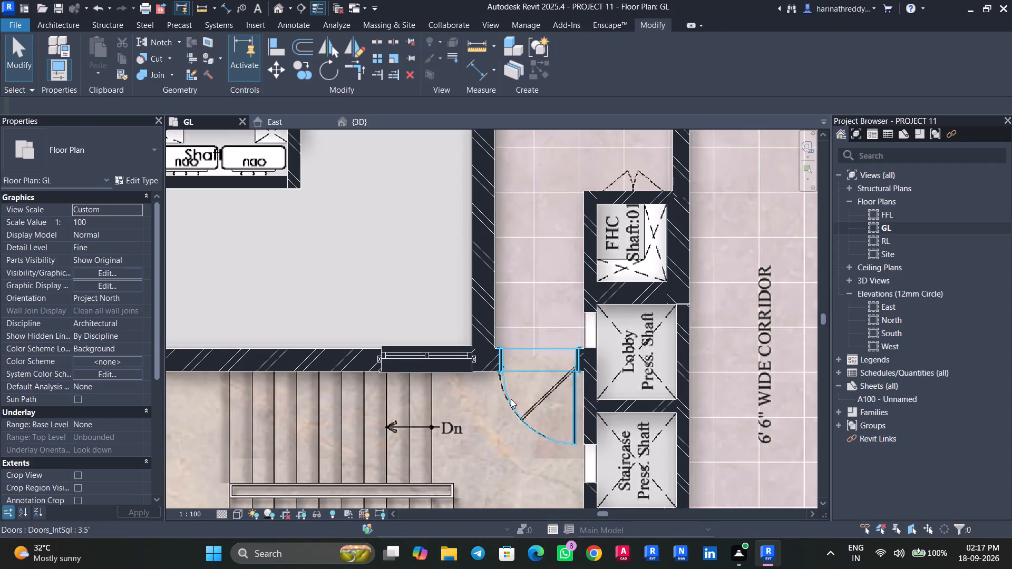
# Nudge the 3.5' staircase door one step away from the Lobby Press. Shaft to fit the plan's door symbol.
pyautogui.click(511, 393)
pyautogui.press('Left')
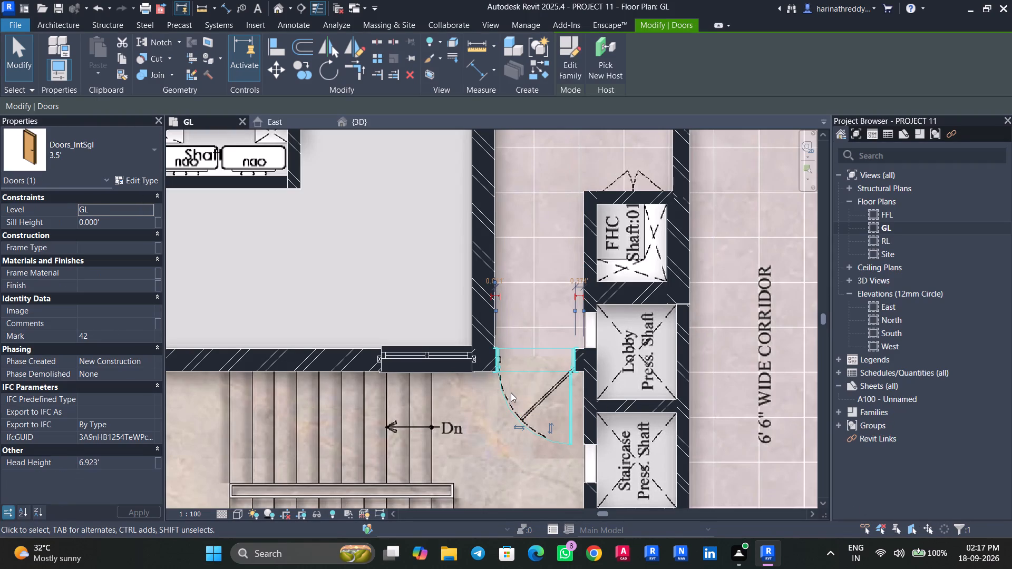
pyautogui.press('Escape')
# Place a 3' DOOR between the 7' 11" x 10' 8" Lobby and the corridor, hinged at the FHC Shaft:01 end and swinging into the lobby.
pyautogui.scroll(-2, 465, 433)
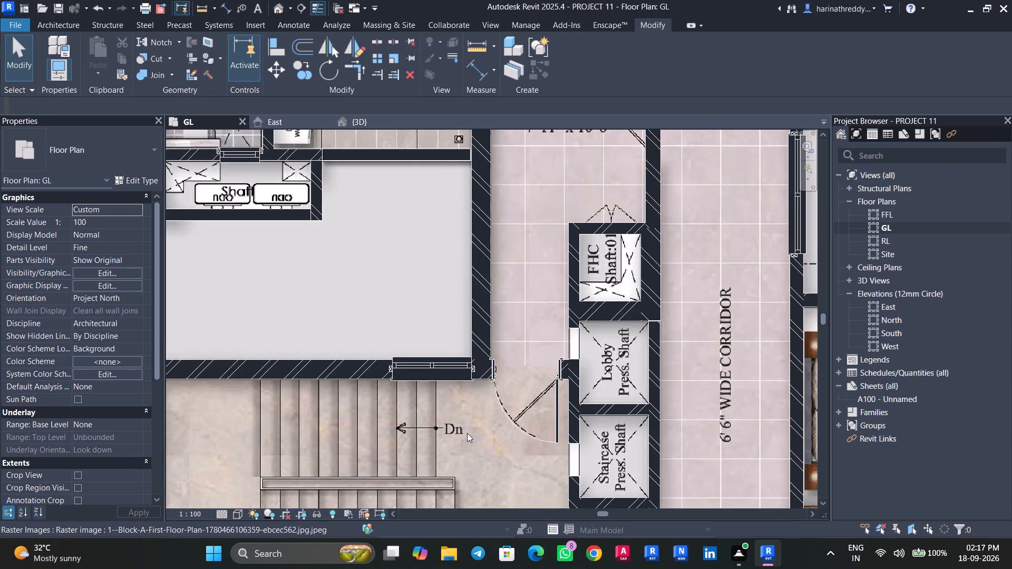
pyautogui.scroll(-3, 468, 433)
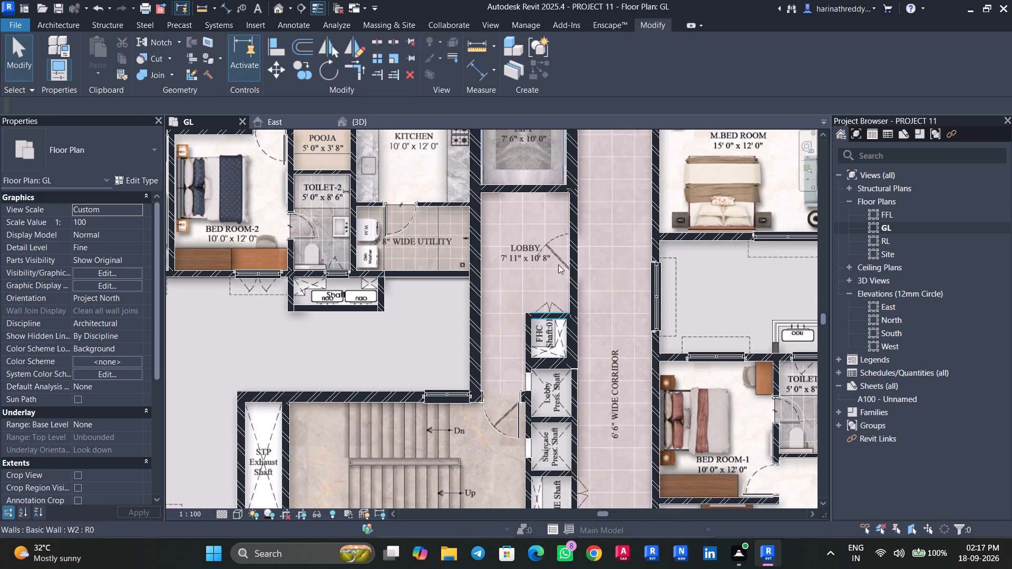
pyautogui.scroll(4, 566, 254)
pyautogui.scroll(2, 627, 249)
pyautogui.write('DR')
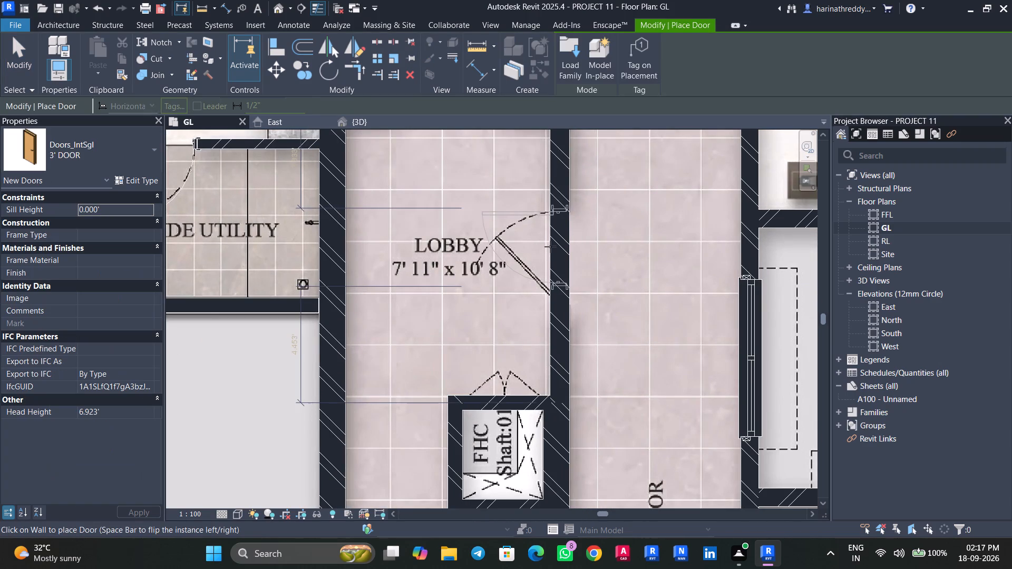
pyautogui.press('space')
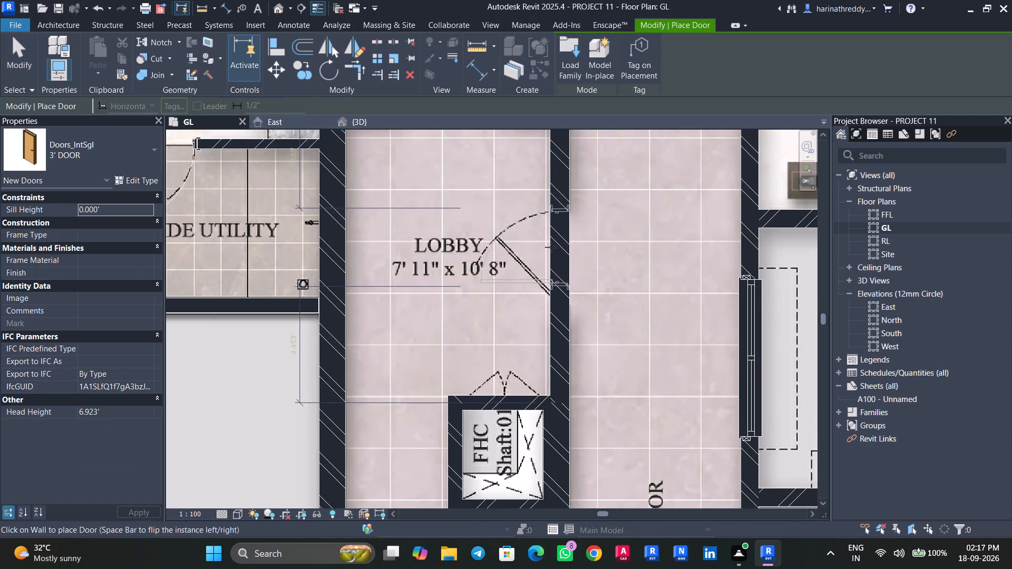
pyautogui.click(551, 247)
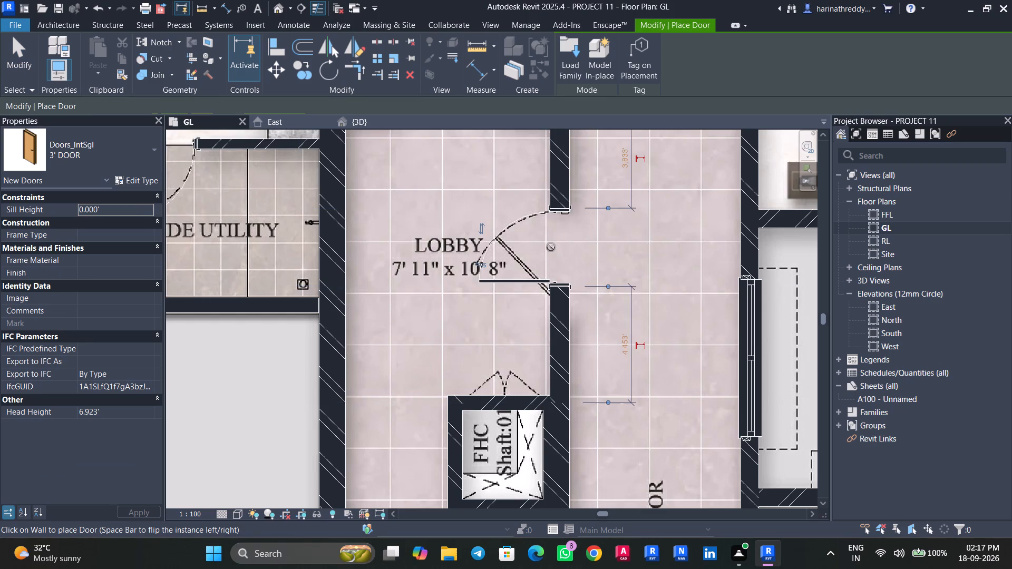
pyautogui.press('Escape')
pyautogui.press('Escape')
pyautogui.click(507, 239)
pyautogui.press('Escape')
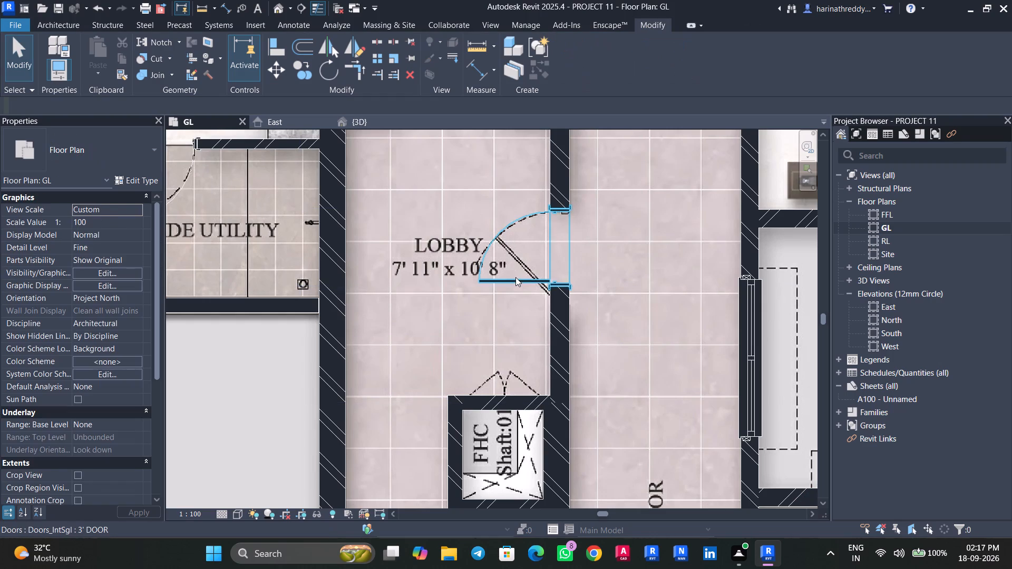
# Change the 7' 11" x 10' 8" Lobby's corridor door to the Doors_IntSgl 3.5' type.
pyautogui.click(515, 277)
pyautogui.click(66, 139)
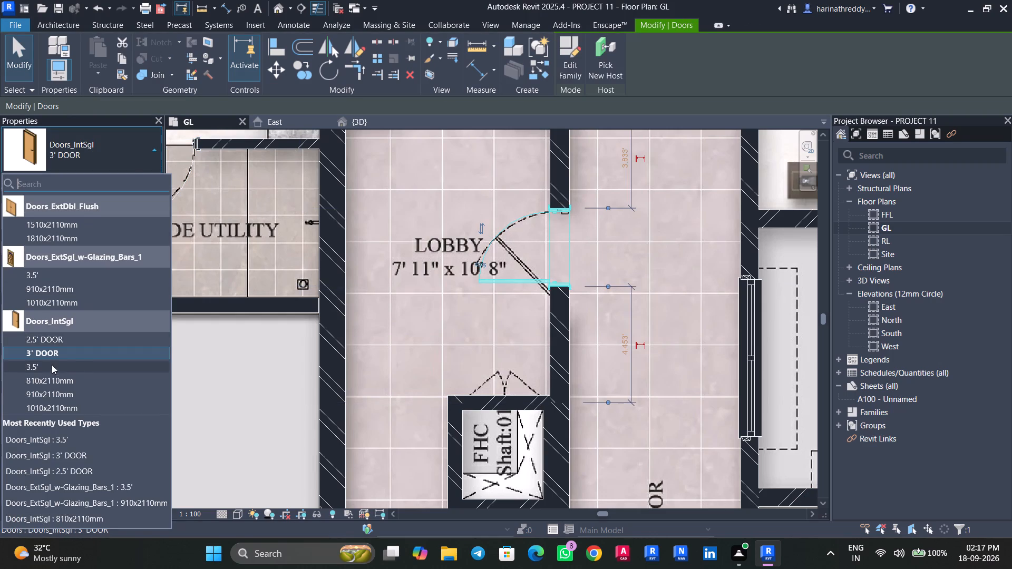
pyautogui.click(52, 365)
pyautogui.press('Escape')
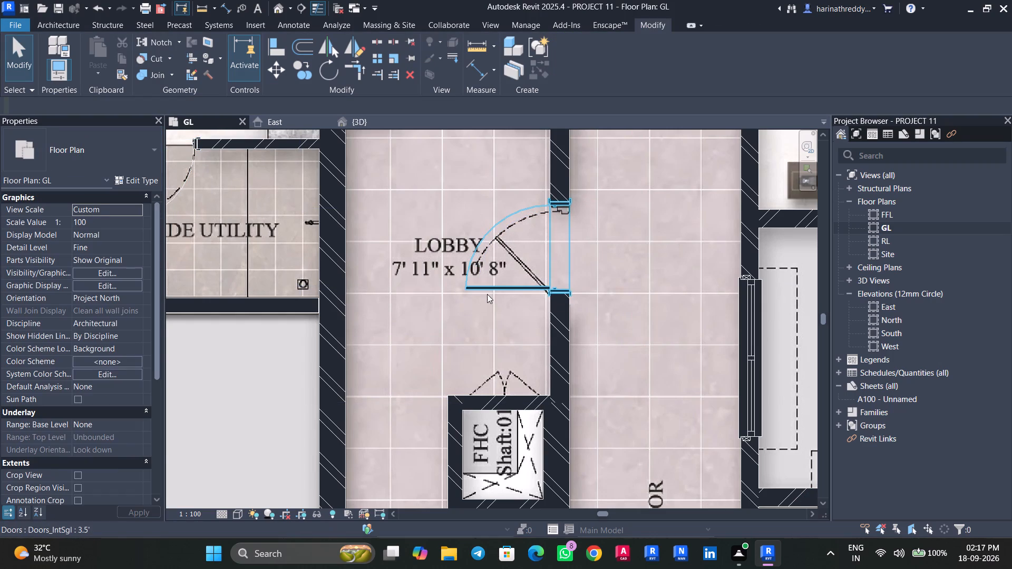
# Nudge the lobby's 3.5' door toward FHC Shaft:01 to line up with the plan's door symbol.
pyautogui.click(488, 290)
pyautogui.press('Down')
pyautogui.press('Down')
pyautogui.press('Down')
pyautogui.press('Down')
pyautogui.press('Down')
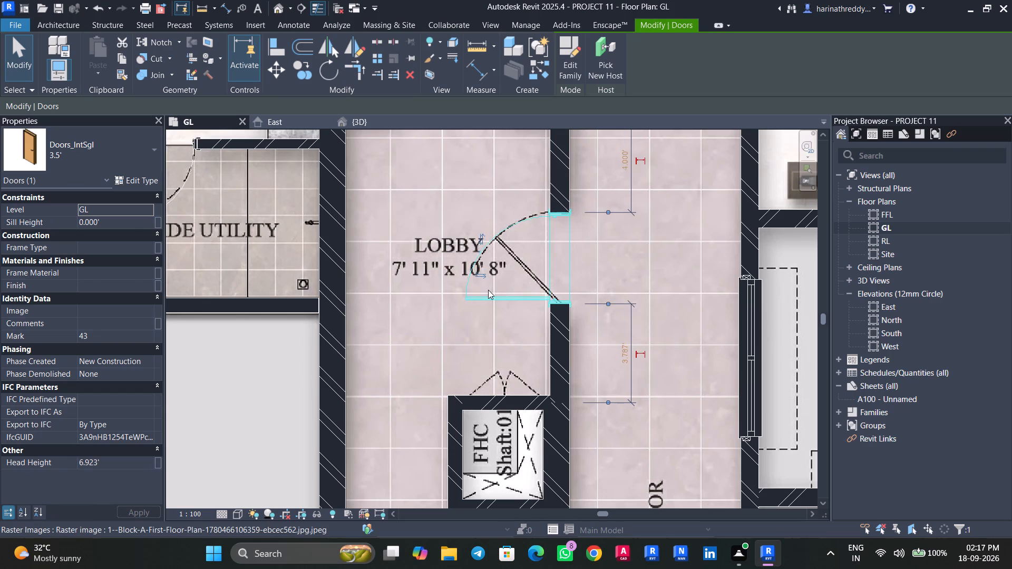
pyautogui.press('Down')
pyautogui.press('Up')
pyautogui.scroll(-7, 482, 296)
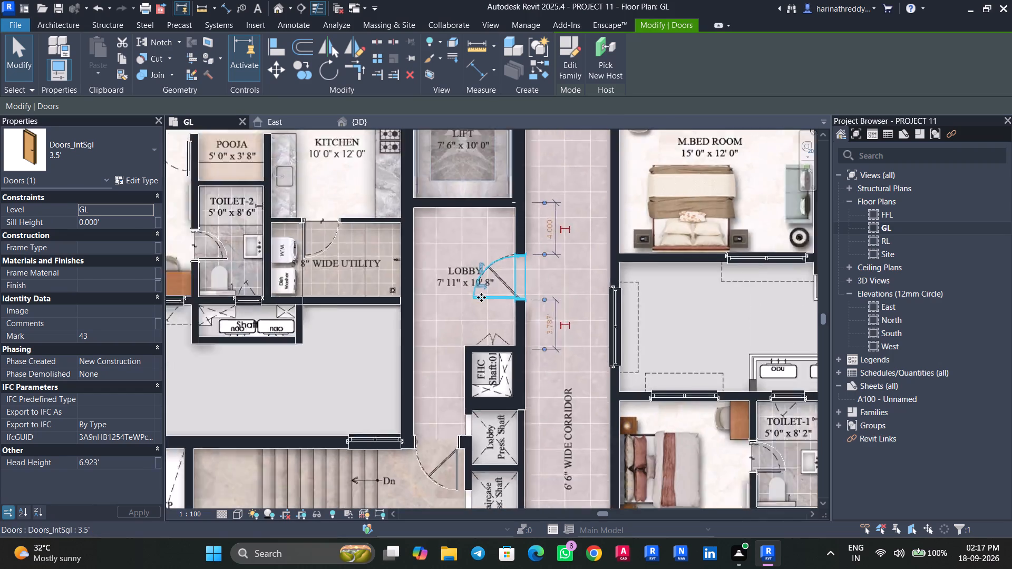
pyautogui.scroll(-1, 481, 297)
pyautogui.press('Escape')
# Extend the W9 wall beside FHC Shaft:02 across the door gap to the staircase wall facing the 32' 8" x 9' 0" Lobby.
pyautogui.scroll(-1, 464, 318)
pyautogui.moveTo(463, 316); pyautogui.dragTo(482, 288, button='middle')
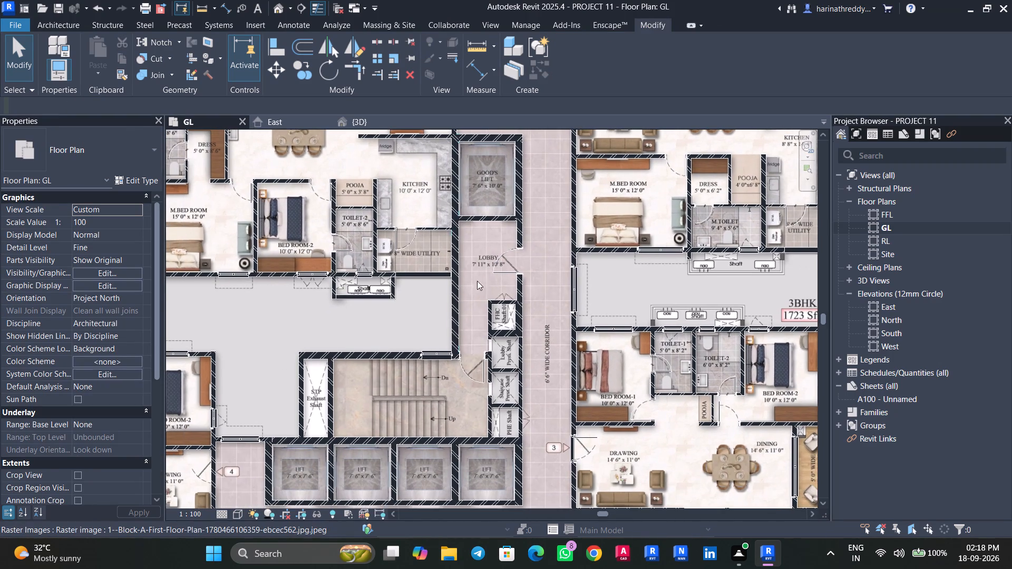
pyautogui.scroll(2, 225, 366)
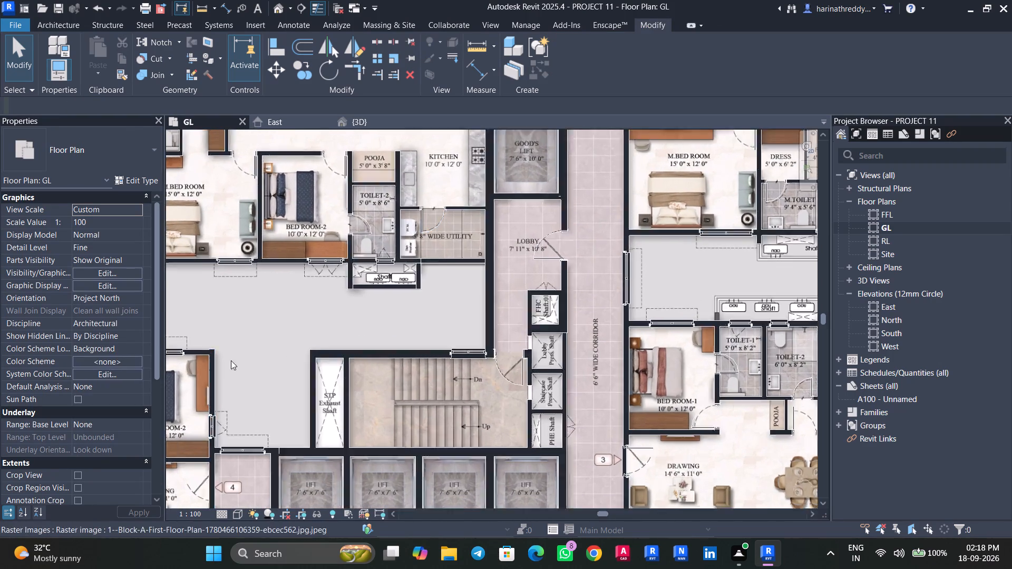
pyautogui.scroll(1, 231, 360)
pyautogui.moveTo(248, 363); pyautogui.dragTo(433, 345, button='middle')
pyautogui.scroll(-3, 439, 342)
pyautogui.moveTo(439, 342); pyautogui.dragTo(460, 208, button='middle')
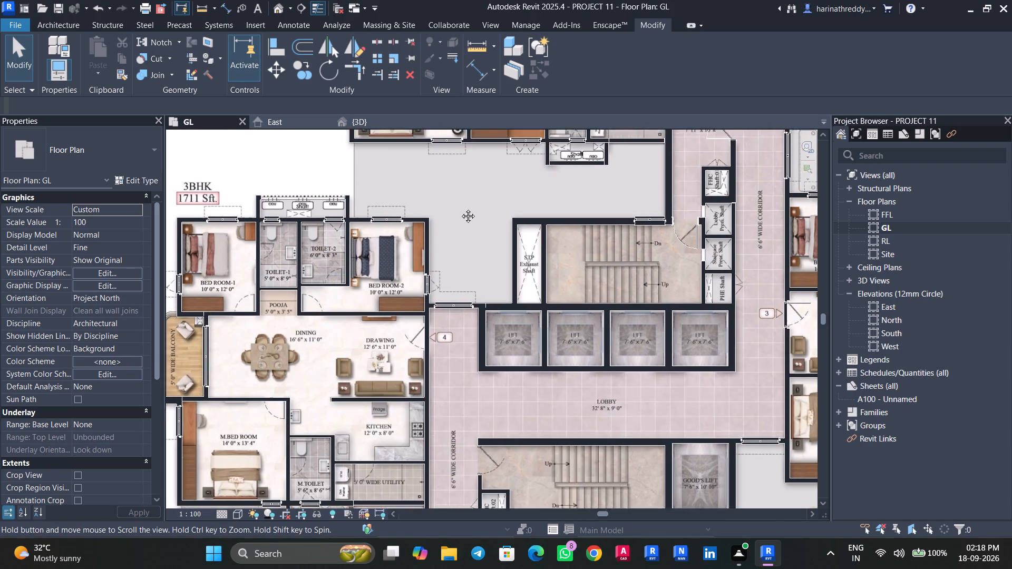
pyautogui.moveTo(460, 208); pyautogui.dragTo(463, 201, button='middle')
pyautogui.moveTo(615, 374); pyautogui.dragTo(599, 283, button='middle')
pyautogui.scroll(4, 444, 368)
pyautogui.click(481, 370)
pyautogui.scroll(4, 482, 367)
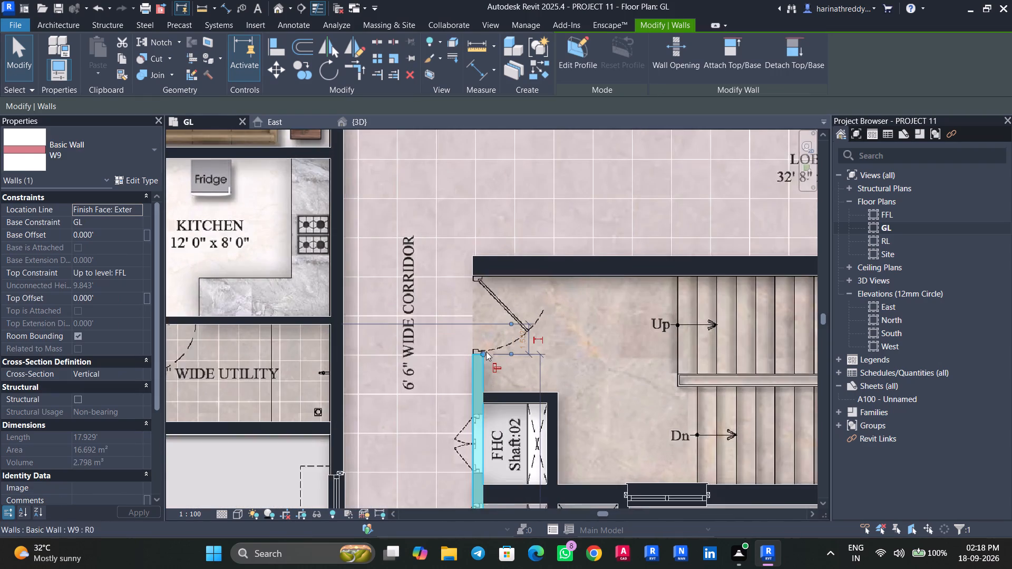
pyautogui.moveTo(482, 351); pyautogui.dragTo(484, 266)
pyautogui.press('Escape')
# Place a Doors_IntSgl 3.5' door between the corridor and the staircase beside FHC Shaft:02, hinged at the lobby end and swinging into the staircase.
pyautogui.write('DR')
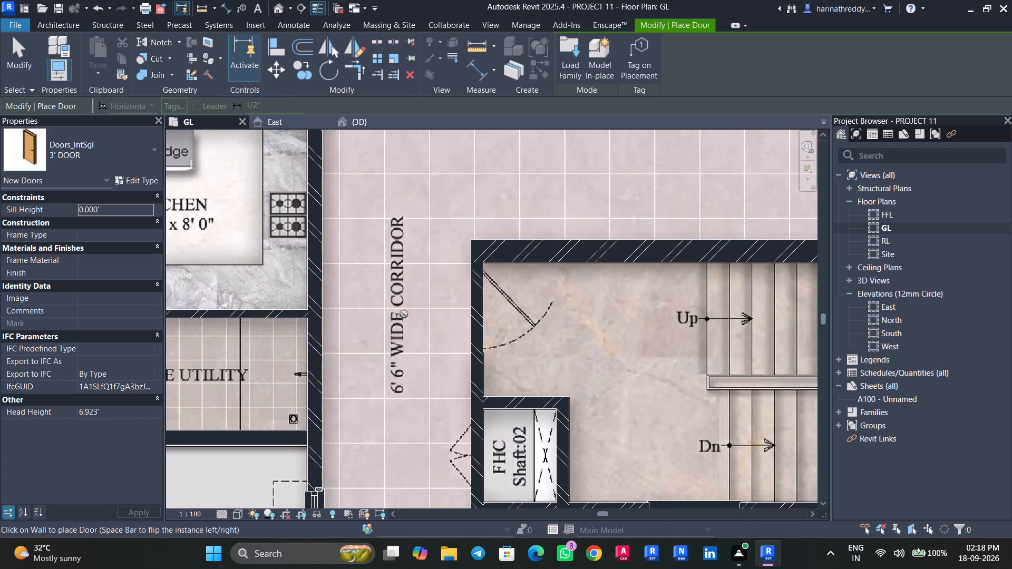
pyautogui.click(71, 139)
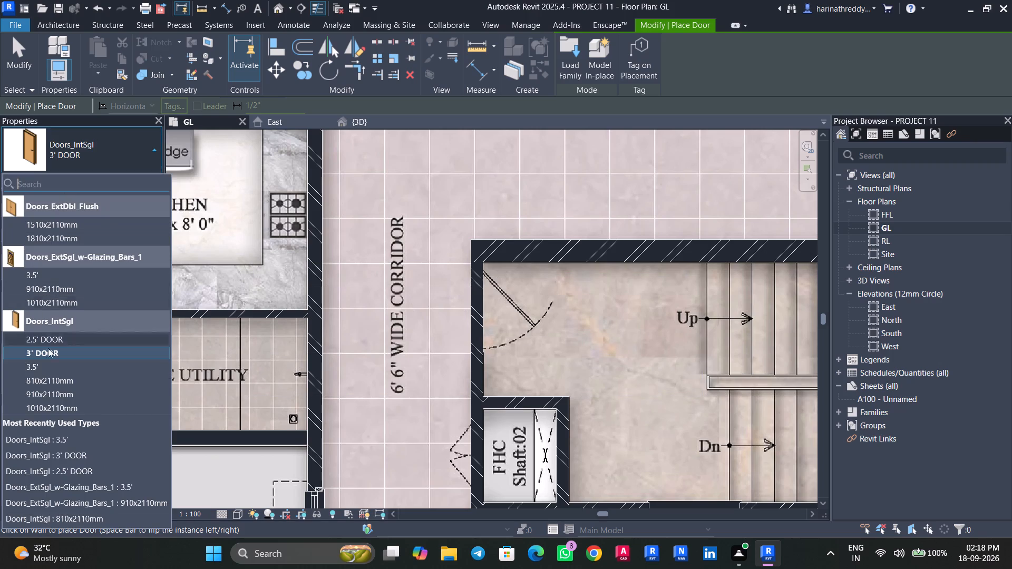
pyautogui.click(48, 361)
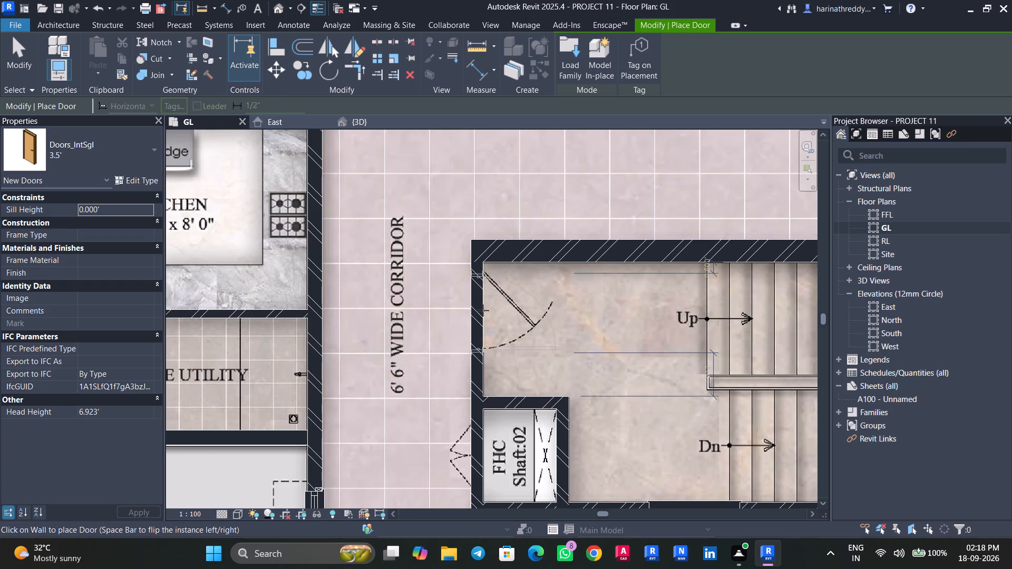
pyautogui.press('space')
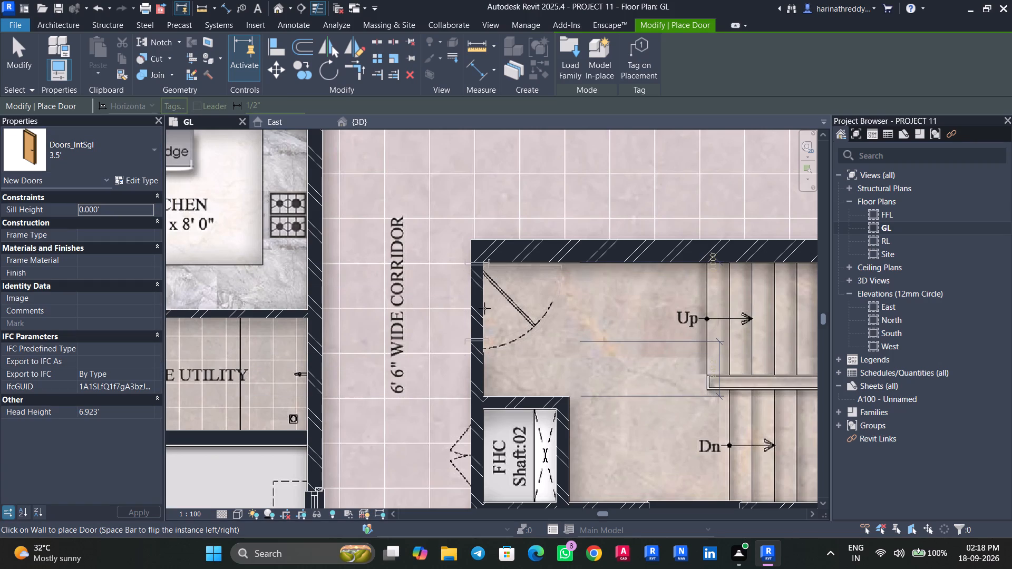
pyautogui.click(484, 308)
pyautogui.press('Escape')
pyautogui.press('Escape')
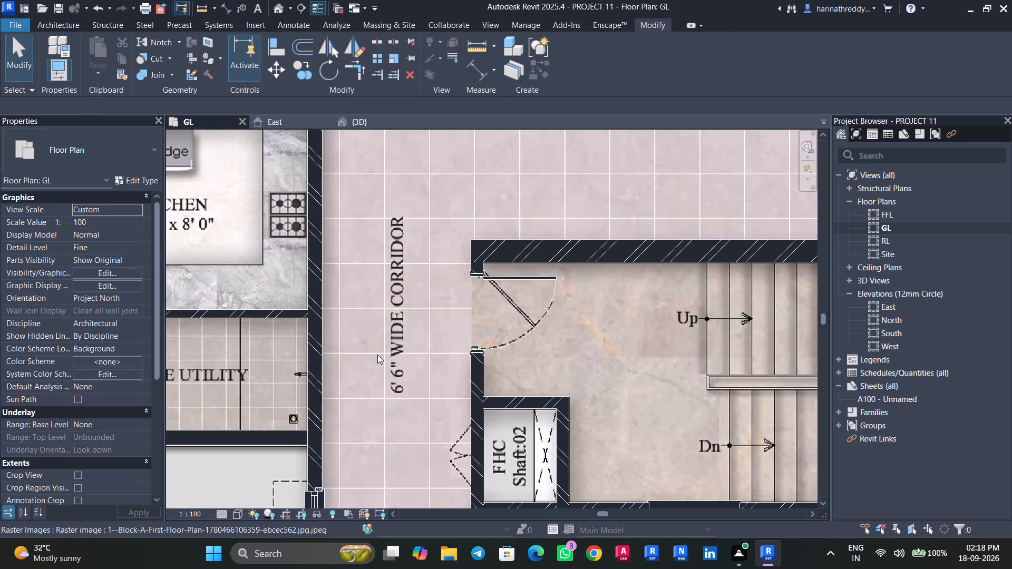
# Inspect the corridors, lobbies, shafts and surrounding flats on the GL plan for door openings still without modeled doors.
pyautogui.scroll(-8, 377, 355)
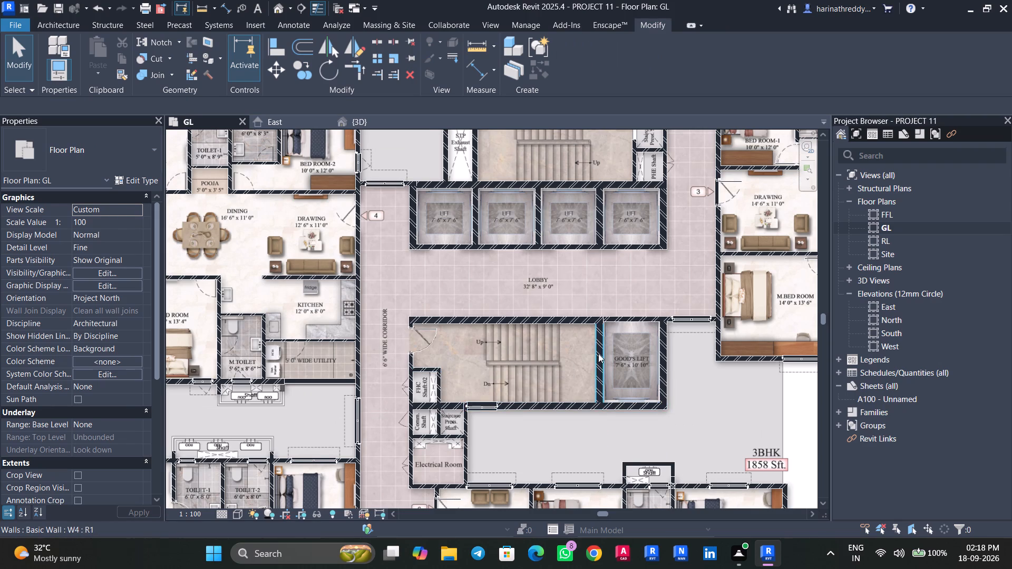
pyautogui.click(598, 354)
pyautogui.scroll(8, 605, 378)
pyautogui.press('Escape')
pyautogui.scroll(-8, 417, 382)
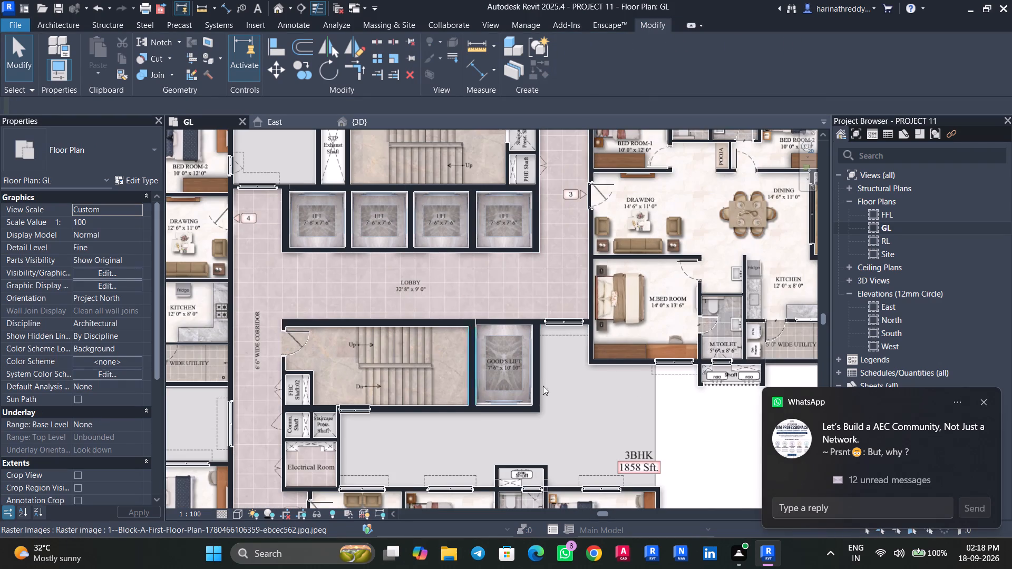
pyautogui.click(982, 406)
pyautogui.moveTo(589, 419); pyautogui.dragTo(599, 304, button='middle')
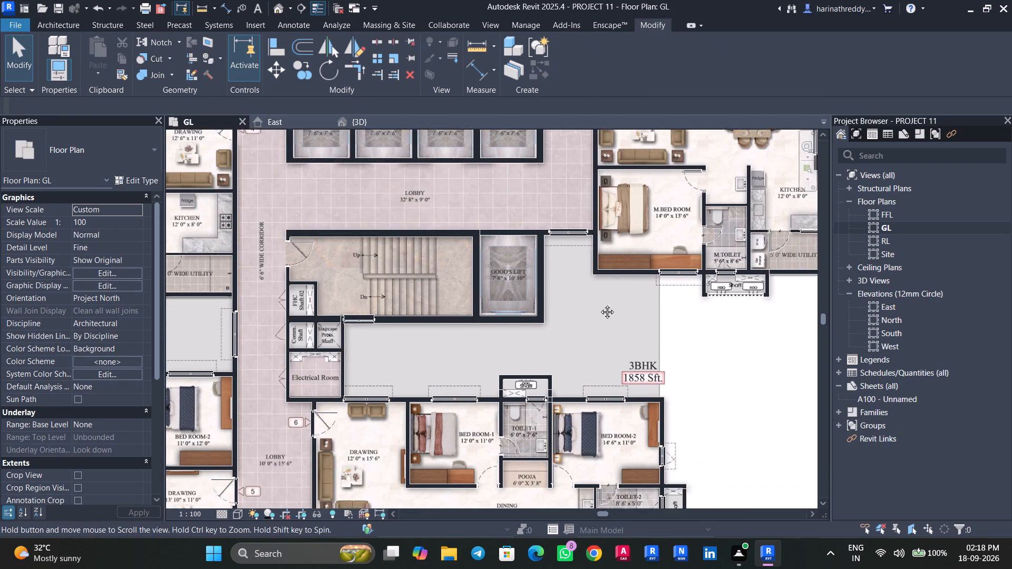
pyautogui.moveTo(599, 304); pyautogui.dragTo(626, 246, button='middle')
pyautogui.scroll(4, 325, 271)
pyautogui.moveTo(340, 276); pyautogui.dragTo(355, 337, button='middle')
pyautogui.scroll(1, 357, 340)
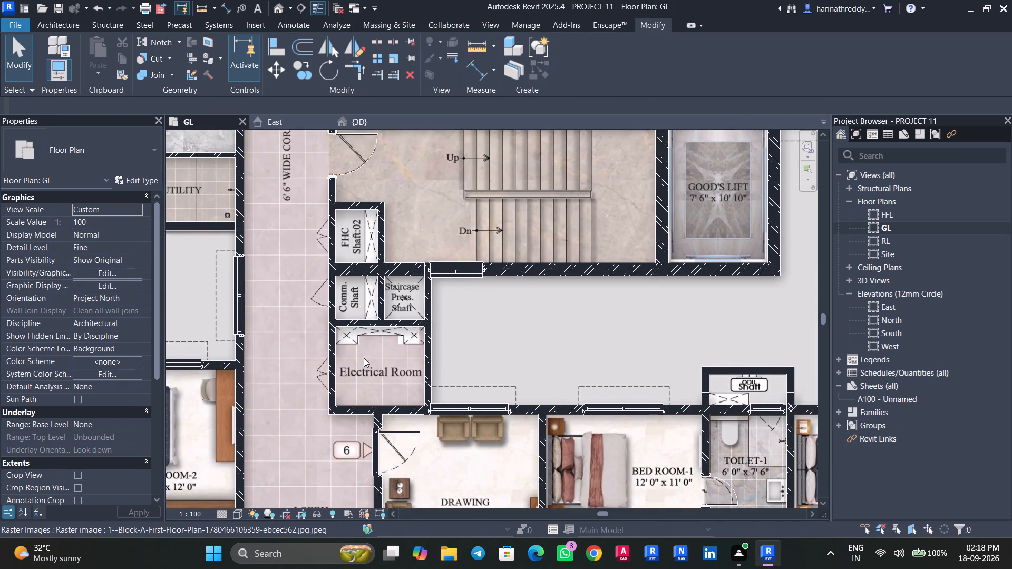
pyautogui.scroll(-6, 368, 367)
pyautogui.moveTo(327, 409); pyautogui.dragTo(421, 329, button='middle')
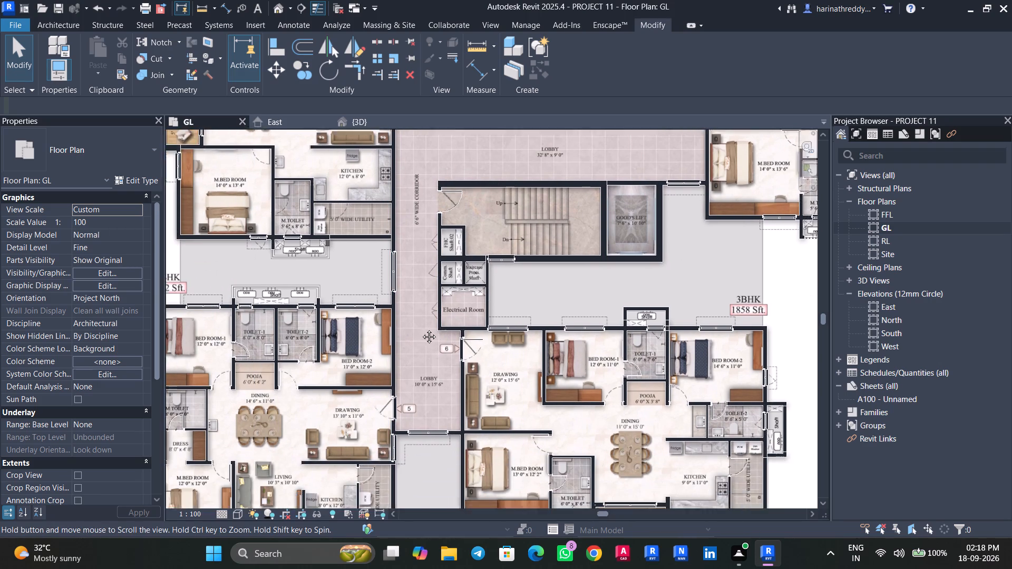
pyautogui.moveTo(421, 329); pyautogui.dragTo(422, 323, button='middle')
pyautogui.scroll(5, 393, 382)
pyautogui.scroll(-2, 393, 382)
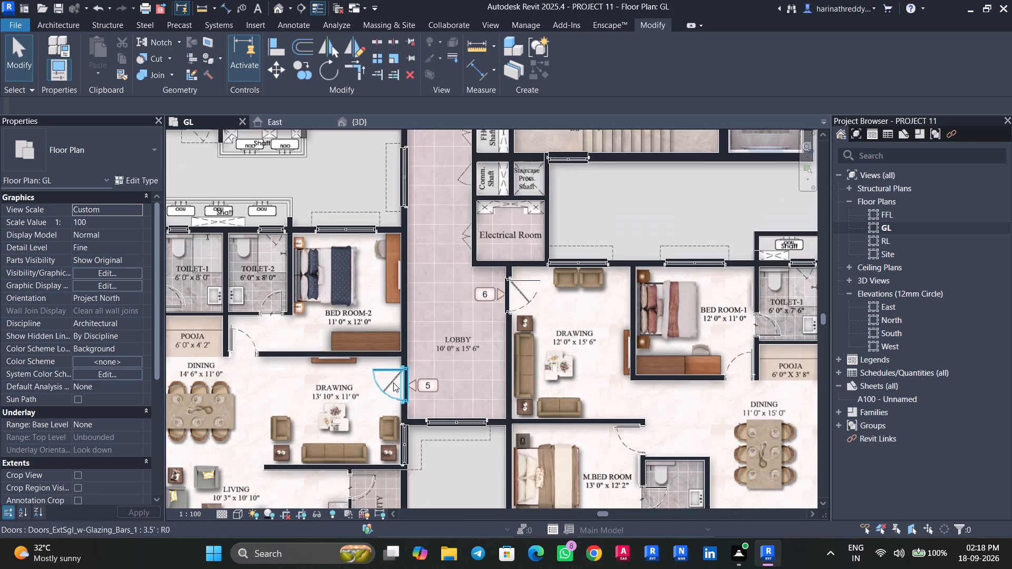
pyautogui.scroll(-1, 415, 376)
pyautogui.moveTo(415, 372); pyautogui.dragTo(432, 333, button='middle')
pyautogui.moveTo(464, 336); pyautogui.dragTo(471, 436, button='middle')
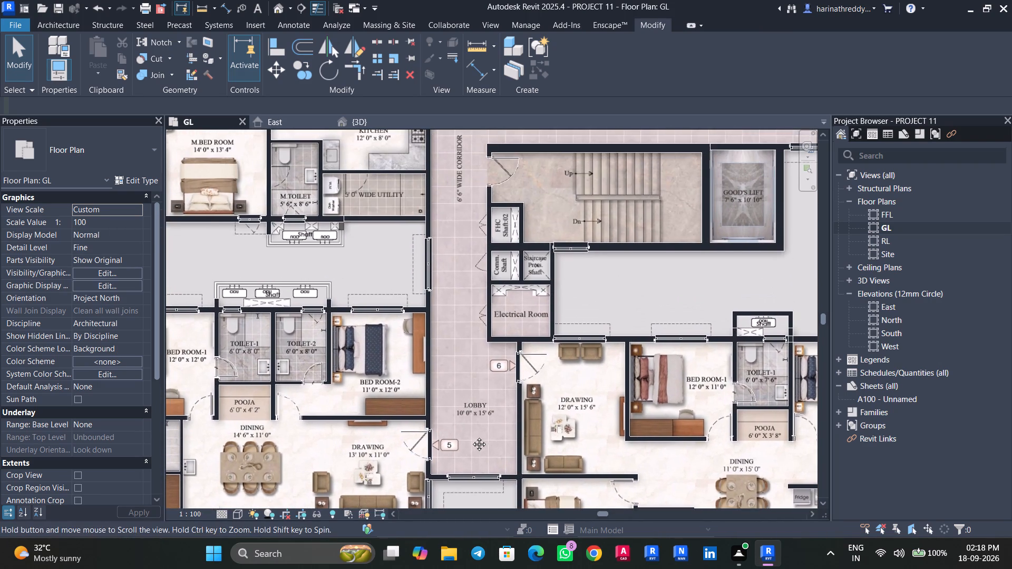
pyautogui.moveTo(471, 436); pyautogui.dragTo(471, 436, button='middle')
pyautogui.moveTo(456, 321); pyautogui.dragTo(466, 439, button='middle')
pyautogui.moveTo(470, 375); pyautogui.dragTo(473, 466, button='middle')
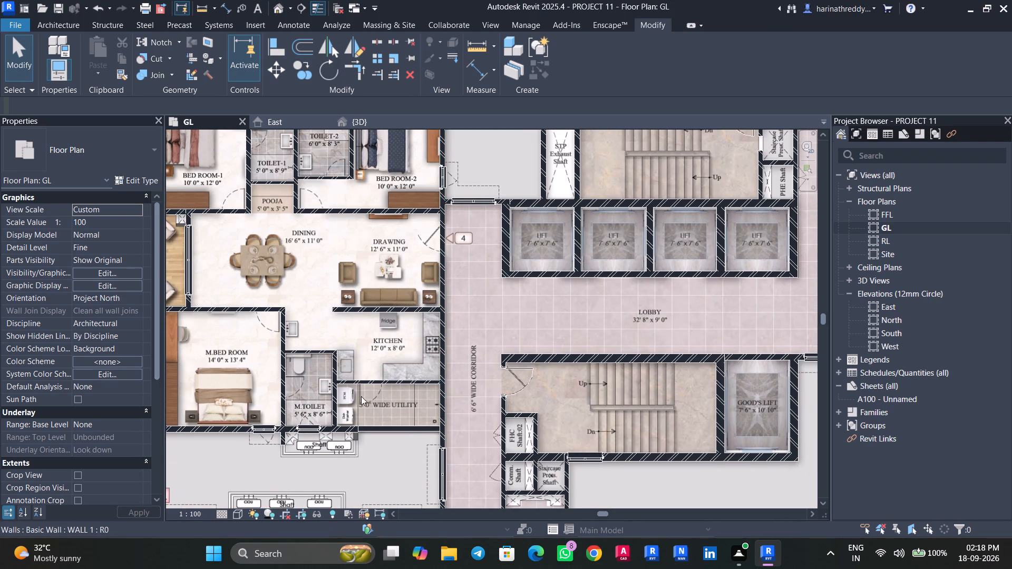
pyautogui.scroll(5, 371, 392)
pyautogui.scroll(-6, 374, 391)
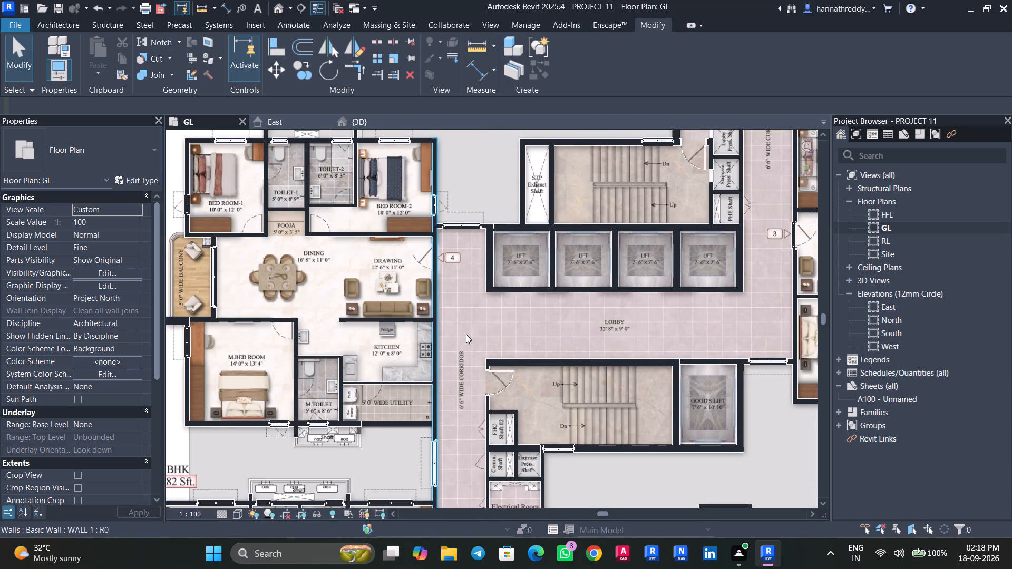
pyautogui.moveTo(476, 342); pyautogui.dragTo(452, 439, button='middle')
pyautogui.scroll(4, 407, 351)
pyautogui.scroll(-4, 445, 401)
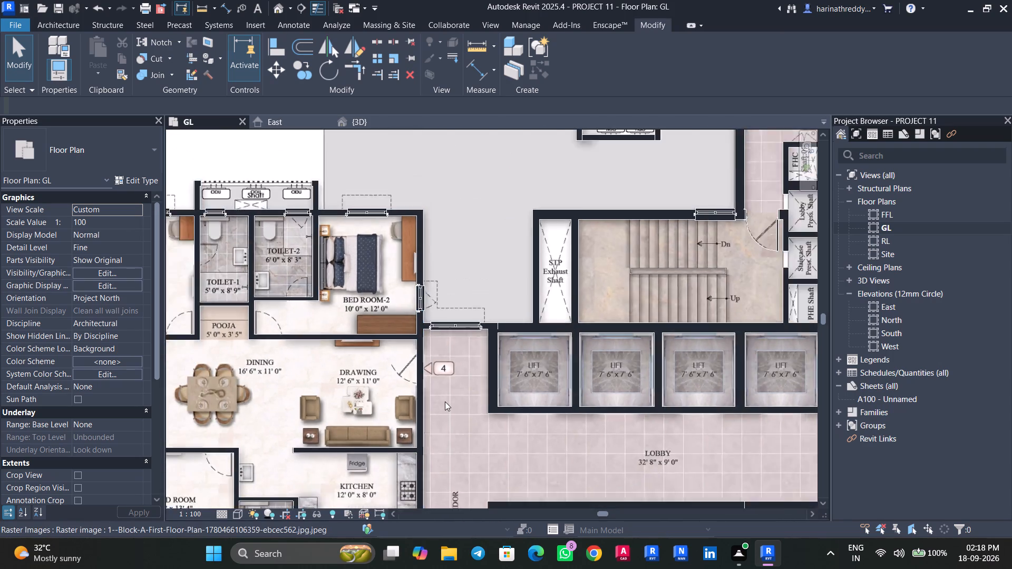
pyautogui.scroll(-3, 445, 401)
pyautogui.moveTo(596, 428); pyautogui.dragTo(393, 522, button='middle')
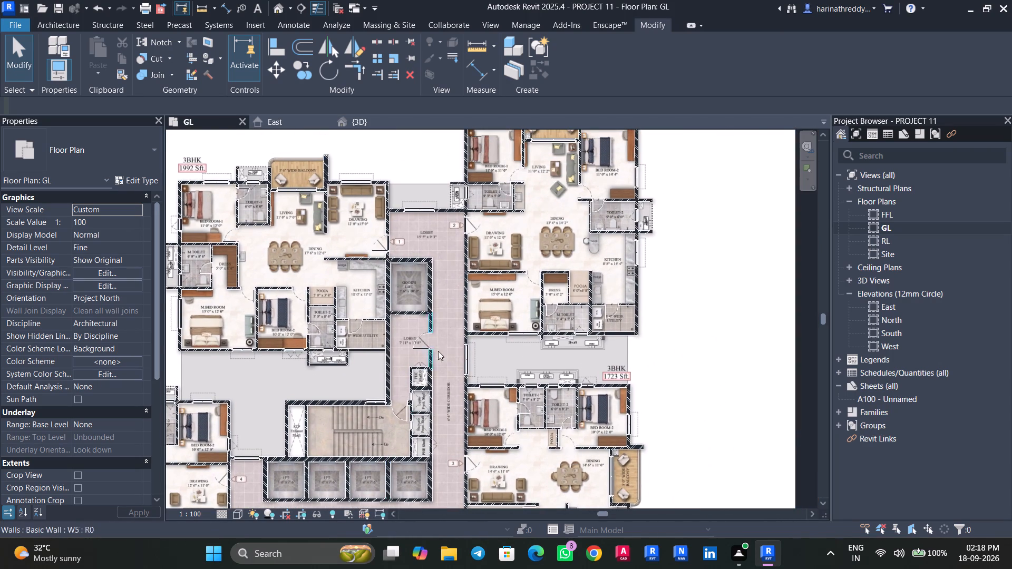
pyautogui.scroll(5, 480, 218)
pyautogui.moveTo(391, 287); pyautogui.dragTo(397, 259, button='middle')
pyautogui.scroll(1, 397, 259)
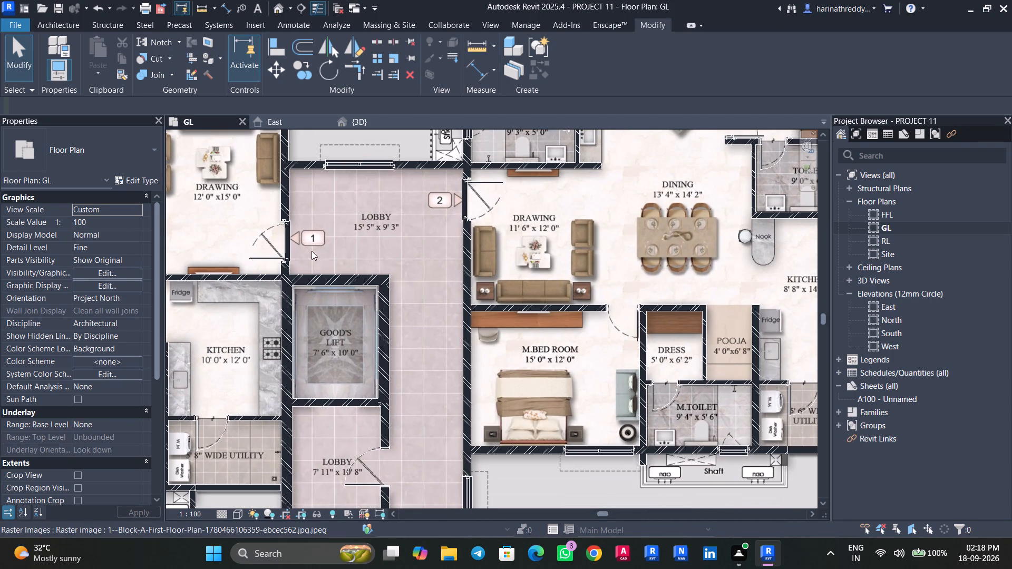
pyautogui.moveTo(414, 262); pyautogui.dragTo(443, 165, button='middle')
pyautogui.scroll(-3, 421, 385)
pyautogui.moveTo(431, 382); pyautogui.dragTo(434, 344, button='middle')
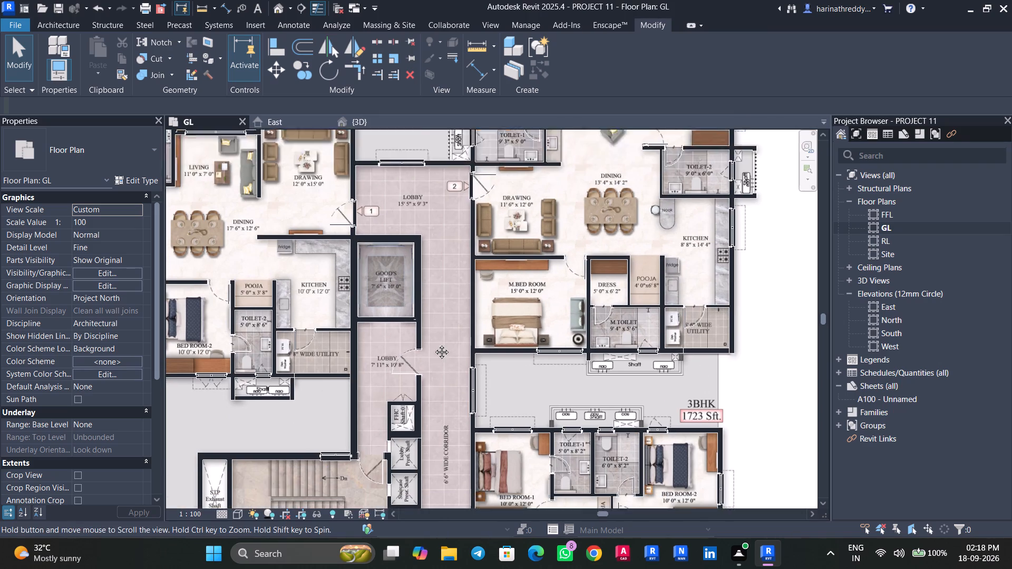
pyautogui.moveTo(434, 344); pyautogui.dragTo(435, 323, button='middle')
pyautogui.moveTo(435, 323); pyautogui.dragTo(436, 234, button='middle')
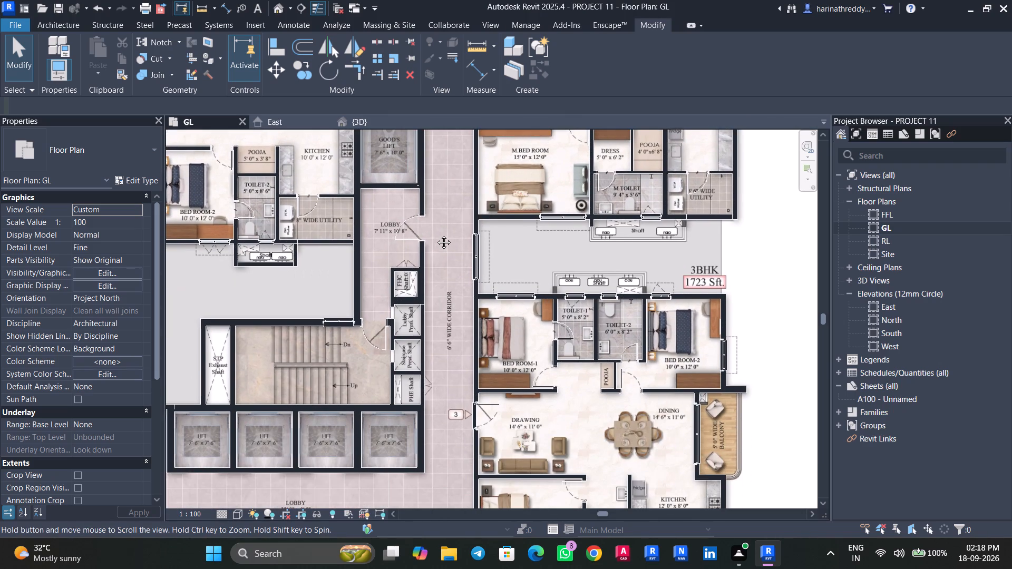
pyautogui.moveTo(436, 234); pyautogui.dragTo(436, 234, button='middle')
pyautogui.moveTo(458, 433); pyautogui.dragTo(450, 338, button='middle')
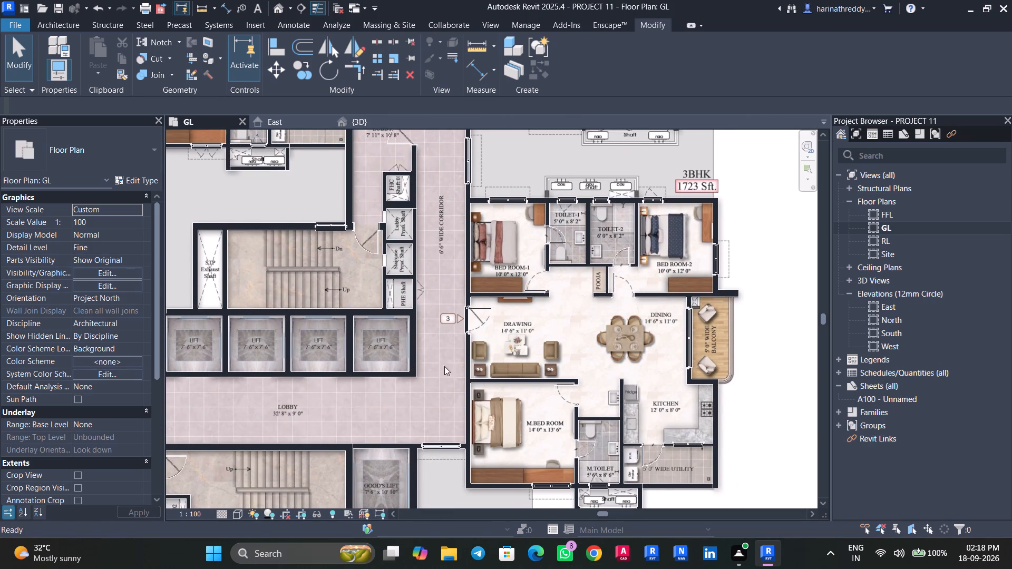
pyautogui.moveTo(432, 452); pyautogui.dragTo(486, 568, button='middle')
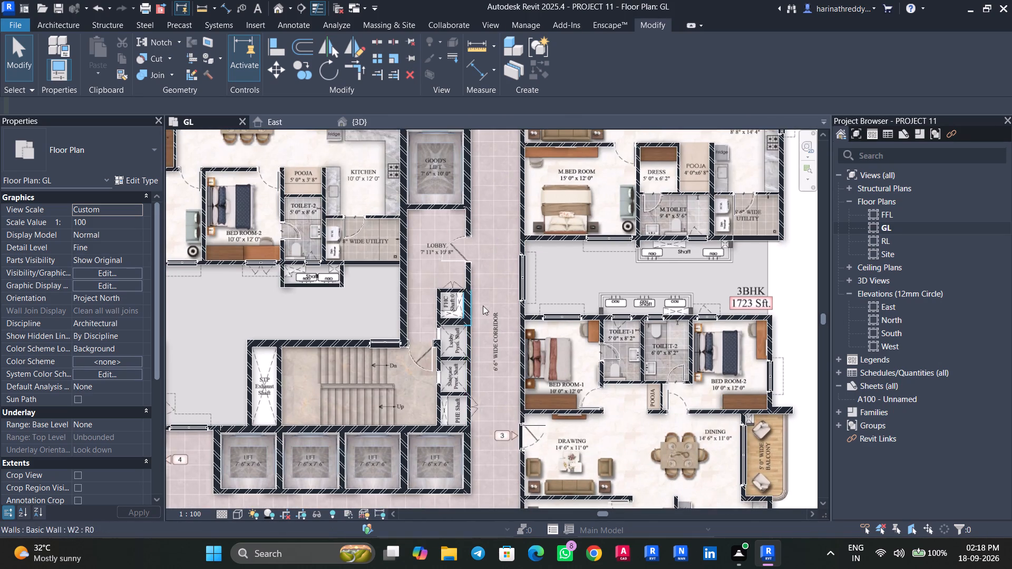
pyautogui.moveTo(482, 298); pyautogui.dragTo(544, 568, button='middle')
pyautogui.scroll(5, 424, 325)
pyautogui.moveTo(354, 411); pyautogui.dragTo(482, 331, button='middle')
pyautogui.scroll(-2, 449, 372)
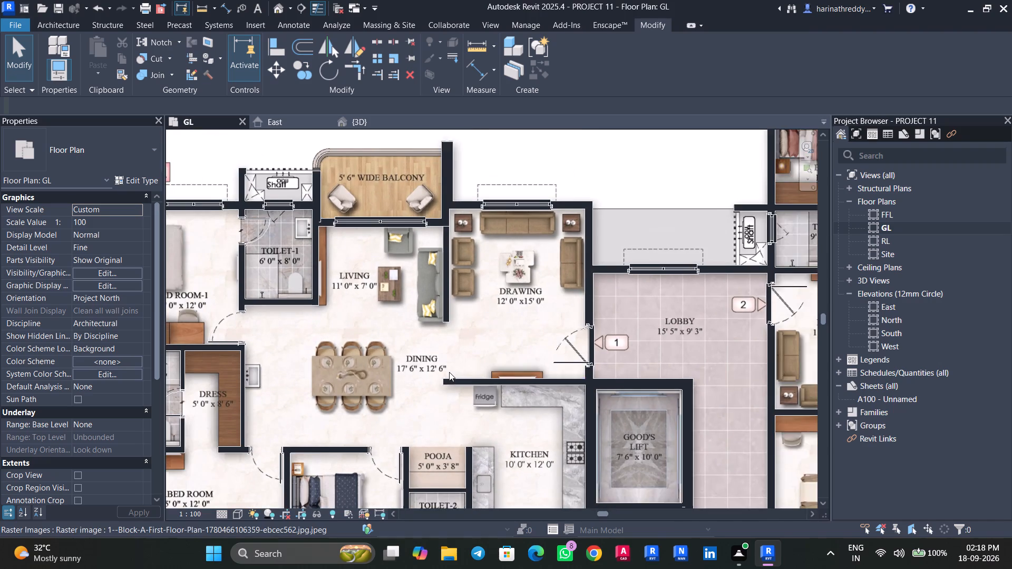
pyautogui.moveTo(374, 428); pyautogui.dragTo(443, 381, button='middle')
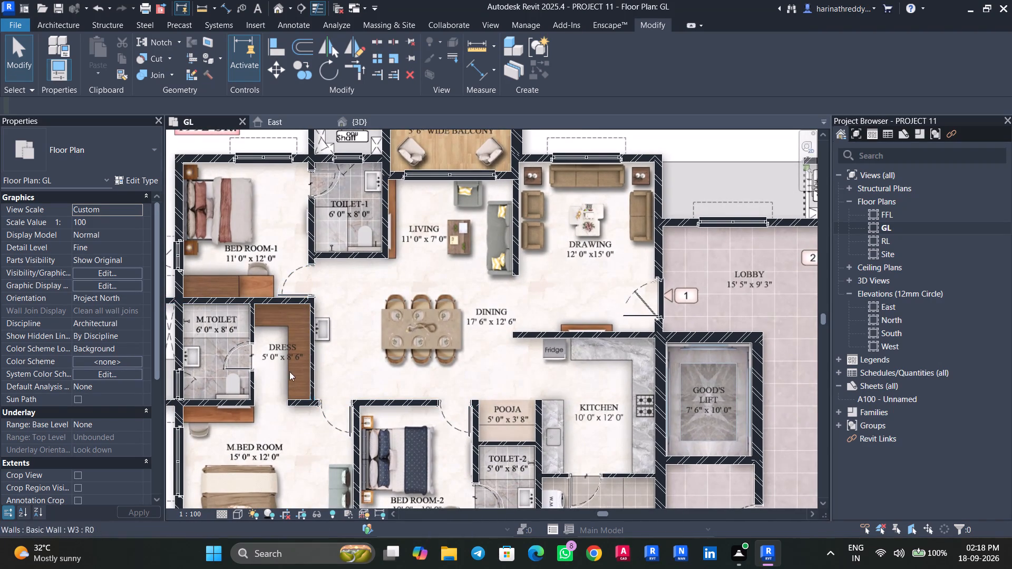
pyautogui.moveTo(481, 368); pyautogui.dragTo(504, 285, button='middle')
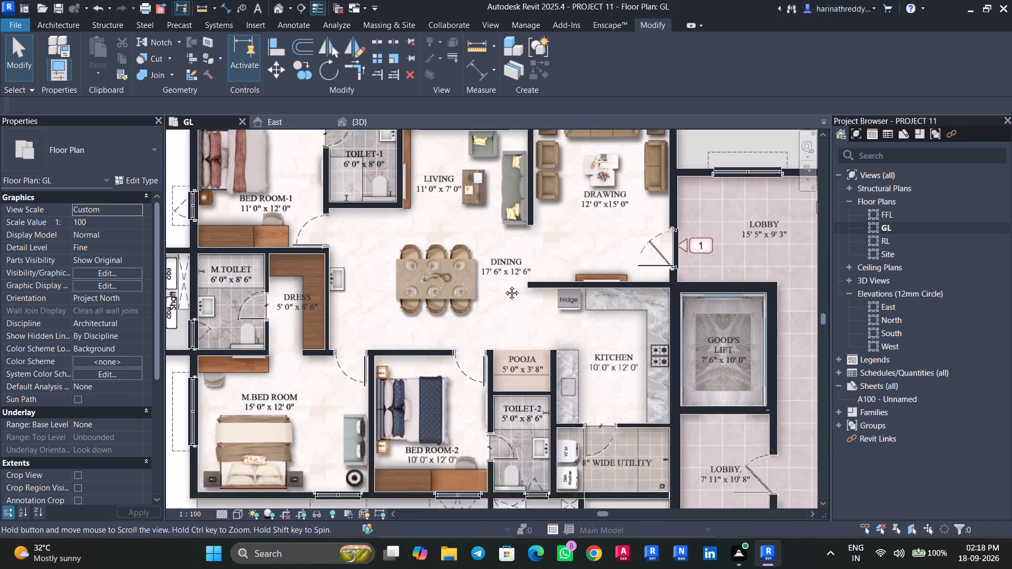
pyautogui.moveTo(504, 285); pyautogui.dragTo(522, 225, button='middle')
pyautogui.moveTo(408, 447); pyautogui.dragTo(300, 287, button='middle')
pyautogui.moveTo(457, 329); pyautogui.dragTo(481, 332, button='middle')
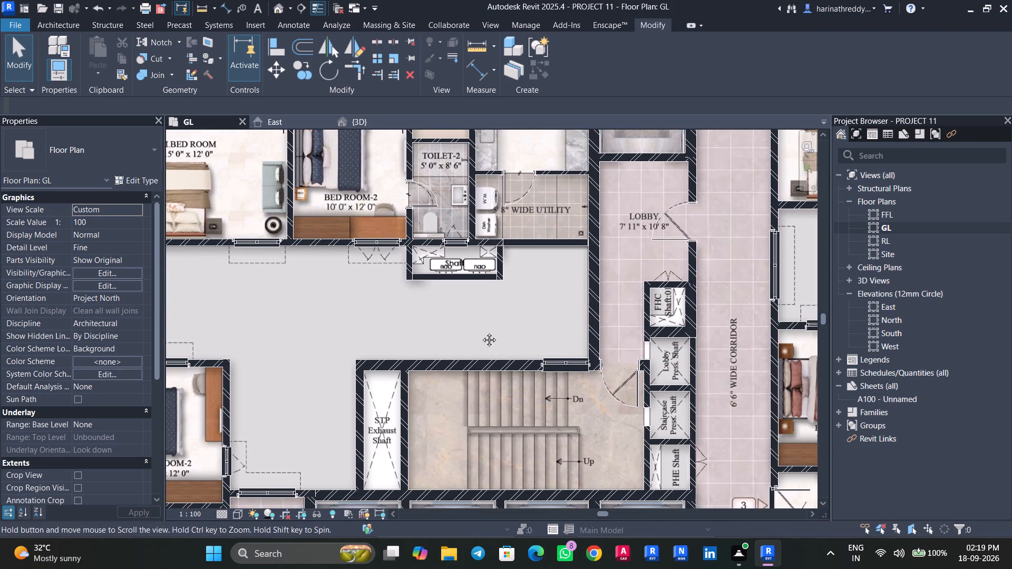
pyautogui.moveTo(481, 332); pyautogui.dragTo(659, 316, button='middle')
pyautogui.moveTo(315, 449); pyautogui.dragTo(384, 384, button='middle')
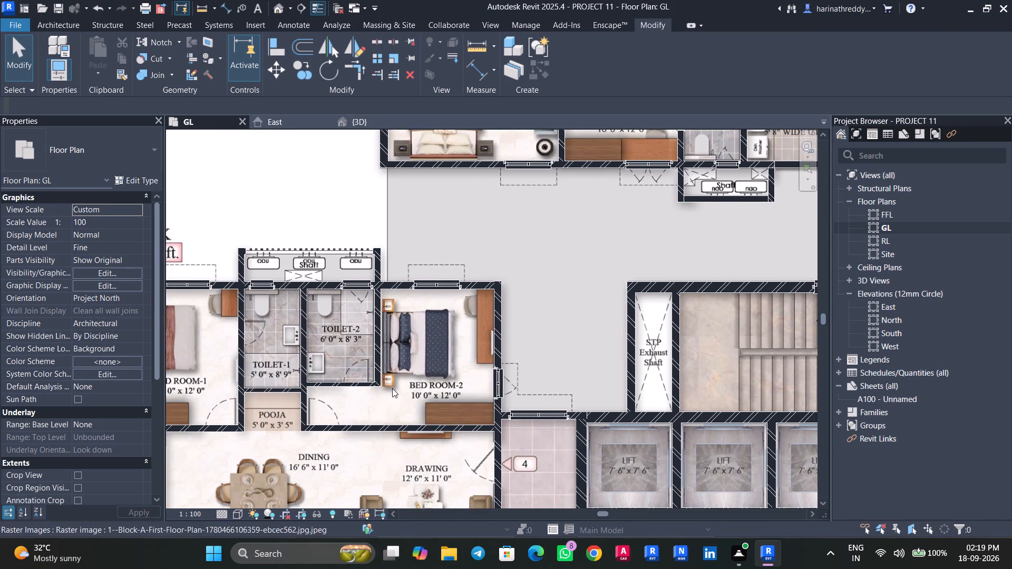
# Place a 2.5' DOOR between the 6' 0" x 8' 3" Toilet-2 and Bed Room-2 in flat 4, swinging into the toilet.
pyautogui.write('DR')
pyautogui.click(90, 156)
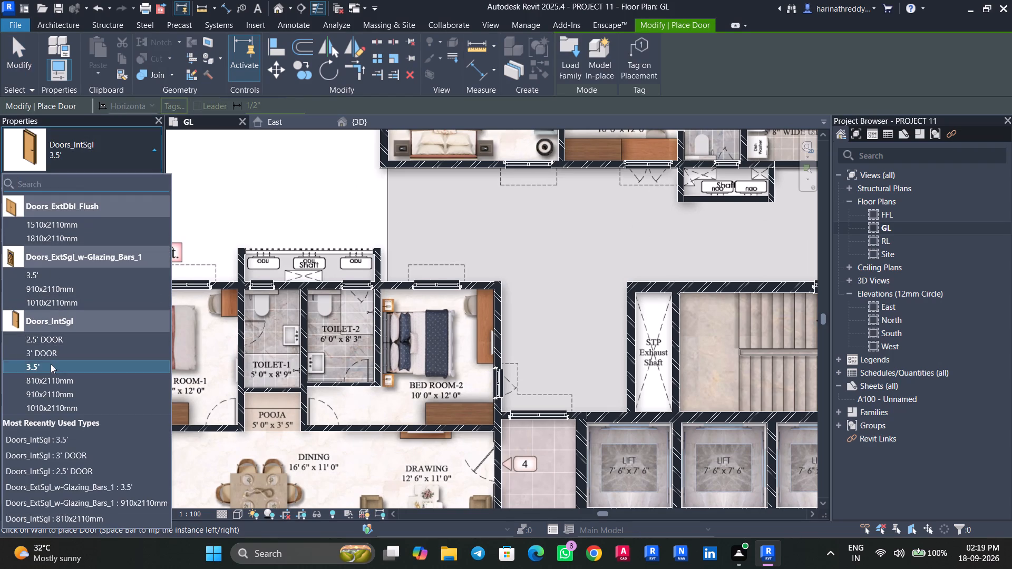
pyautogui.click(51, 342)
pyautogui.scroll(5, 357, 379)
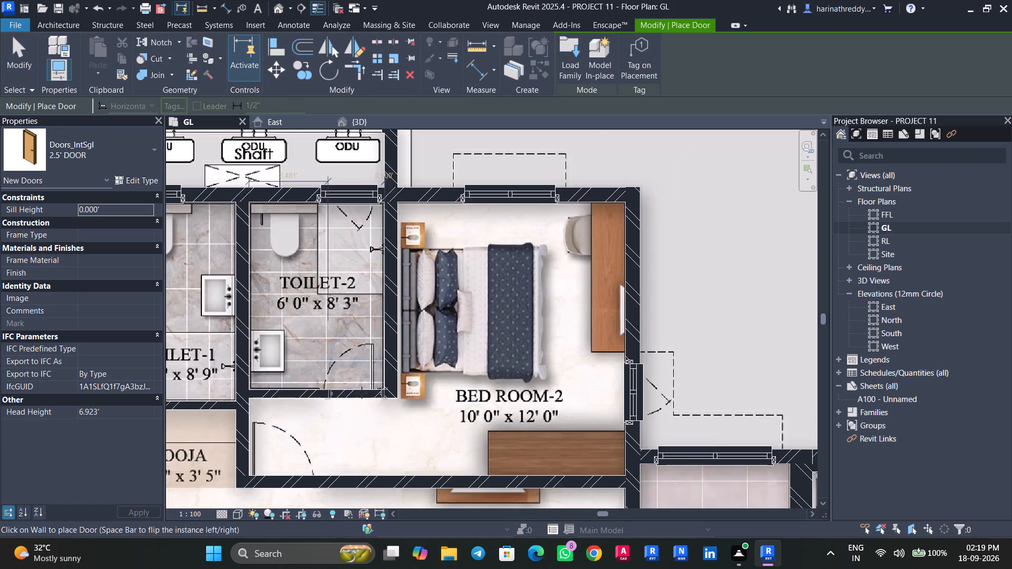
pyautogui.scroll(3, 362, 393)
pyautogui.click(342, 387)
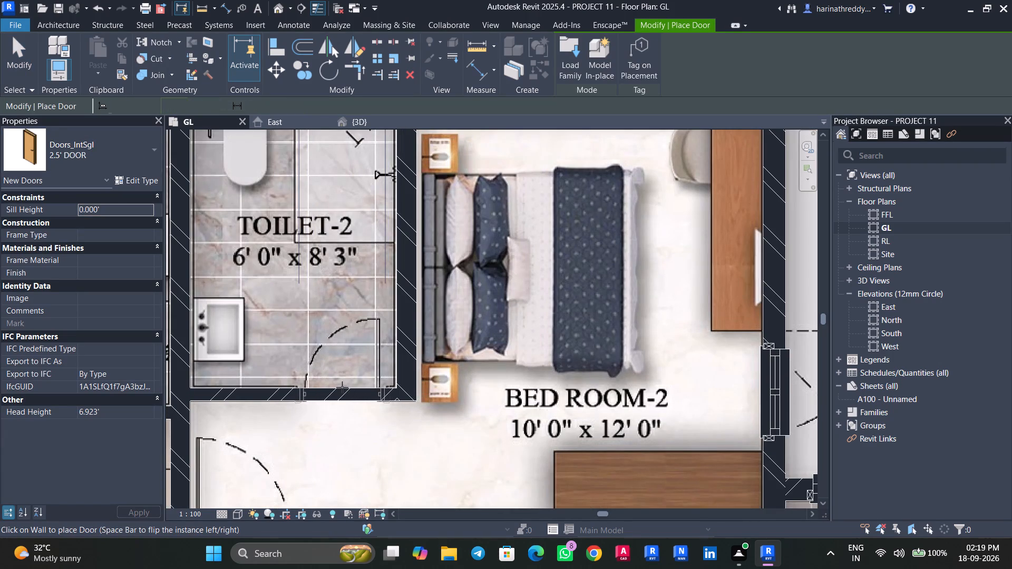
# Place a 2.5' DOOR between the 5' 0" x 8' 9" Toilet-1 and Bed Room-1, hinged at the shaft end and swinging into the toilet.
pyautogui.scroll(-3, 342, 387)
pyautogui.moveTo(345, 388); pyautogui.dragTo(497, 364, button='middle')
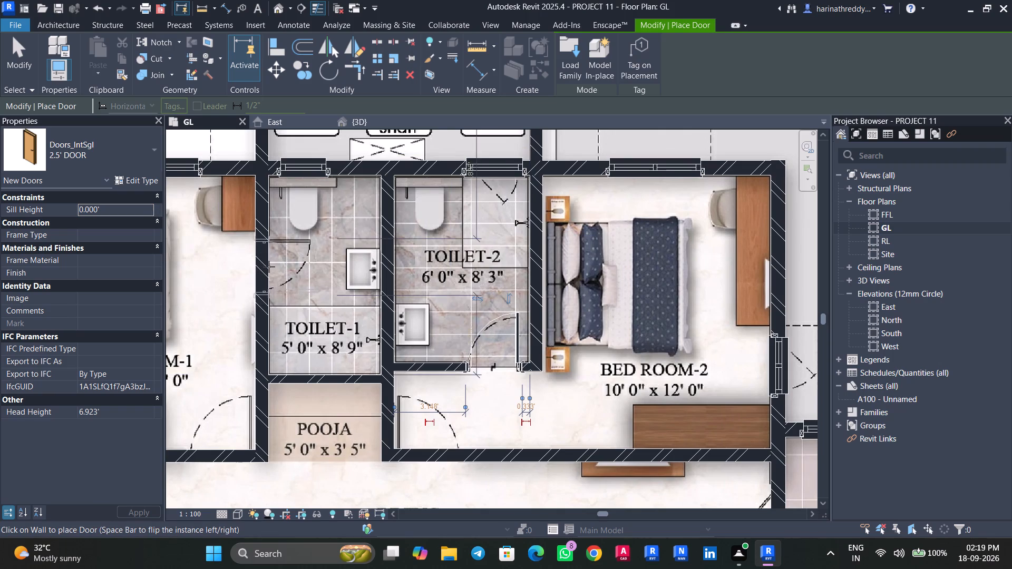
pyautogui.scroll(3, 269, 267)
pyautogui.press('space')
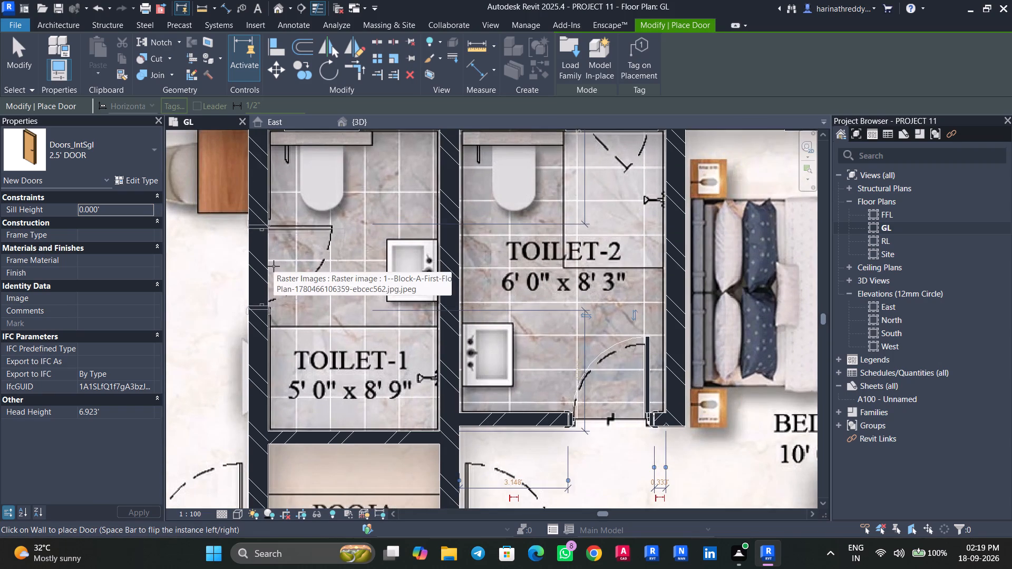
pyautogui.click(274, 266)
pyautogui.click(269, 263)
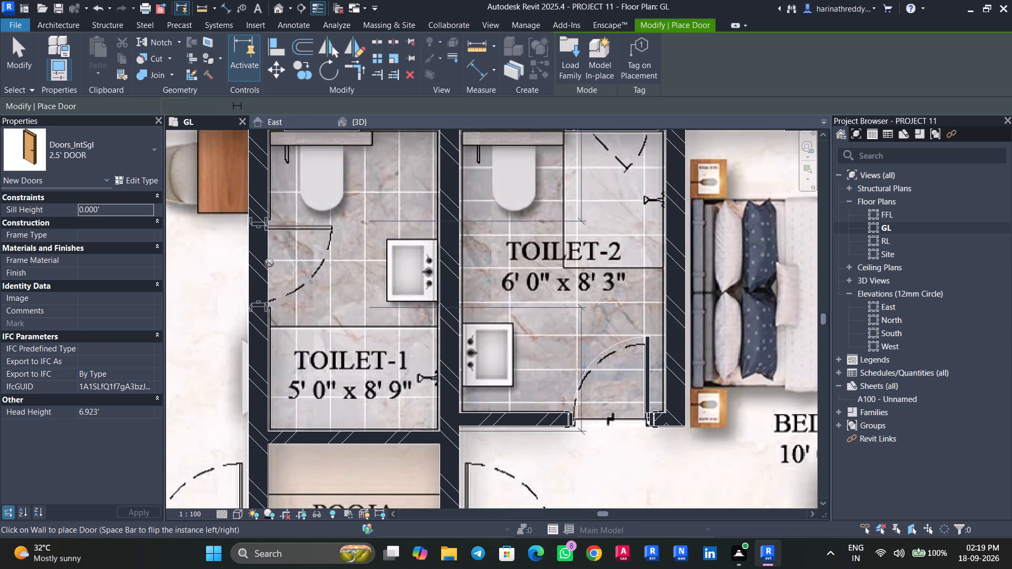
# Place a 3' DOOR between the Dining area and Bed Room-1 in flat 4, hinged at the Pooja end and swinging into the bedroom.
pyautogui.scroll(-7, 269, 263)
pyautogui.moveTo(256, 269); pyautogui.dragTo(403, 239, button='middle')
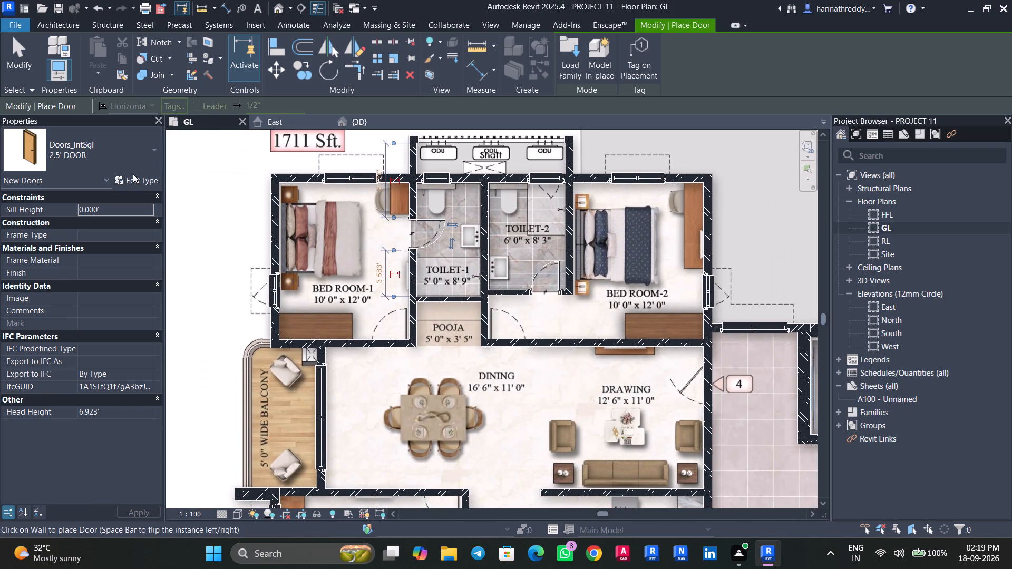
pyautogui.click(125, 150)
pyautogui.click(57, 351)
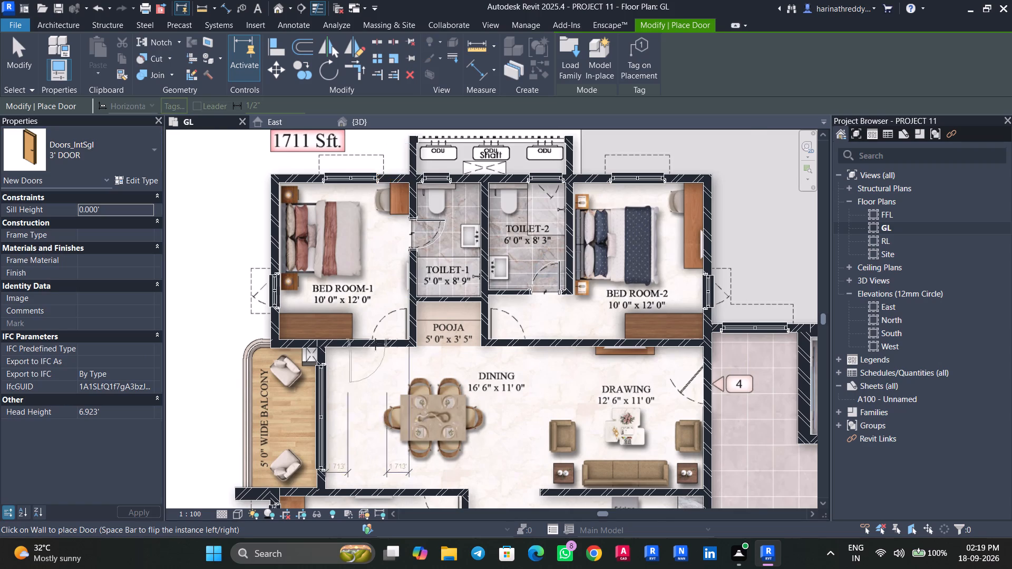
pyautogui.scroll(7, 409, 336)
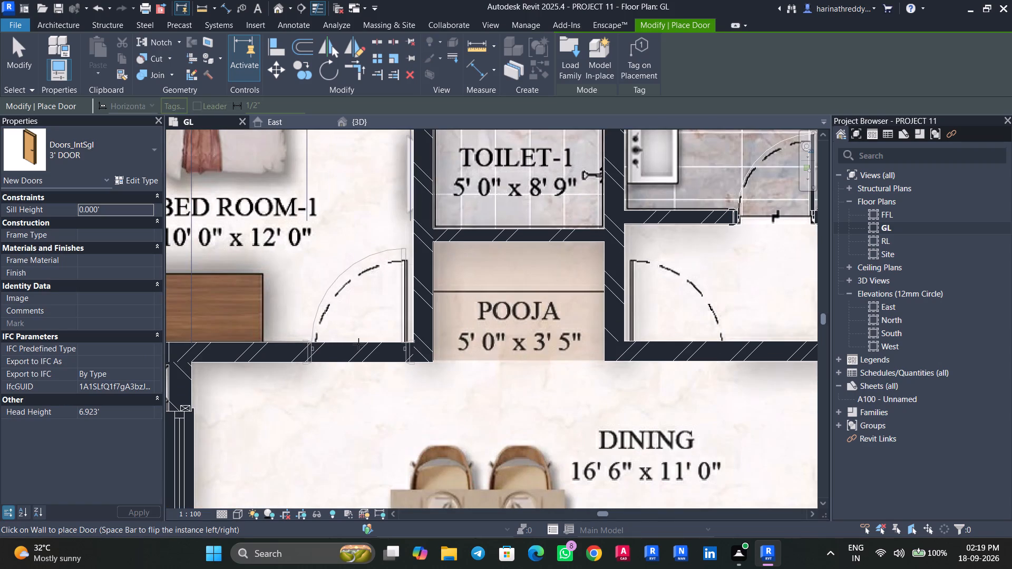
pyautogui.click(360, 344)
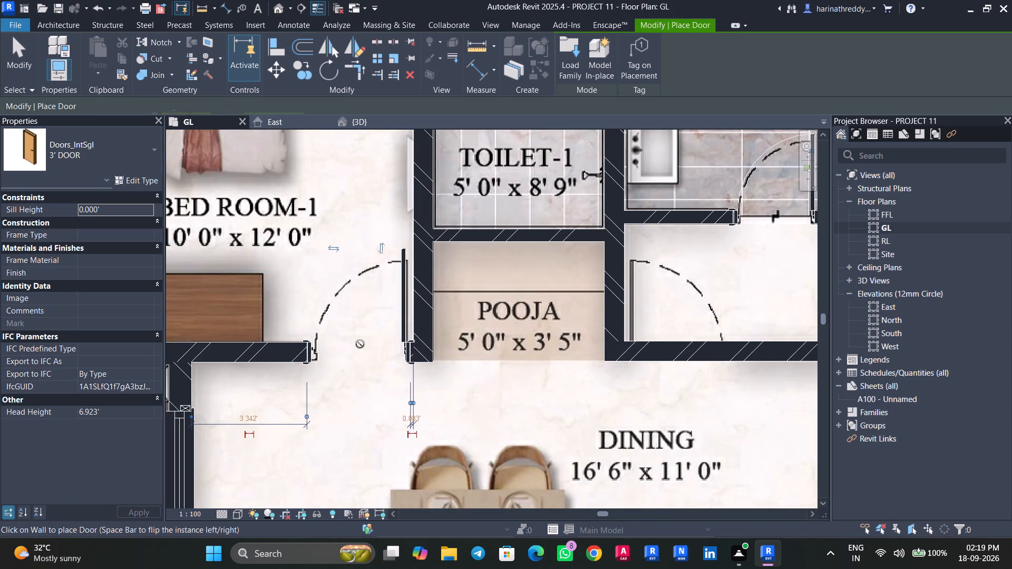
# Place a 3' DOOR between the Dining area and Bed Room-2 in flat 4, hinged at the Pooja end and swinging into the bedroom.
pyautogui.scroll(-3, 360, 344)
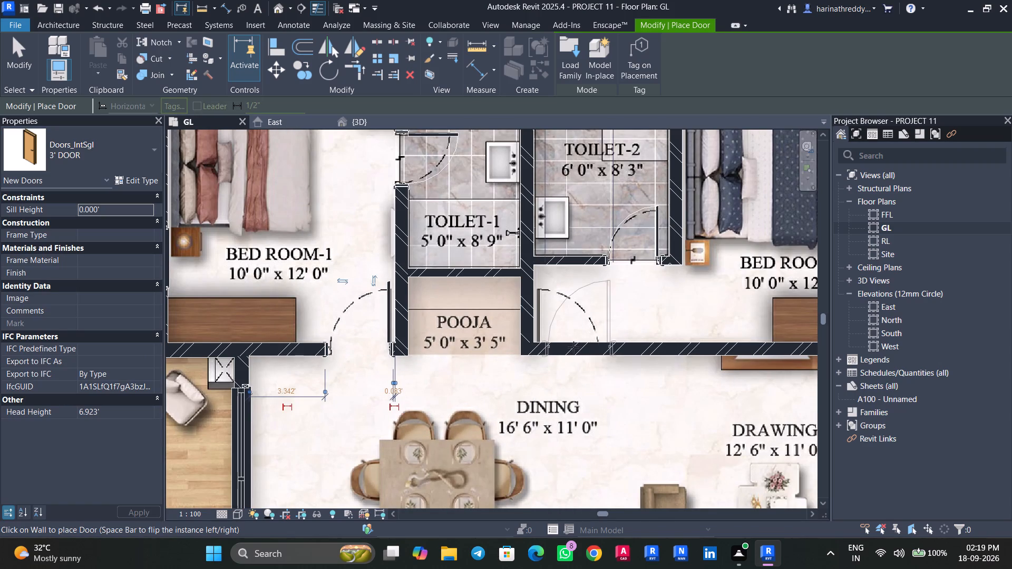
pyautogui.press('space')
pyautogui.click(571, 346)
# Place a Doors_ExtSgl_w-Glazing_Bars_1 3.5' door at flat 4's corridor entrance, hinged at the Bed Room-2 end and swinging into the Drawing room.
pyautogui.scroll(-3, 570, 356)
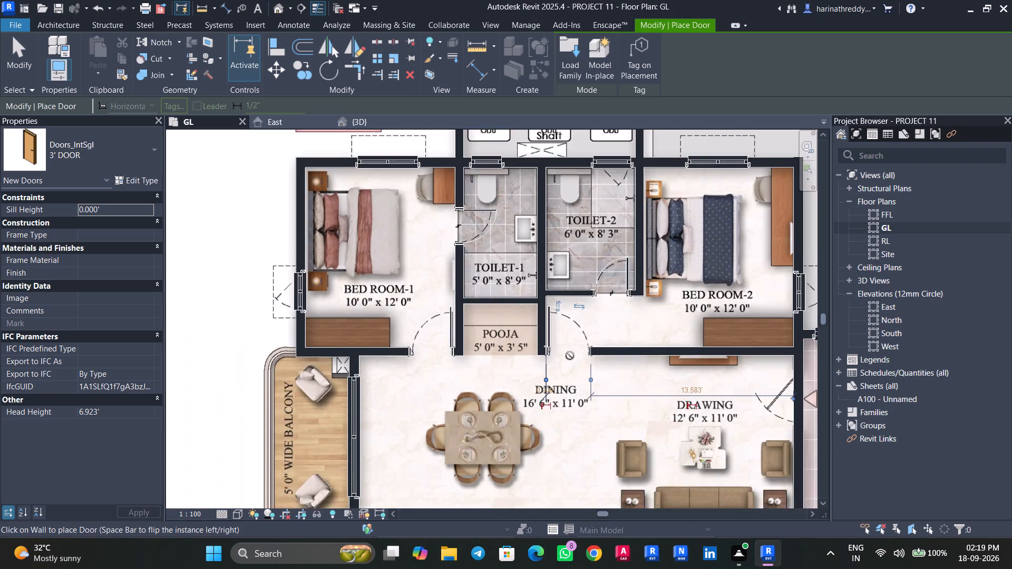
pyautogui.scroll(-1, 570, 356)
pyautogui.moveTo(570, 356); pyautogui.dragTo(544, 257, button='middle')
pyautogui.moveTo(566, 327); pyautogui.dragTo(407, 346, button='middle')
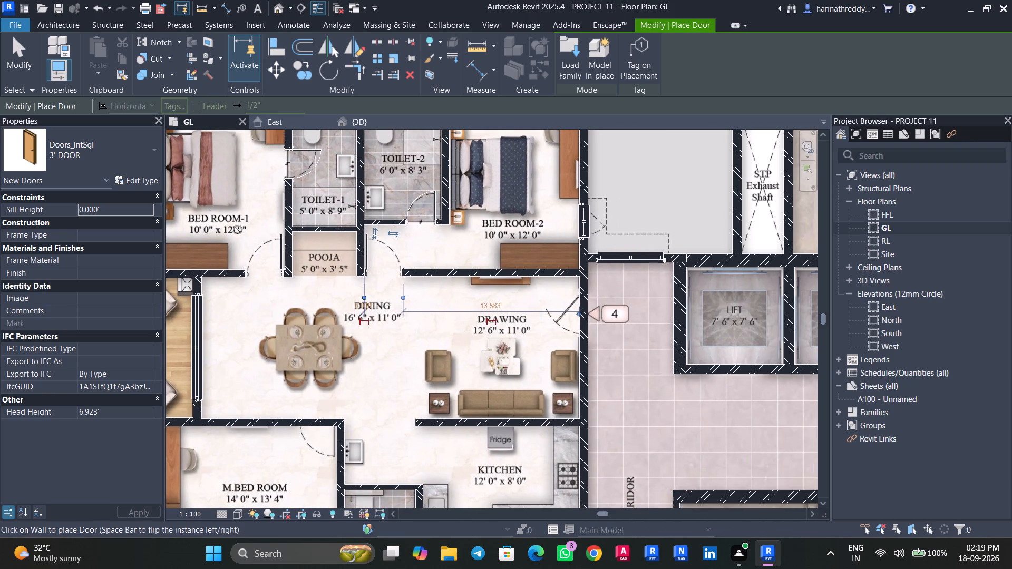
pyautogui.click(85, 154)
pyautogui.scroll(5, 7, 283)
pyautogui.click(54, 280)
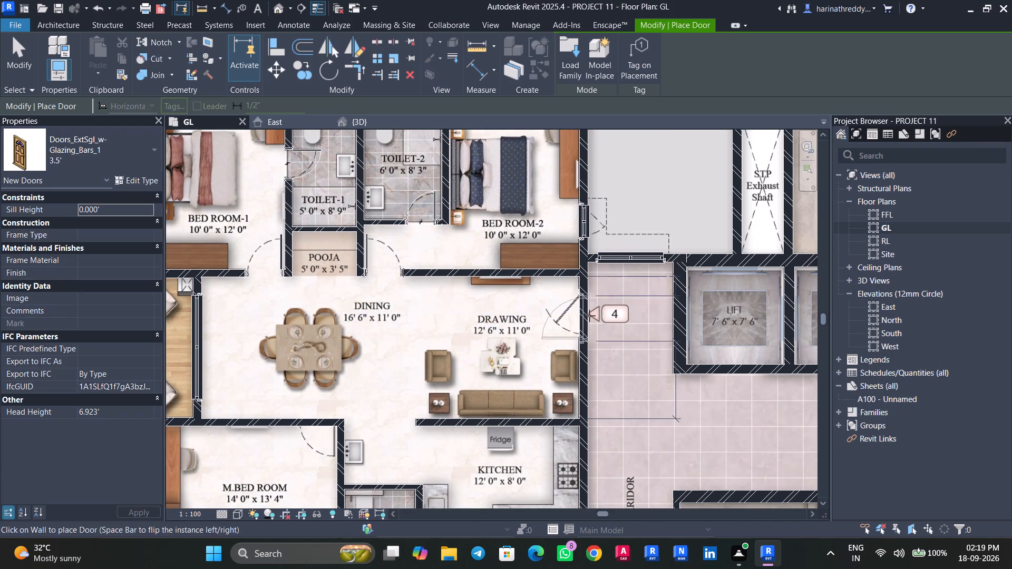
pyautogui.scroll(5, 591, 310)
pyautogui.press('space')
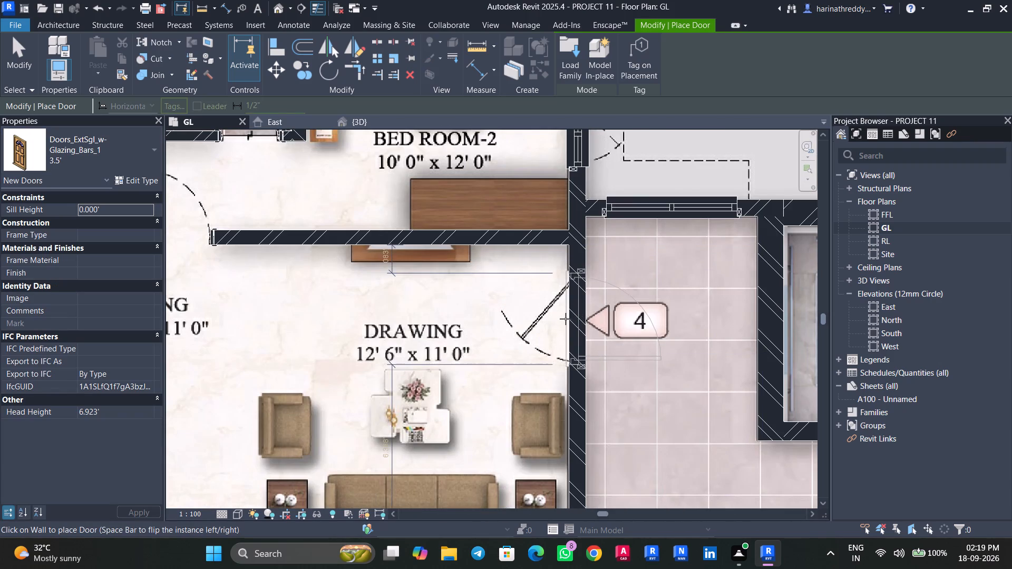
pyautogui.click(587, 319)
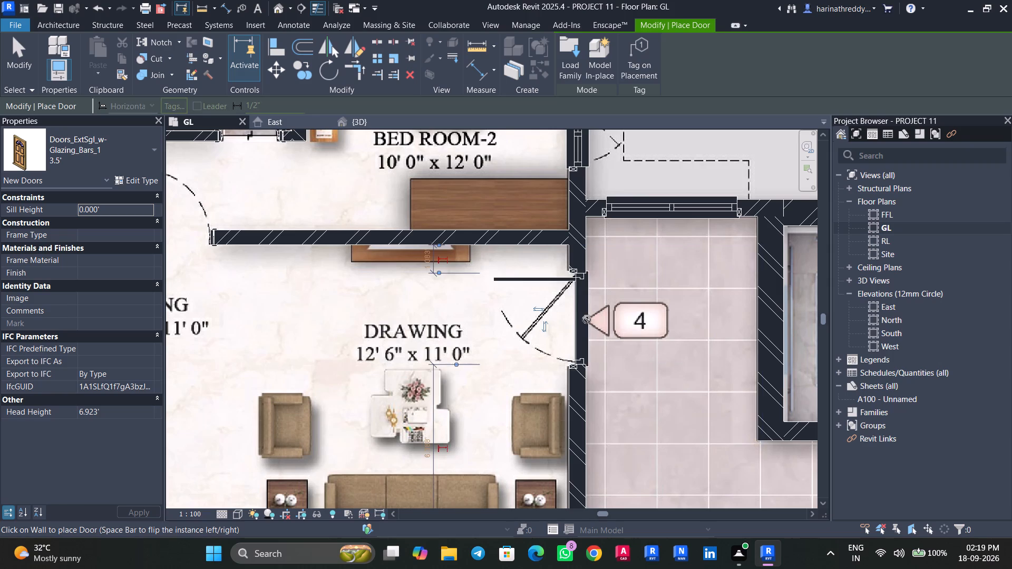
# Place a Doors_IntSgl 3' DOOR between Dining and the 14' 0" x 13' 4" M.Bed Room, hinged at the wash basin end and swinging into the bedroom.
pyautogui.scroll(-6, 510, 344)
pyautogui.moveTo(501, 351); pyautogui.dragTo(531, 228, button='middle')
pyautogui.click(121, 146)
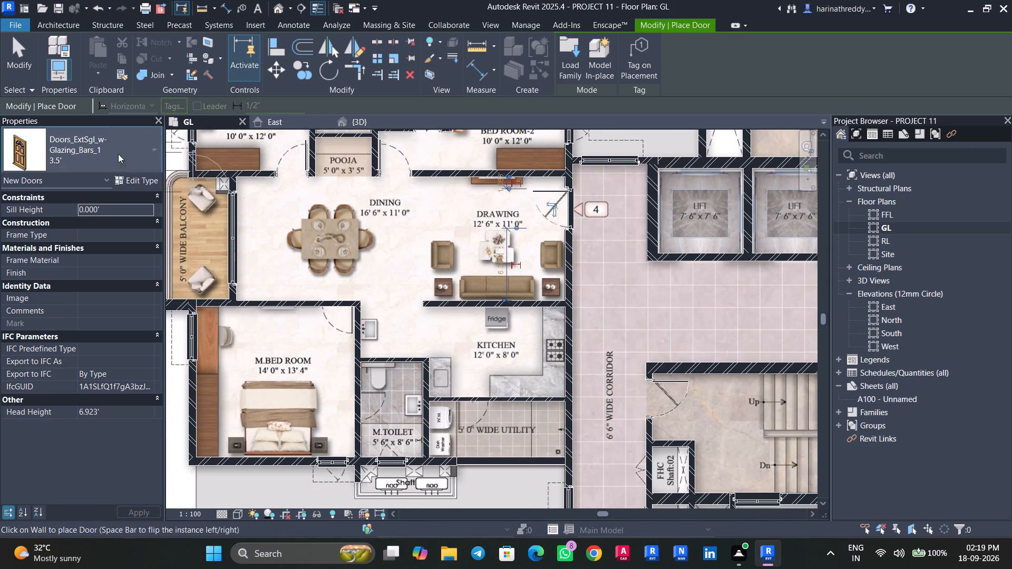
pyautogui.click(55, 354)
pyautogui.scroll(1, 359, 310)
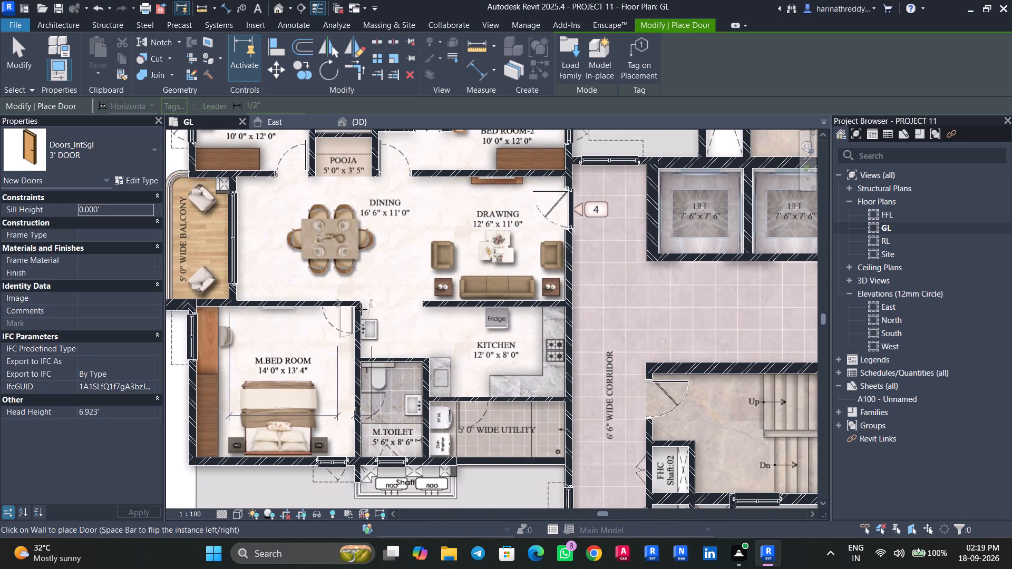
pyautogui.scroll(7, 361, 309)
pyautogui.press('space')
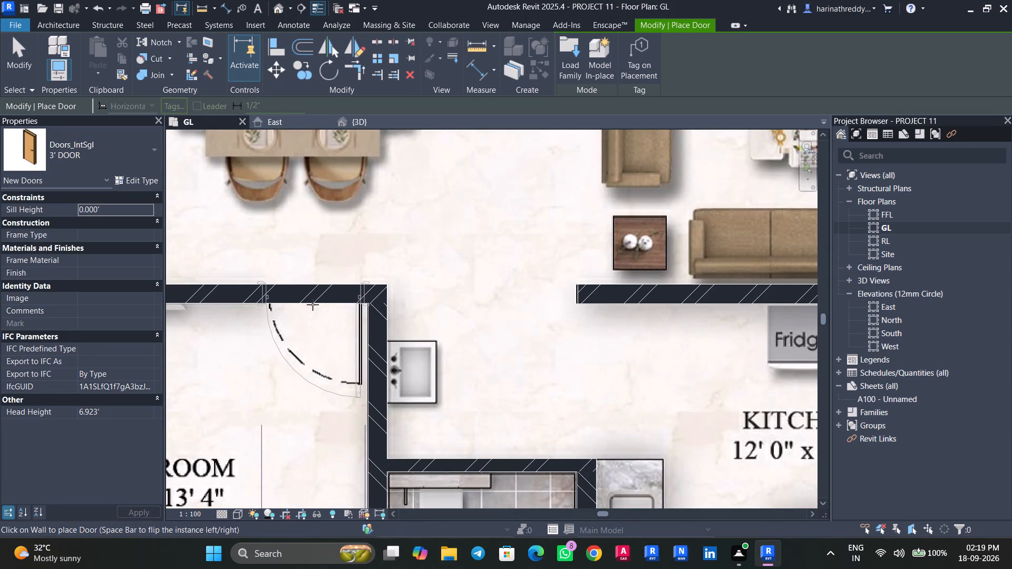
pyautogui.click(313, 305)
# Place a 2.5' DOOR between the M.Bed Room and the 5' 6" x 8' 6" M.Toilet, hinged at the WC end and swinging into the toilet.
pyautogui.scroll(-6, 308, 324)
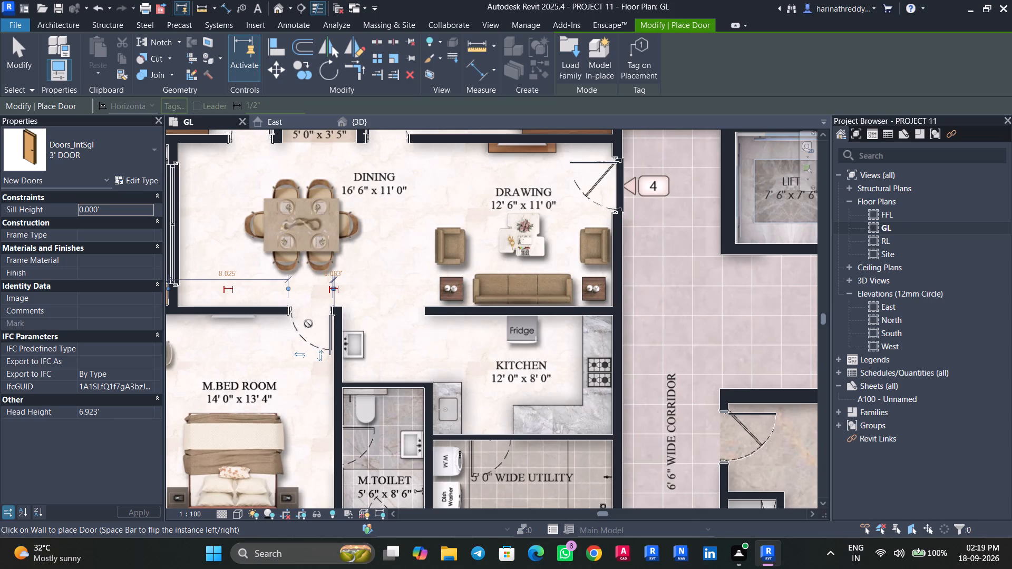
pyautogui.scroll(-2, 308, 323)
pyautogui.moveTo(423, 362); pyautogui.dragTo(472, 350, button='middle')
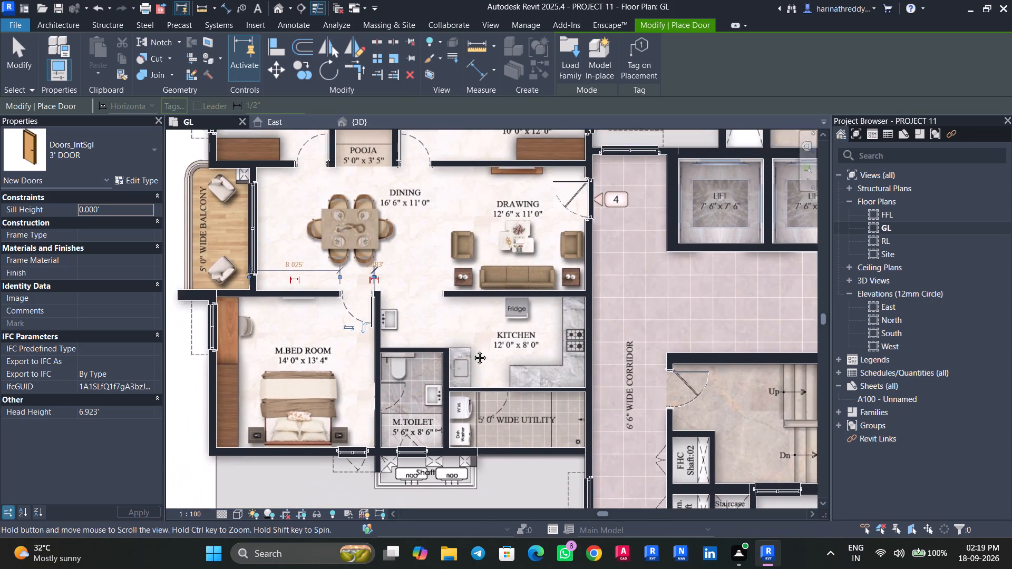
pyautogui.moveTo(472, 350); pyautogui.dragTo(464, 305, button='middle')
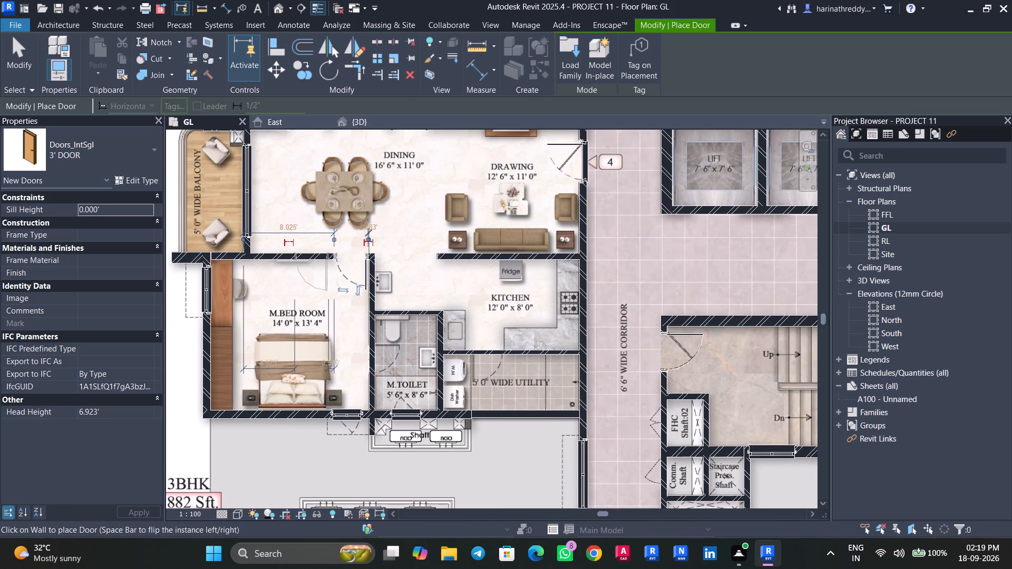
pyautogui.click(78, 146)
pyautogui.click(55, 338)
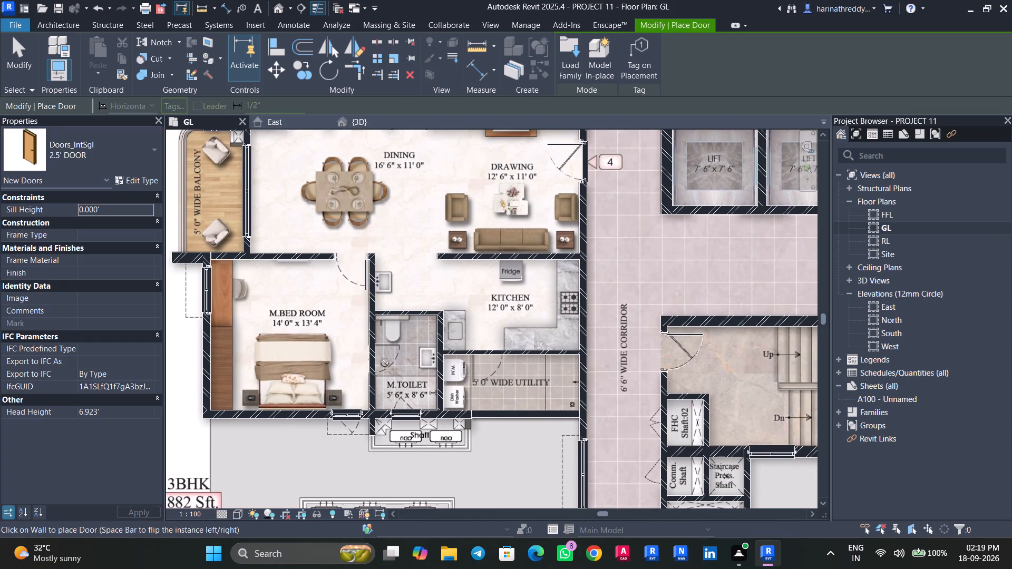
pyautogui.scroll(8, 381, 367)
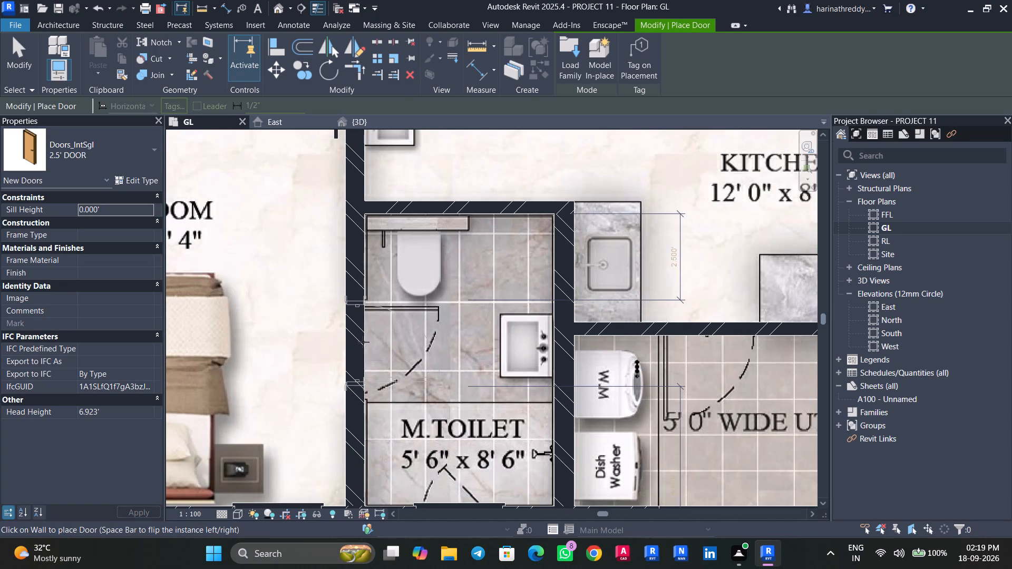
pyautogui.press('space')
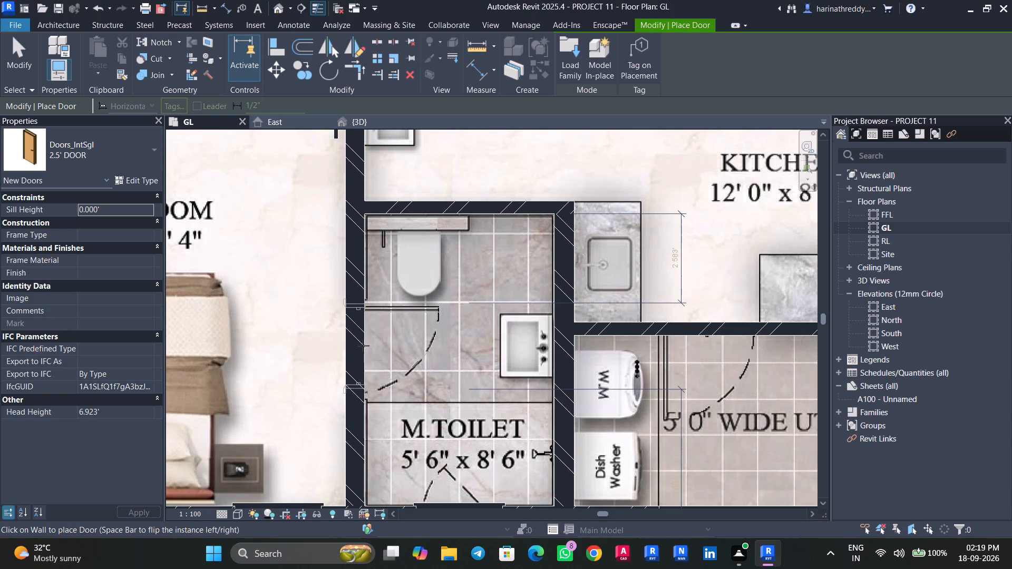
pyautogui.click(363, 346)
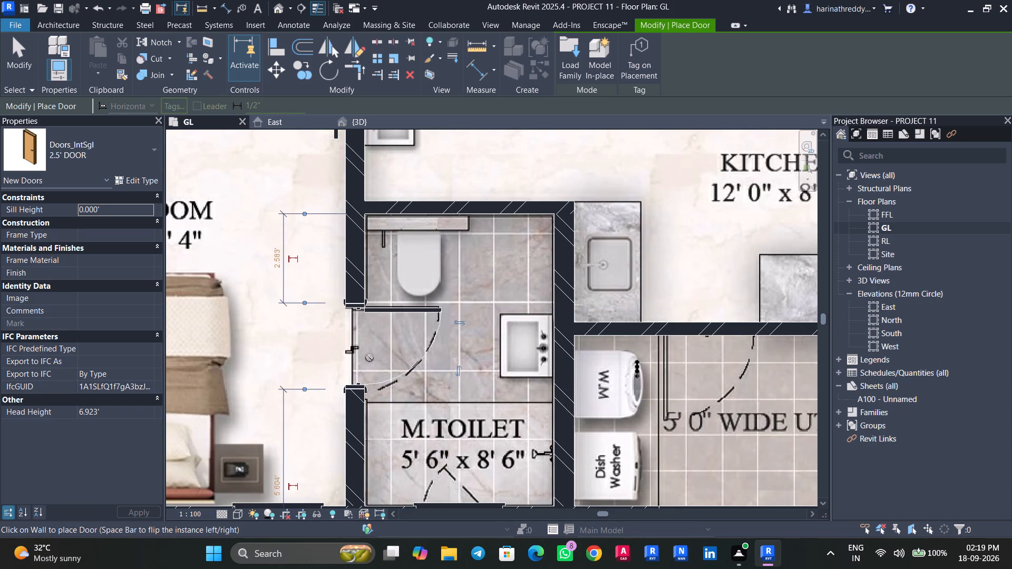
# Place a 3' DOOR between flat 4's Kitchen and the 5' 0" wide Utility, hinged at the washing machine end and swinging into the utility.
pyautogui.moveTo(436, 366); pyautogui.dragTo(259, 358, button='middle')
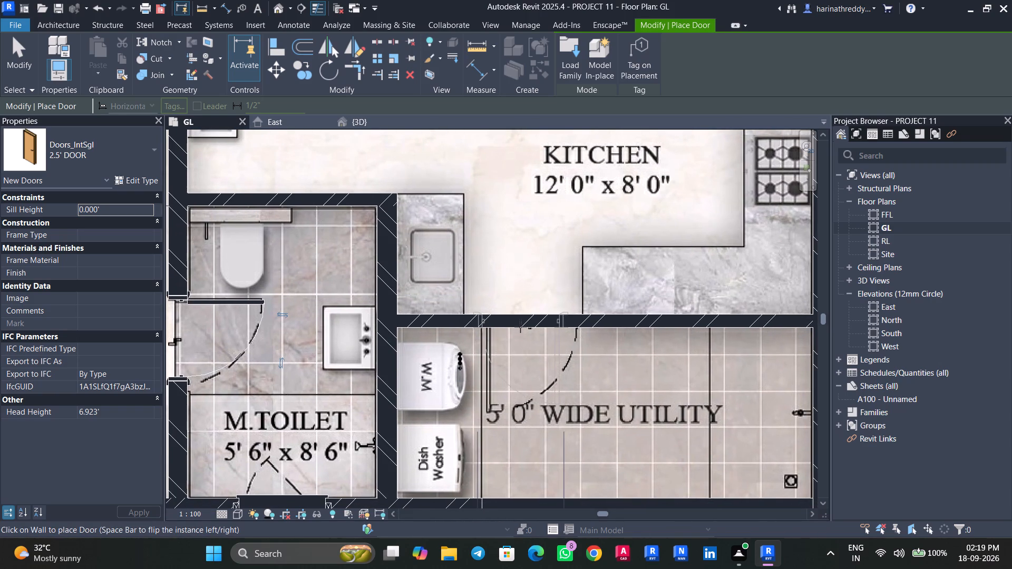
pyautogui.click(61, 124)
pyautogui.click(62, 141)
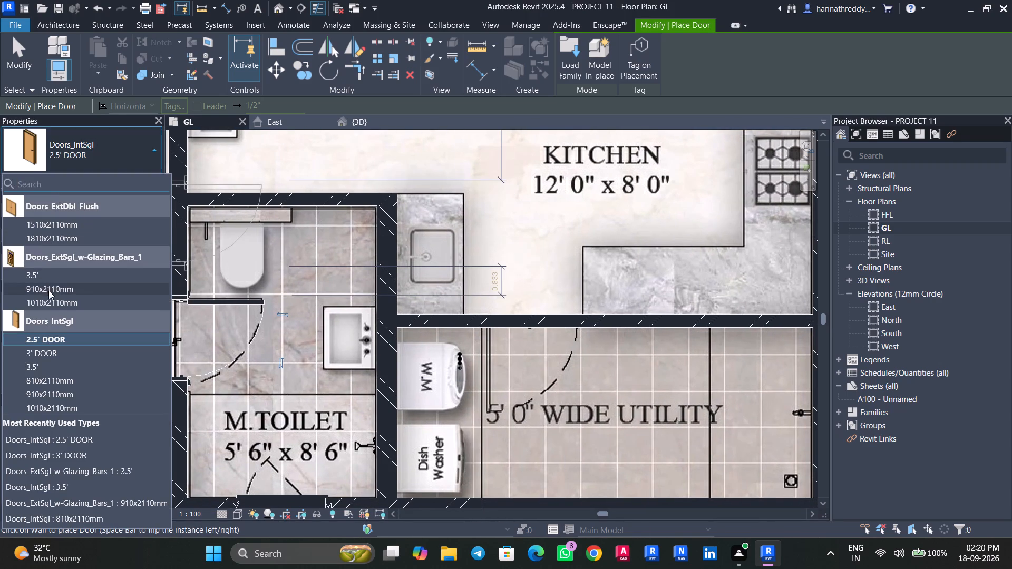
pyautogui.click(43, 351)
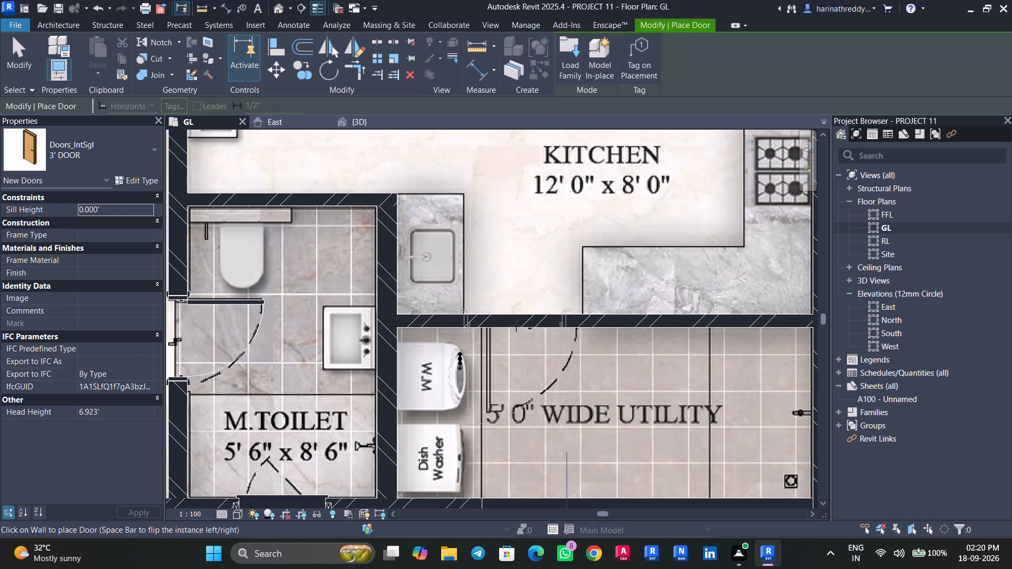
pyautogui.click(532, 326)
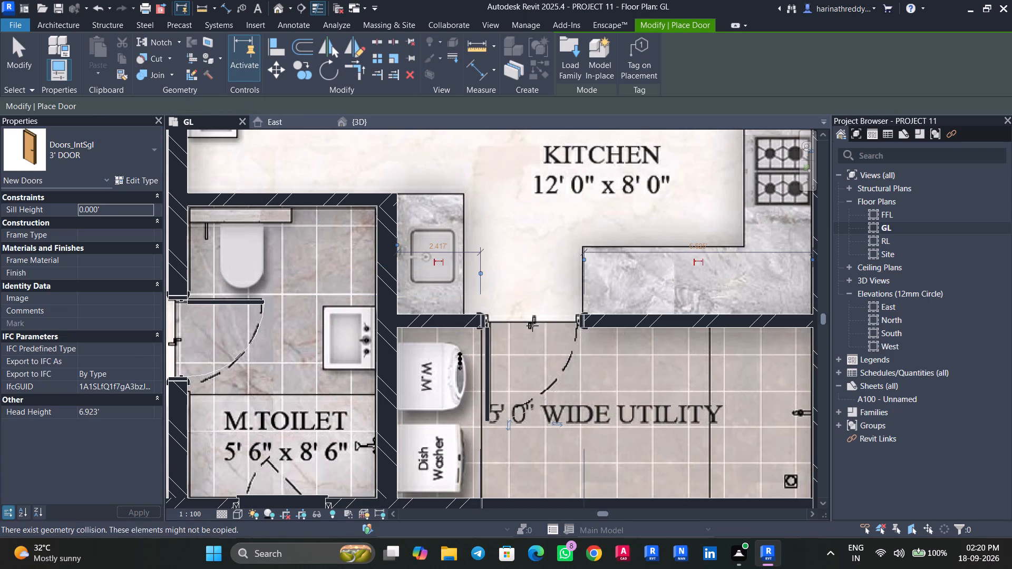
pyautogui.scroll(-7, 526, 349)
pyautogui.moveTo(529, 281); pyautogui.dragTo(577, 351, button='middle')
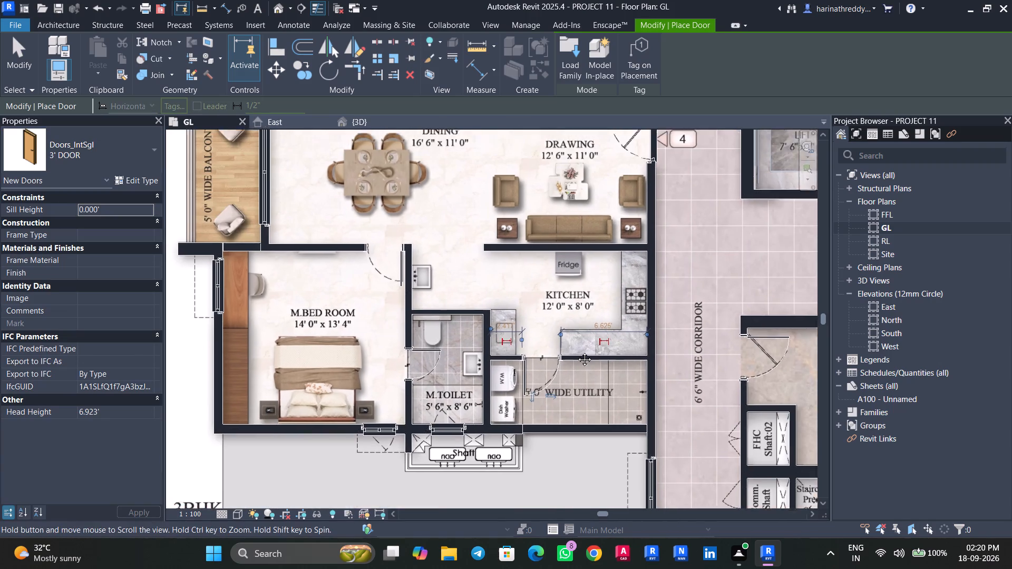
pyautogui.moveTo(577, 351); pyautogui.dragTo(617, 409, button='middle')
pyautogui.moveTo(437, 306); pyautogui.dragTo(465, 360, button='middle')
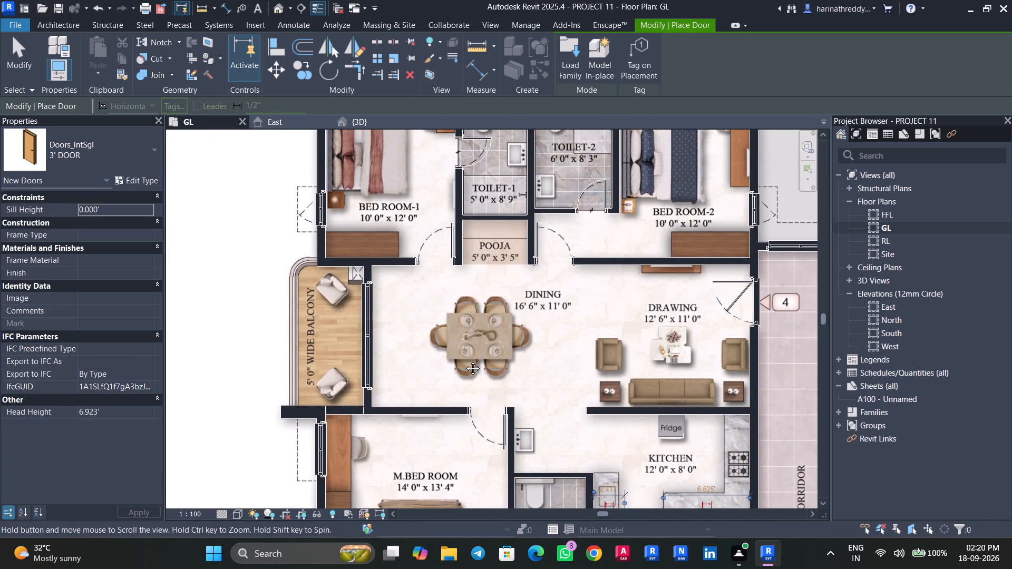
pyautogui.moveTo(465, 360); pyautogui.dragTo(474, 407, button='middle')
pyautogui.press('Escape')
pyautogui.press('Escape')
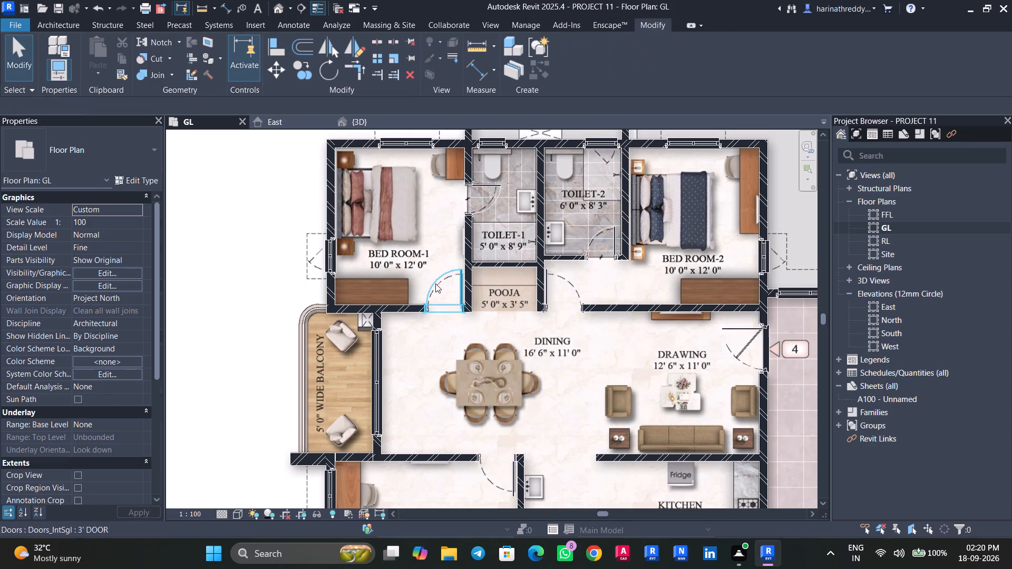
# Inspect flat 4 and the neighbouring flats on the GL plan for door openings still without modeled doors.
pyautogui.scroll(2, 439, 297)
pyautogui.moveTo(441, 311); pyautogui.dragTo(430, 418, button='middle')
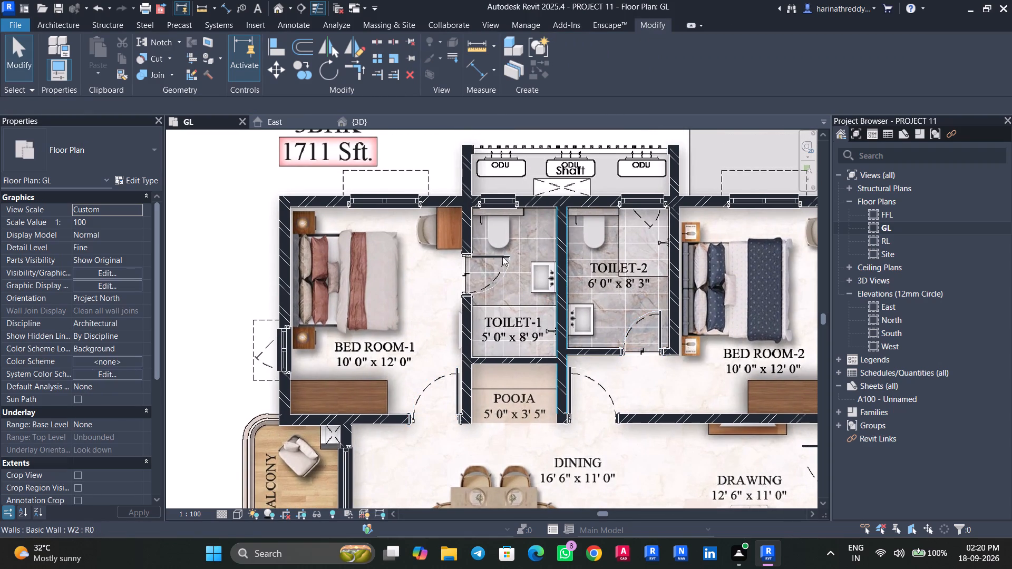
pyautogui.moveTo(688, 377); pyautogui.dragTo(524, 307, button='middle')
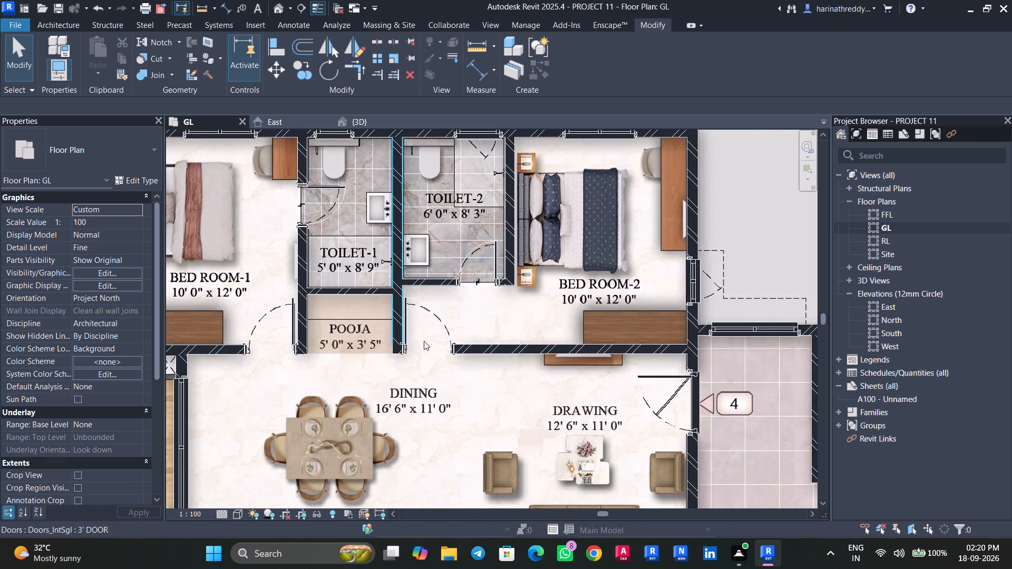
pyautogui.scroll(-3, 424, 377)
pyautogui.moveTo(435, 397); pyautogui.dragTo(485, 289, button='middle')
pyautogui.moveTo(588, 302); pyautogui.dragTo(580, 226, button='middle')
pyautogui.scroll(1, 581, 266)
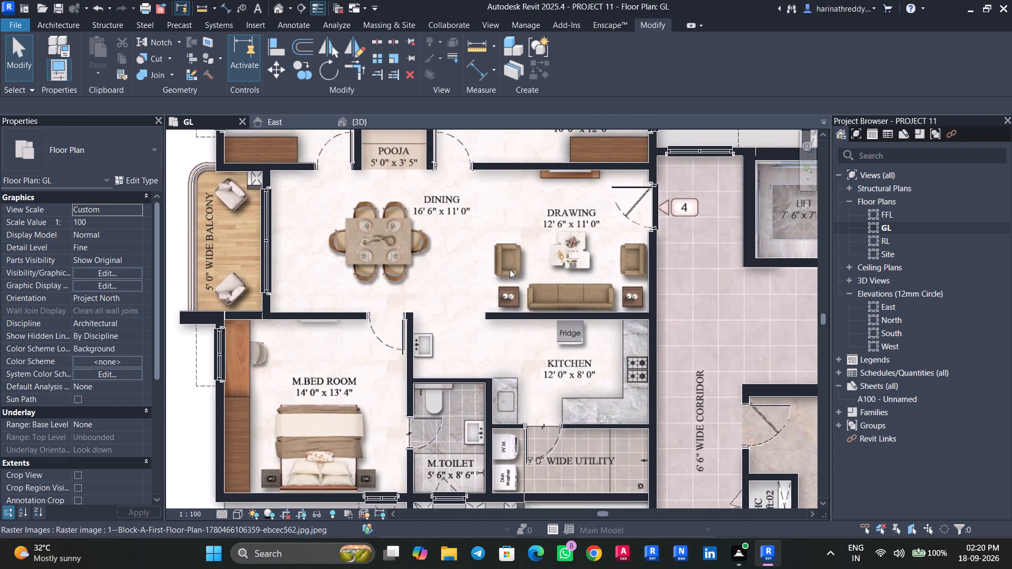
pyautogui.moveTo(362, 377); pyautogui.dragTo(365, 289, button='middle')
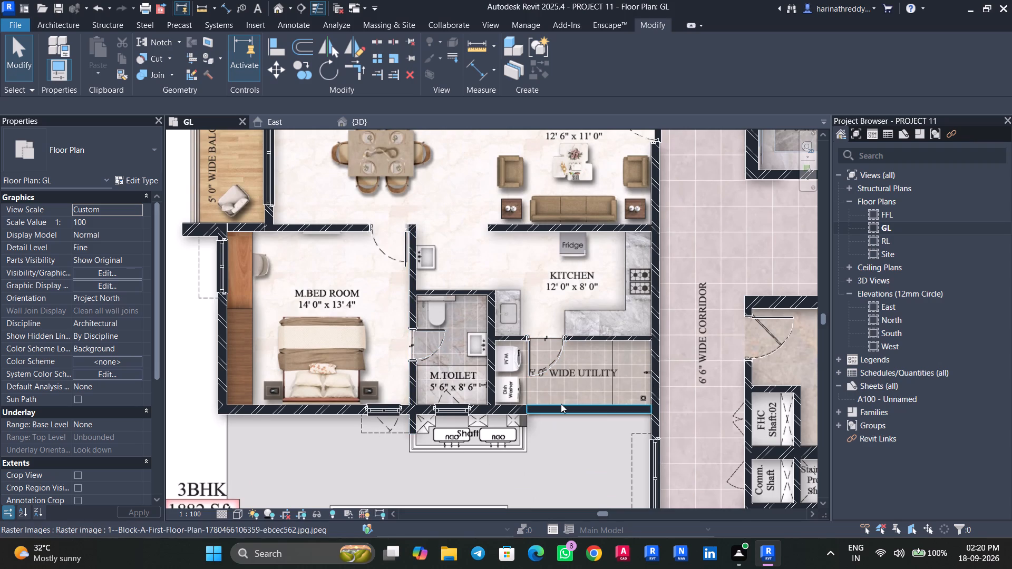
pyautogui.moveTo(562, 377); pyautogui.dragTo(556, 413, button='middle')
pyautogui.moveTo(549, 429); pyautogui.dragTo(543, 444, button='middle')
pyautogui.middleClick(539, 462)
pyautogui.scroll(-3, 524, 385)
pyautogui.moveTo(528, 369); pyautogui.dragTo(510, 454, button='middle')
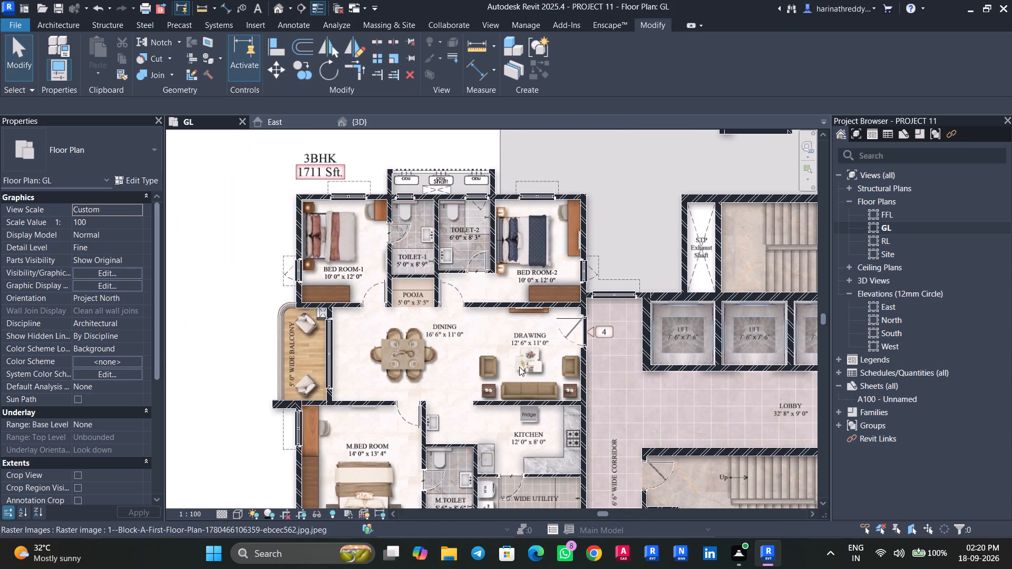
pyautogui.scroll(-5, 519, 359)
pyautogui.scroll(4, 544, 193)
pyautogui.moveTo(542, 185); pyautogui.dragTo(445, 360, button='middle')
pyautogui.scroll(-3, 458, 368)
pyautogui.moveTo(458, 369); pyautogui.dragTo(443, 340, button='middle')
pyautogui.scroll(-1, 439, 333)
pyautogui.scroll(11, 429, 318)
pyautogui.scroll(-3, 491, 376)
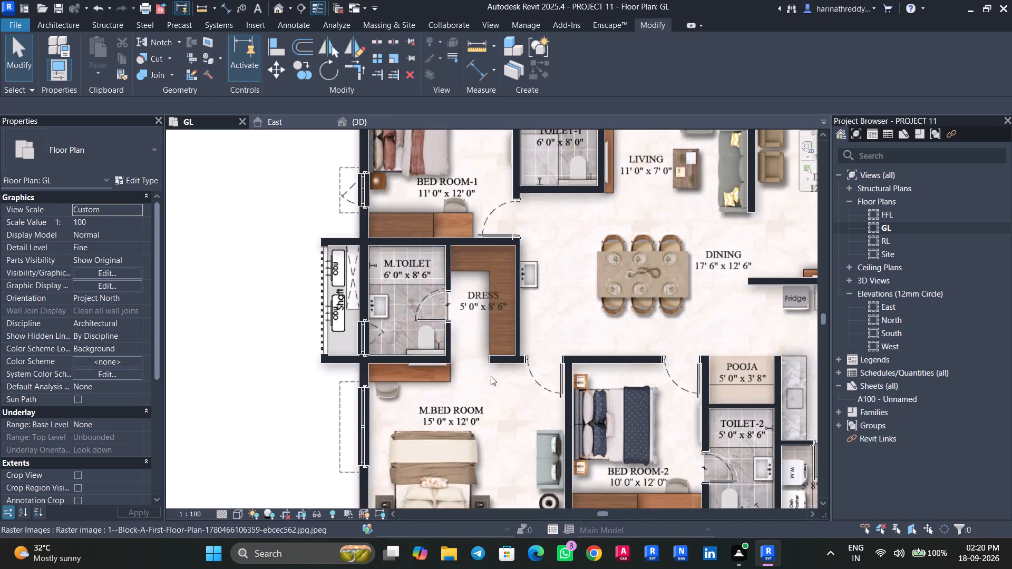
pyautogui.scroll(-3, 491, 376)
pyautogui.moveTo(503, 410); pyautogui.dragTo(443, 40, button='middle')
pyautogui.moveTo(455, 341); pyautogui.dragTo(500, 168, button='middle')
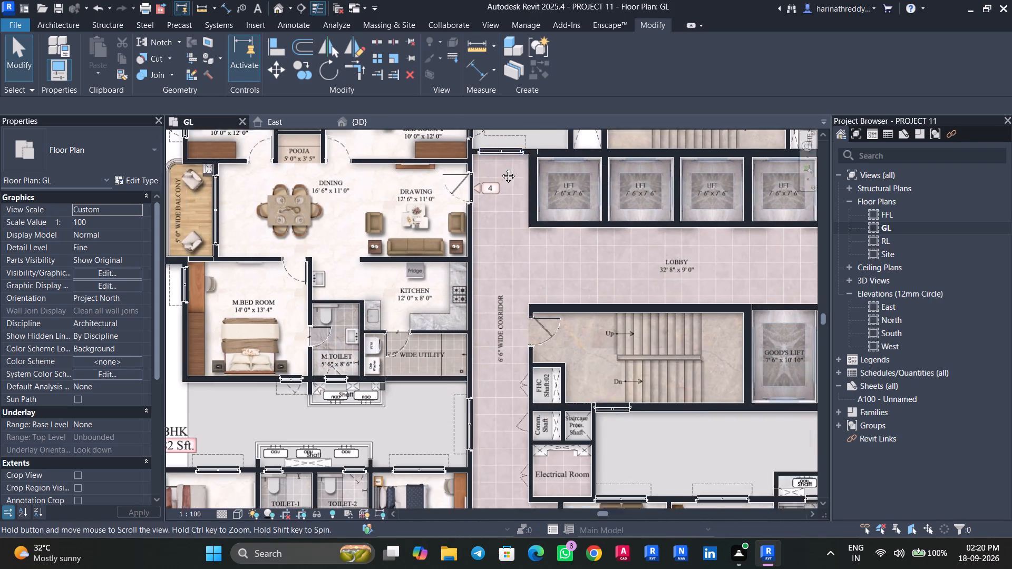
pyautogui.moveTo(500, 168); pyautogui.dragTo(514, 118, button='middle')
pyautogui.moveTo(407, 361); pyautogui.dragTo(471, 221, button='middle')
pyautogui.scroll(1, 471, 221)
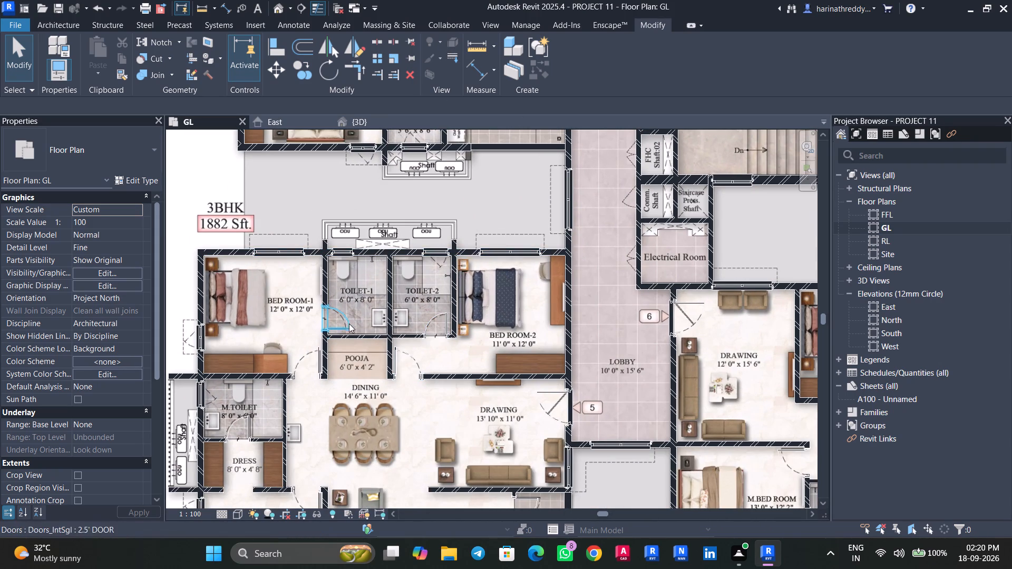
# Examine the walls, doors and windows of all flats on the GL plan and in the 3D view from several sides.
pyautogui.moveTo(224, 334); pyautogui.dragTo(236, 292, button='middle')
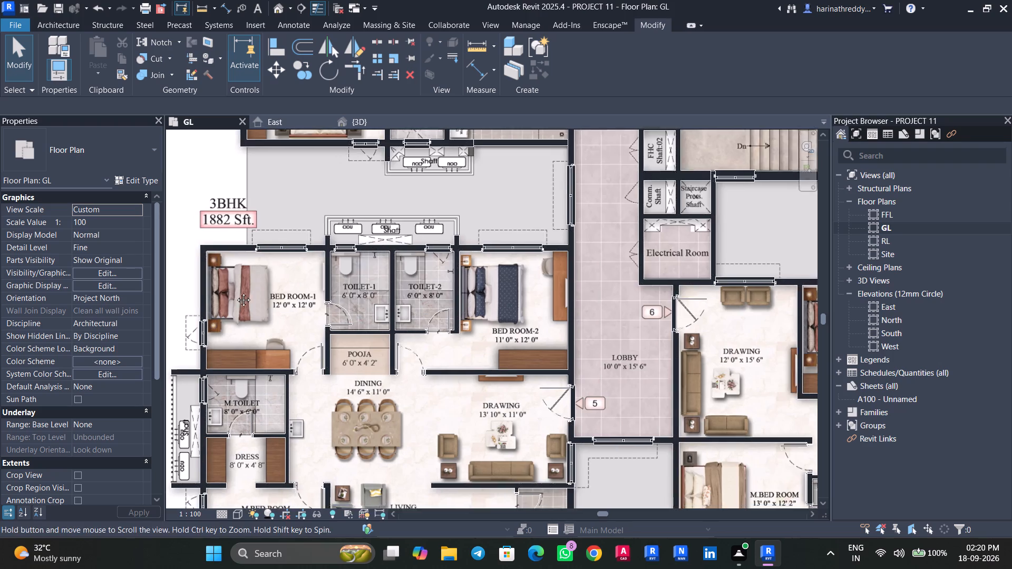
pyautogui.moveTo(236, 292); pyautogui.dragTo(286, 148, button='middle')
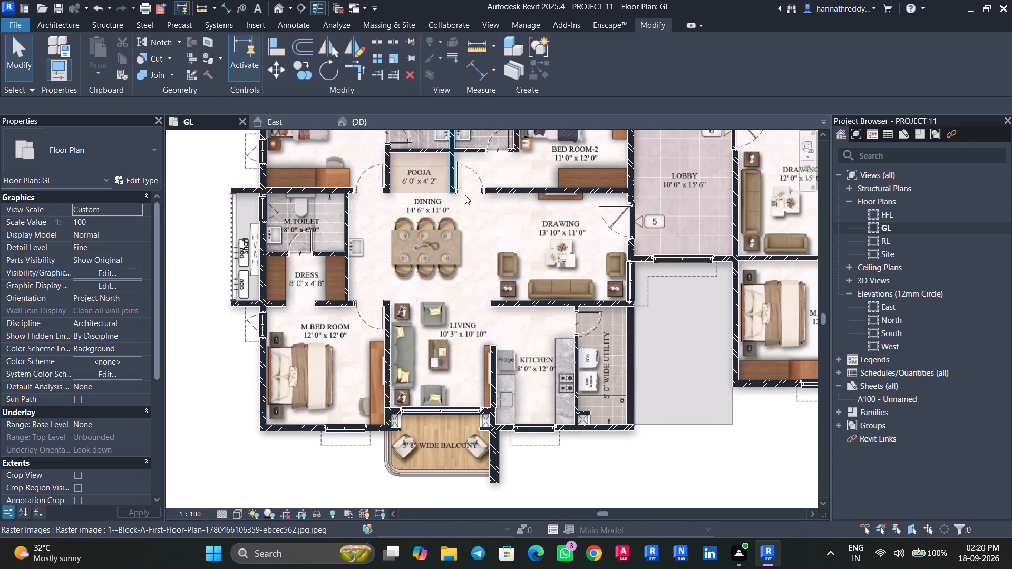
pyautogui.scroll(-7, 523, 379)
pyautogui.moveTo(522, 375); pyautogui.dragTo(480, 399, button='middle')
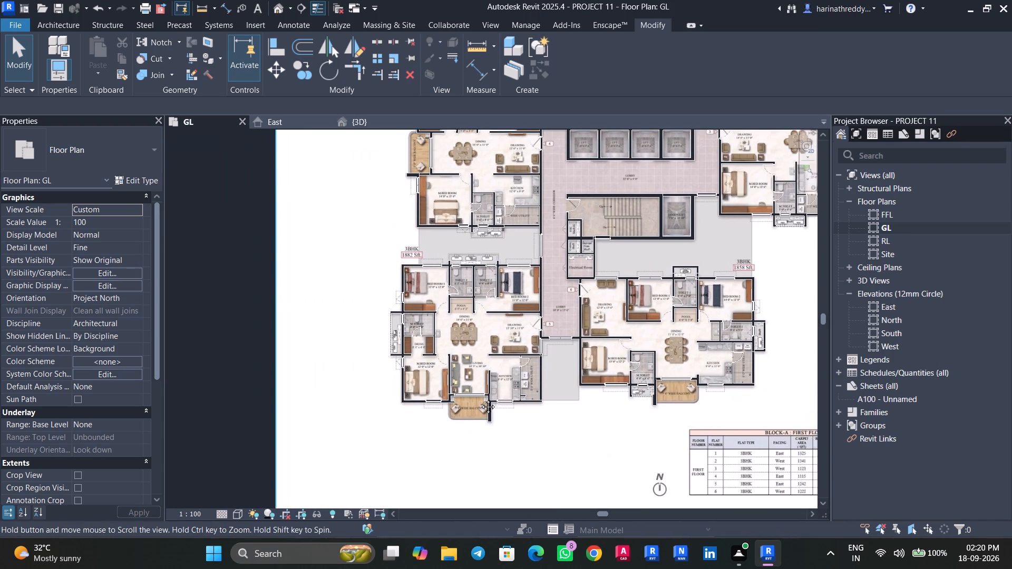
pyautogui.moveTo(480, 399); pyautogui.dragTo(463, 396, button='middle')
pyautogui.click(357, 121)
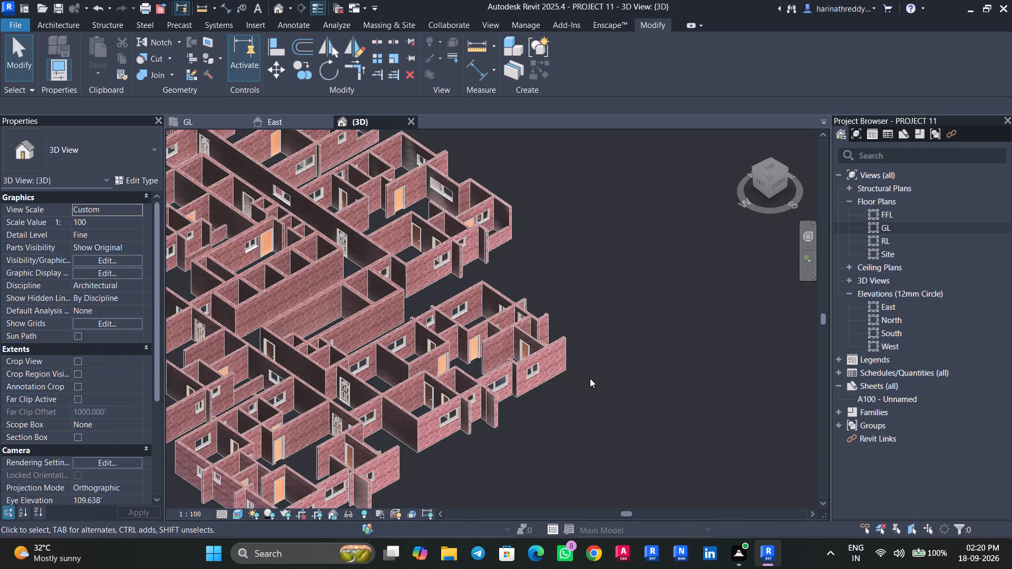
pyautogui.scroll(-1, 587, 378)
pyautogui.keyDown('shift'); pyautogui.moveTo(460, 479); pyautogui.dragTo(555, 521, button='middle'); pyautogui.keyUp('shift')
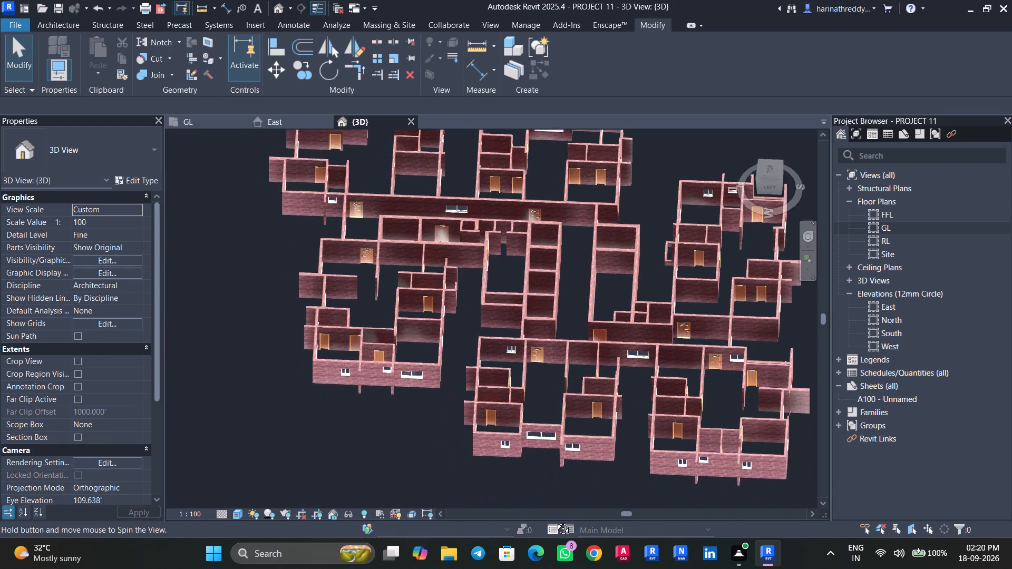
pyautogui.keyDown('shift'); pyautogui.moveTo(555, 521); pyautogui.dragTo(554, 516, button='middle'); pyautogui.keyUp('shift')
pyautogui.scroll(4, 673, 351)
pyautogui.scroll(1, 731, 311)
pyautogui.moveTo(732, 311); pyautogui.dragTo(767, 388, button='middle')
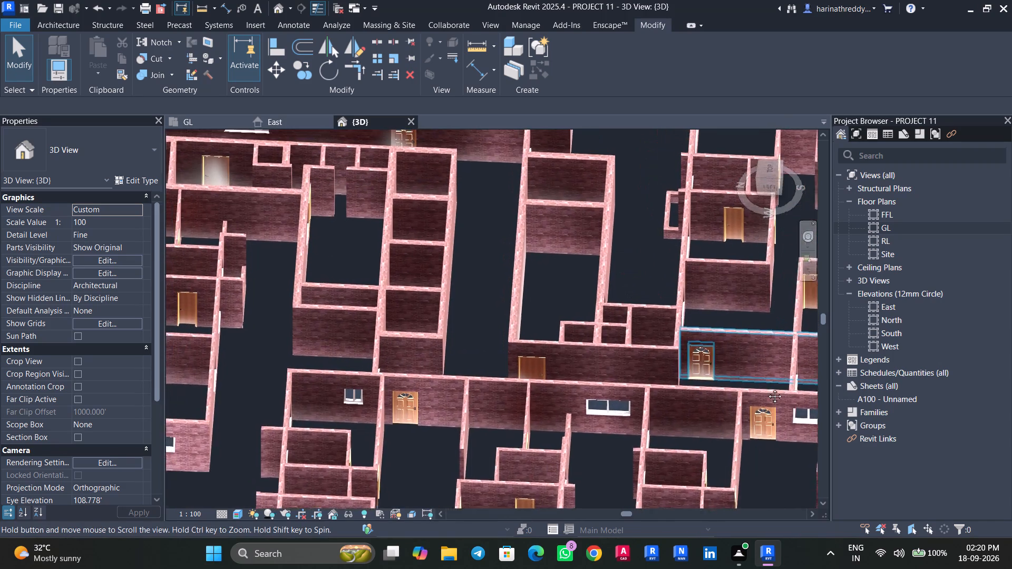
pyautogui.moveTo(767, 388); pyautogui.dragTo(782, 423, button='middle')
pyautogui.moveTo(520, 256); pyautogui.dragTo(569, 333, button='middle')
pyautogui.keyDown('shift'); pyautogui.moveTo(569, 326); pyautogui.dragTo(578, 406, button='middle'); pyautogui.keyUp('shift')
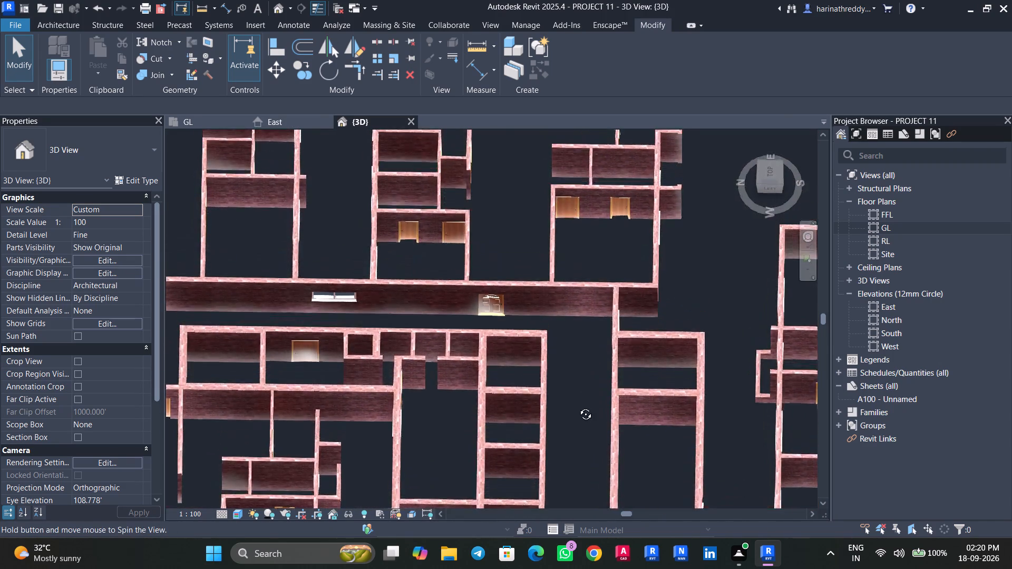
pyautogui.keyDown('shift'); pyautogui.moveTo(578, 406); pyautogui.dragTo(747, 473, button='middle'); pyautogui.keyUp('shift')
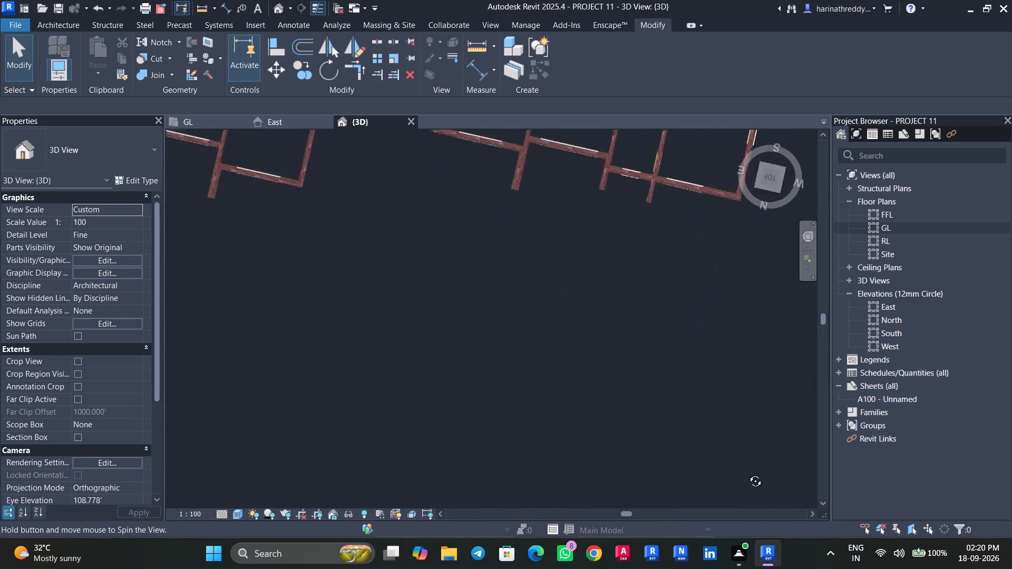
pyautogui.keyDown('shift'); pyautogui.moveTo(747, 473); pyautogui.dragTo(812, 269, button='middle'); pyautogui.keyUp('shift')
pyautogui.scroll(-5, 637, 302)
pyautogui.moveTo(535, 298); pyautogui.dragTo(566, 278, button='middle')
pyautogui.moveTo(572, 259); pyautogui.dragTo(579, 285, button='middle')
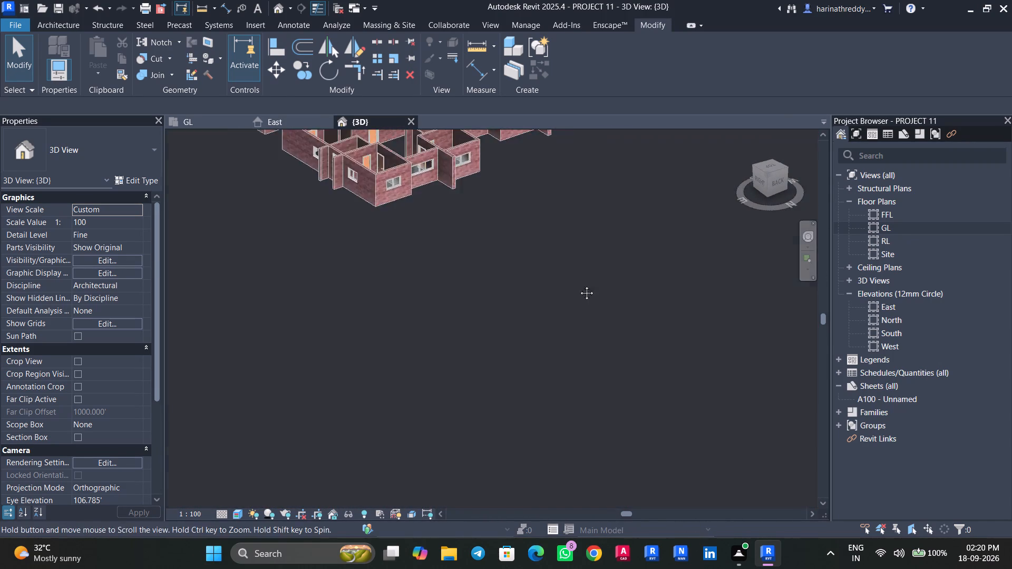
pyautogui.moveTo(579, 285); pyautogui.dragTo(672, 486, button='middle')
pyautogui.keyDown('shift'); pyautogui.moveTo(629, 400); pyautogui.dragTo(622, 488, button='middle'); pyautogui.keyUp('shift')
pyautogui.scroll(11, 490, 259)
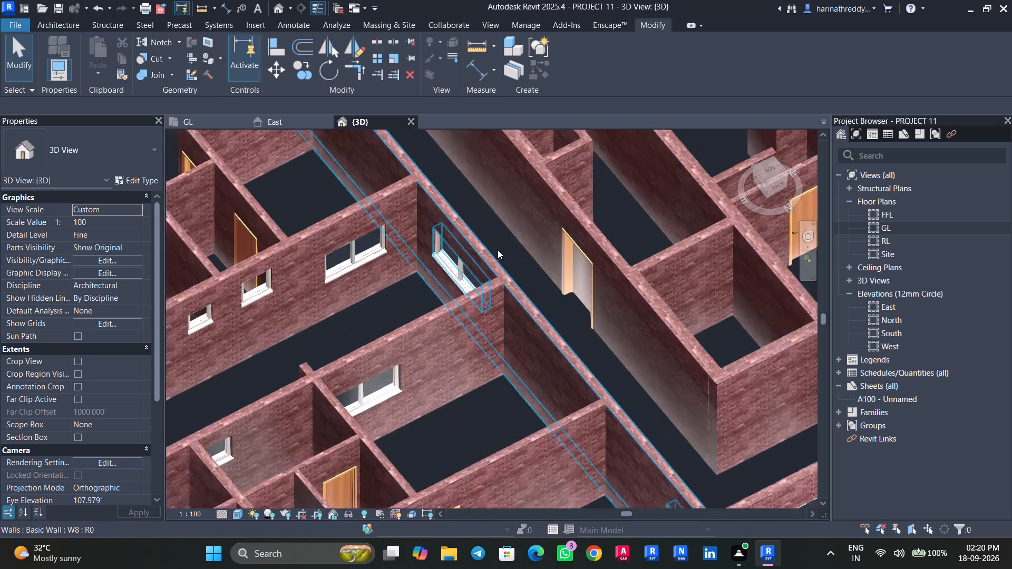
pyautogui.scroll(-8, 529, 278)
pyautogui.scroll(3, 404, 159)
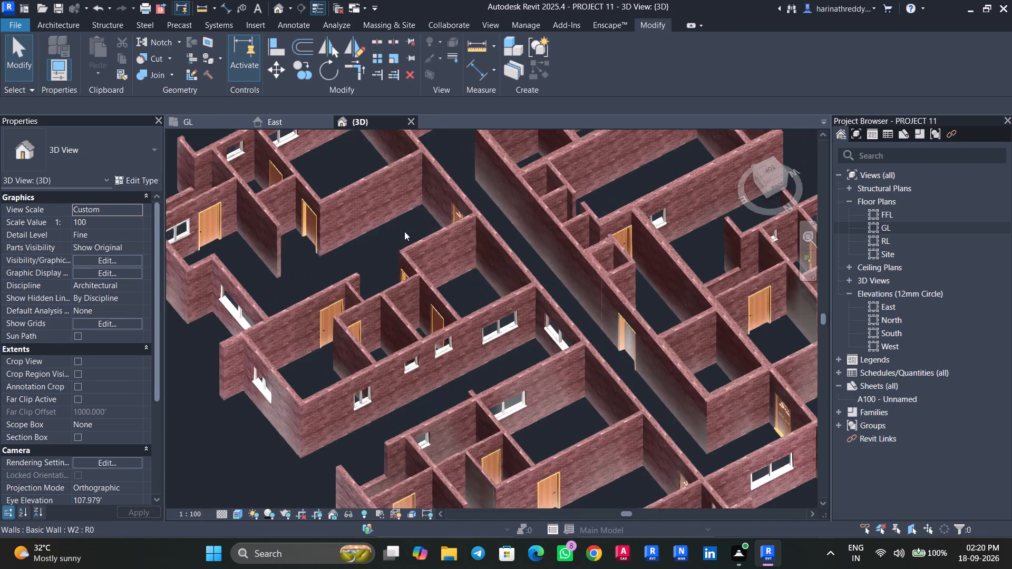
pyautogui.keyDown('shift'); pyautogui.scroll(1, 404, 231); pyautogui.keyUp('shift')
pyautogui.keyDown('shift'); pyautogui.moveTo(405, 233); pyautogui.dragTo(479, 233, button='middle'); pyautogui.keyUp('shift')
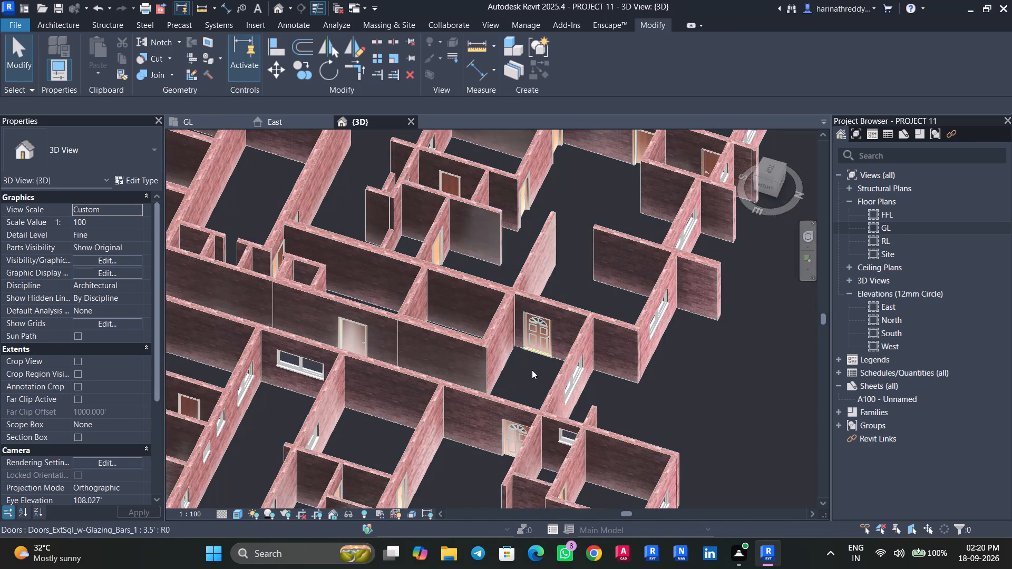
pyautogui.scroll(1, 535, 374)
pyautogui.moveTo(560, 353); pyautogui.dragTo(687, 222, button='middle')
pyautogui.scroll(-2, 397, 284)
pyautogui.keyDown('shift'); pyautogui.moveTo(368, 295); pyautogui.dragTo(385, 333, button='middle'); pyautogui.keyUp('shift')
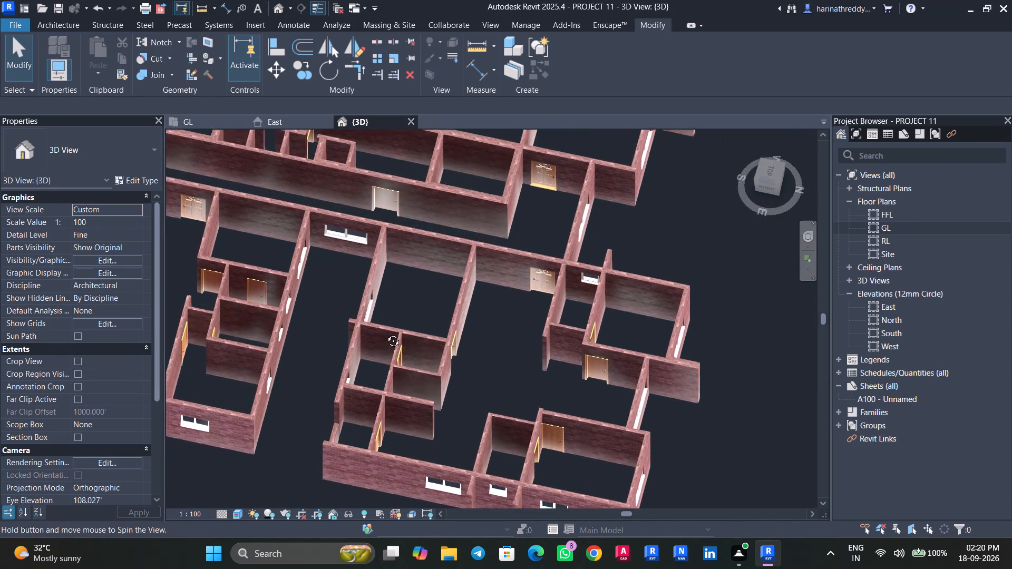
pyautogui.keyDown('shift'); pyautogui.moveTo(385, 333); pyautogui.dragTo(385, 339, button='middle'); pyautogui.keyUp('shift')
pyautogui.scroll(-3, 324, 317)
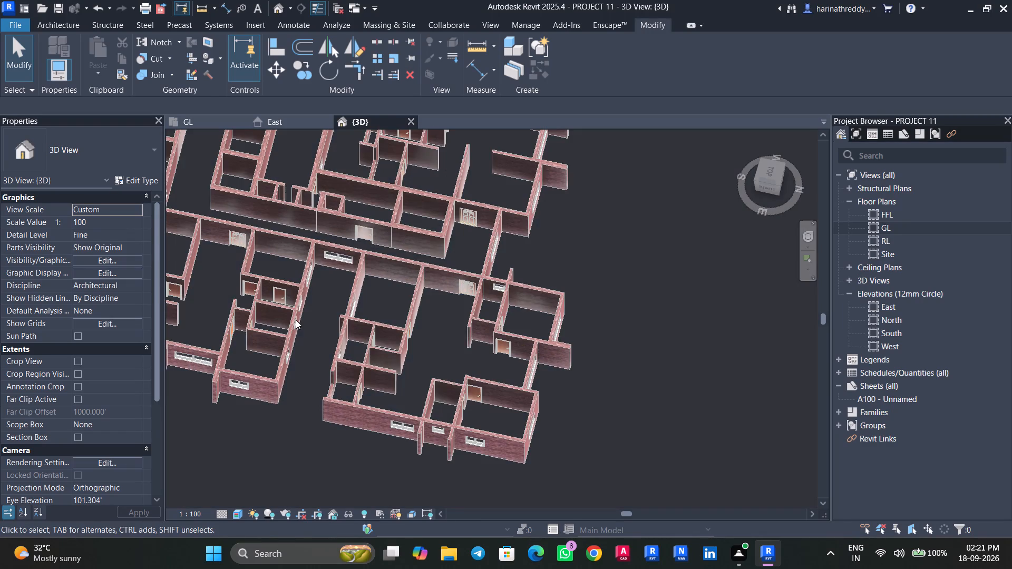
pyautogui.moveTo(313, 330); pyautogui.dragTo(383, 482, button='middle')
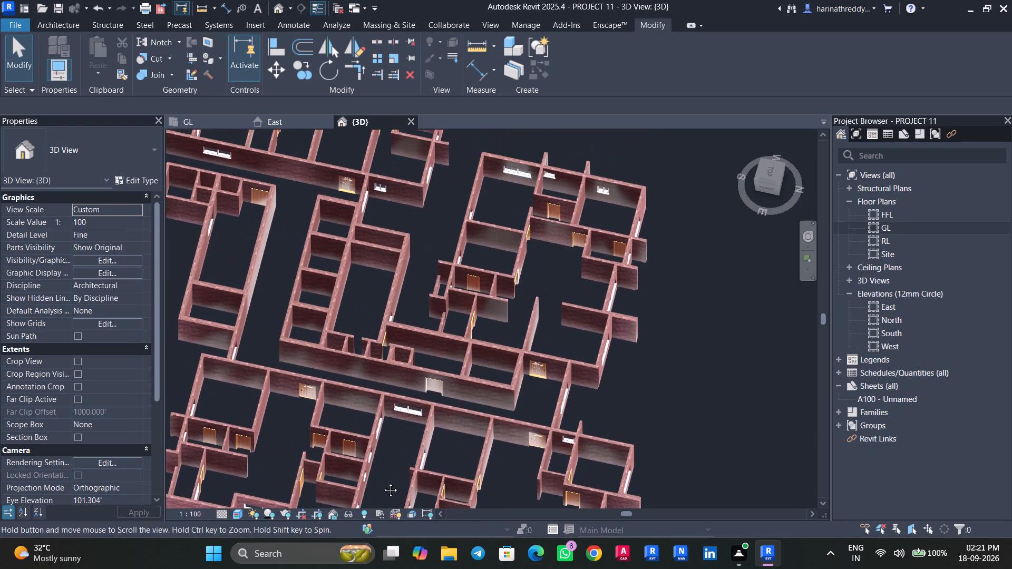
pyautogui.moveTo(383, 482); pyautogui.dragTo(592, 521, button='middle')
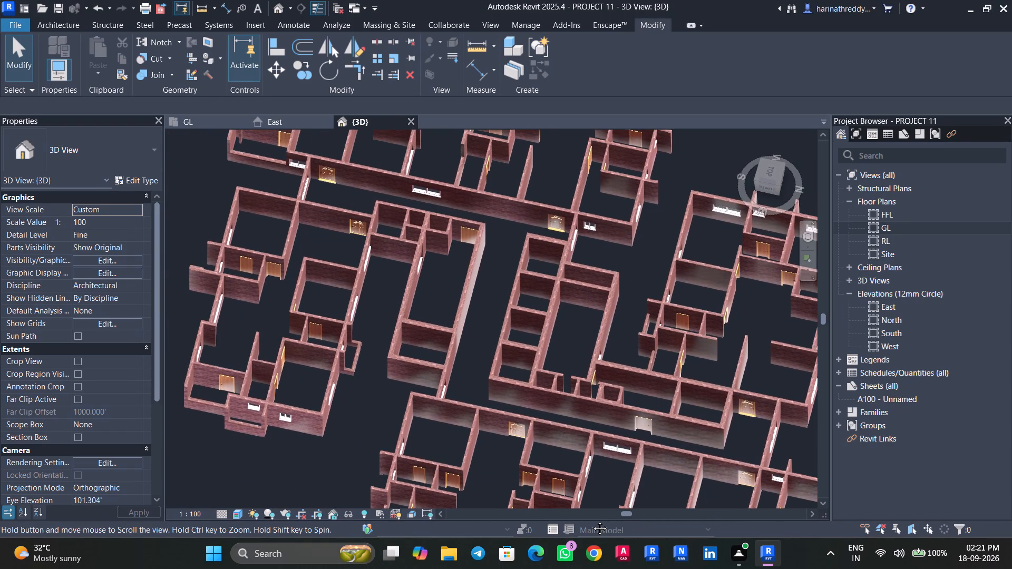
pyautogui.moveTo(592, 521); pyautogui.dragTo(564, 491, button='middle')
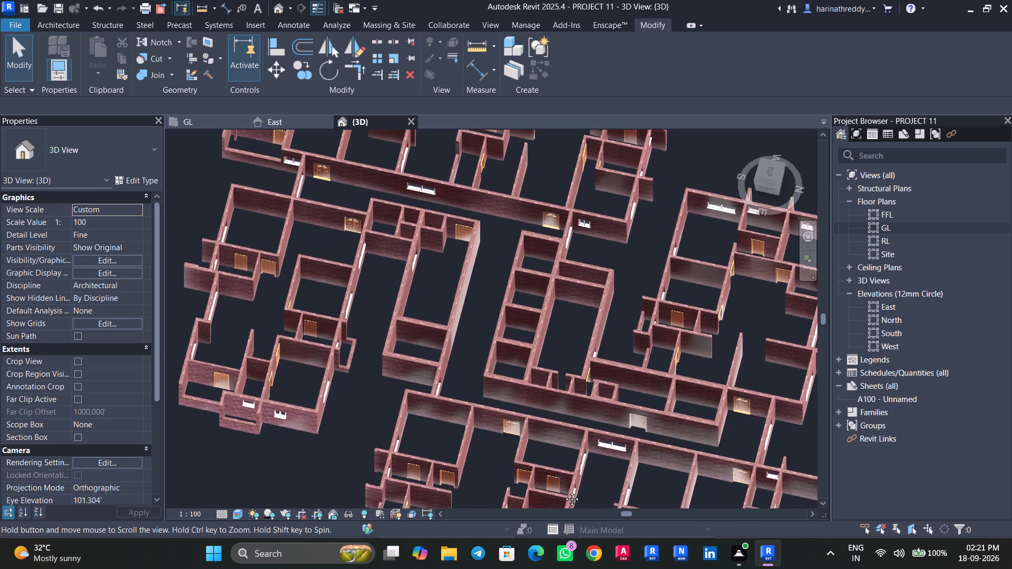
pyautogui.moveTo(564, 491); pyautogui.dragTo(542, 464, button='middle')
pyautogui.scroll(-1, 562, 489)
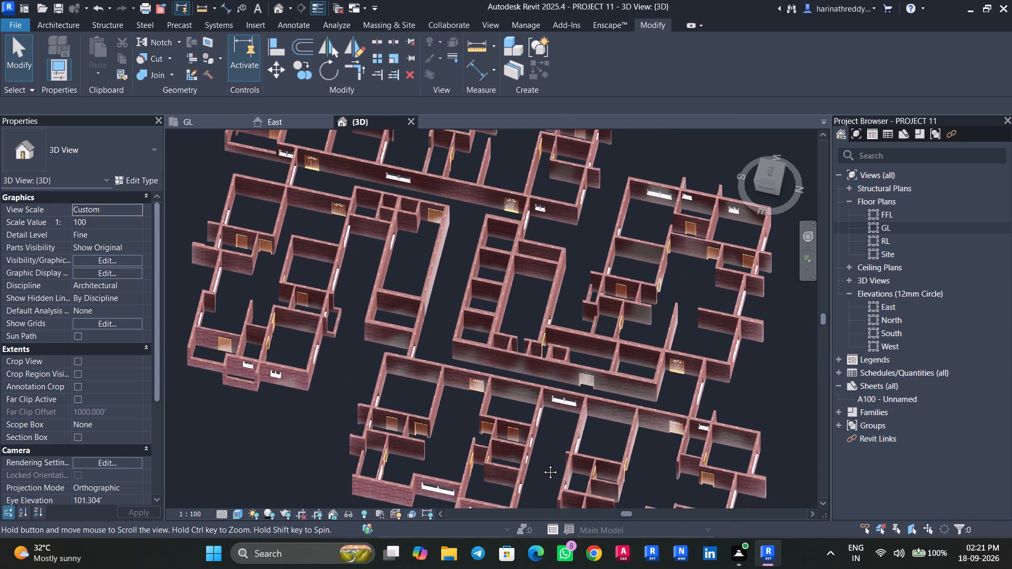
pyautogui.moveTo(542, 464); pyautogui.dragTo(527, 430, button='middle')
pyautogui.scroll(16, 676, 340)
pyautogui.keyDown('shift'); pyautogui.scroll(1, 608, 438); pyautogui.keyUp('shift')
pyautogui.keyDown('shift'); pyautogui.moveTo(609, 437); pyautogui.dragTo(622, 389, button='middle'); pyautogui.keyUp('shift')
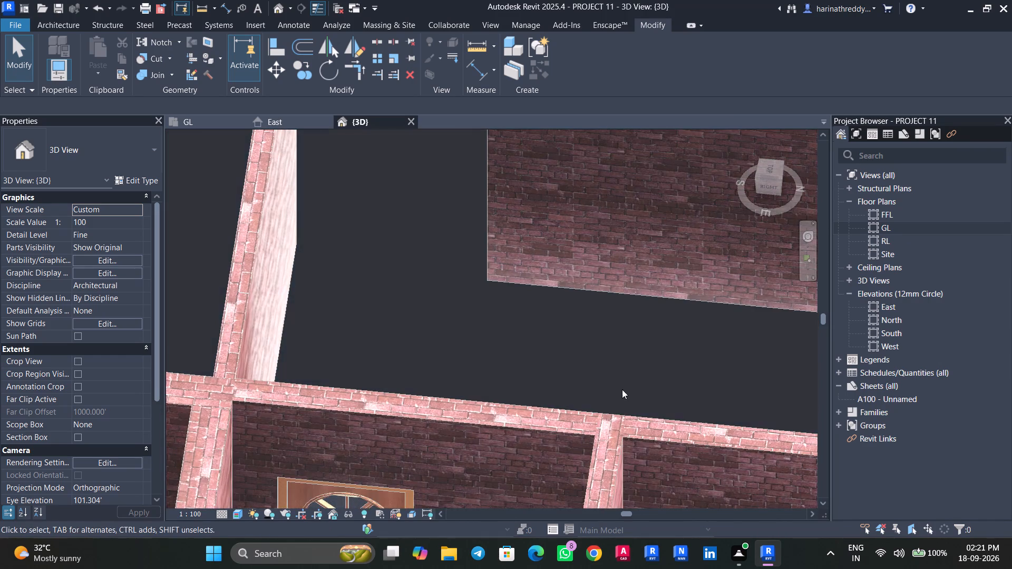
pyautogui.scroll(-6, 592, 340)
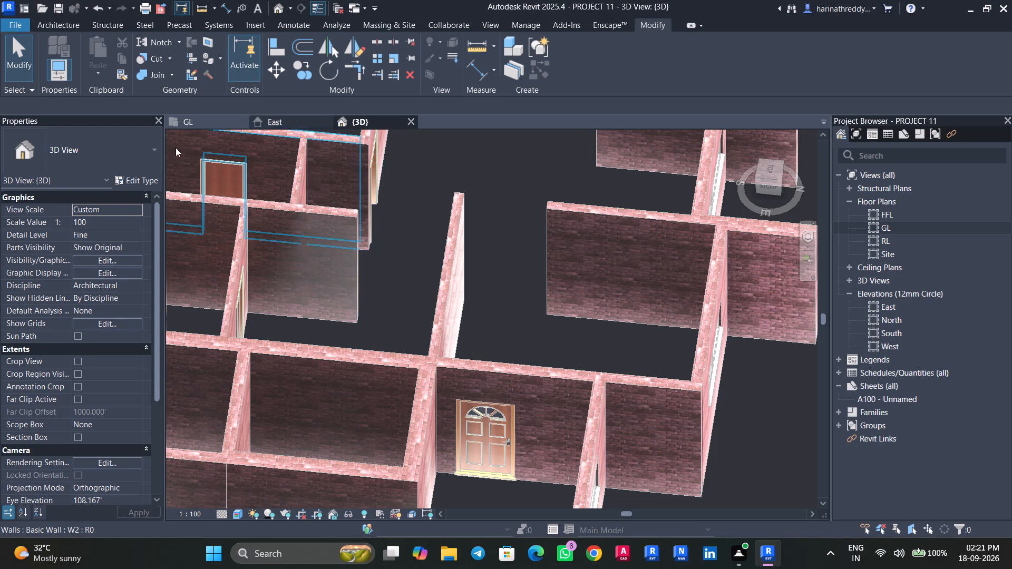
# Return to the GL floor plan and review the rooms and door openings of flat 5 and its neighbour.
pyautogui.click(183, 126)
pyautogui.scroll(4, 498, 400)
pyautogui.scroll(3, 551, 411)
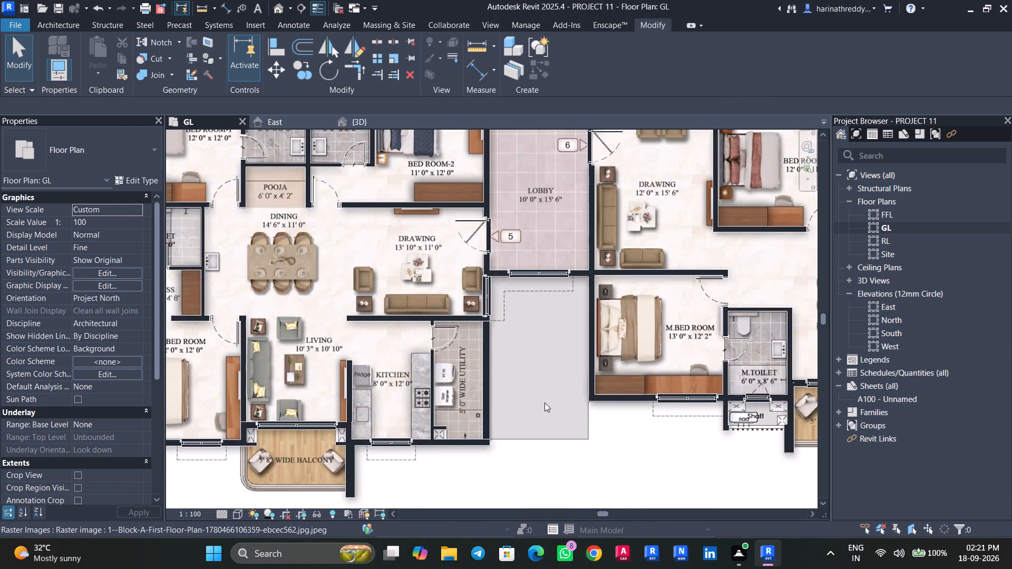
pyautogui.moveTo(541, 401); pyautogui.dragTo(512, 510, button='middle')
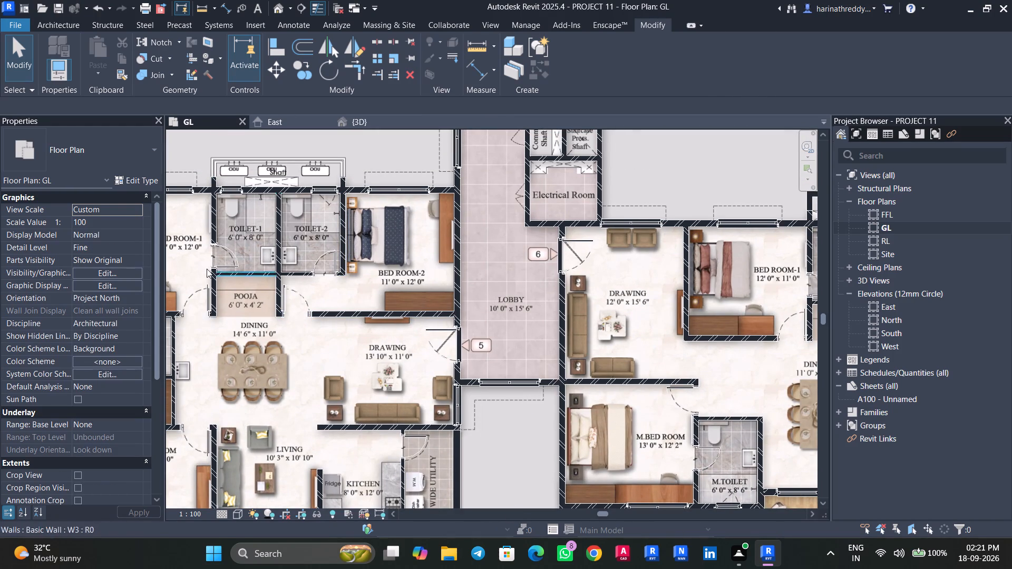
pyautogui.scroll(-6, 234, 363)
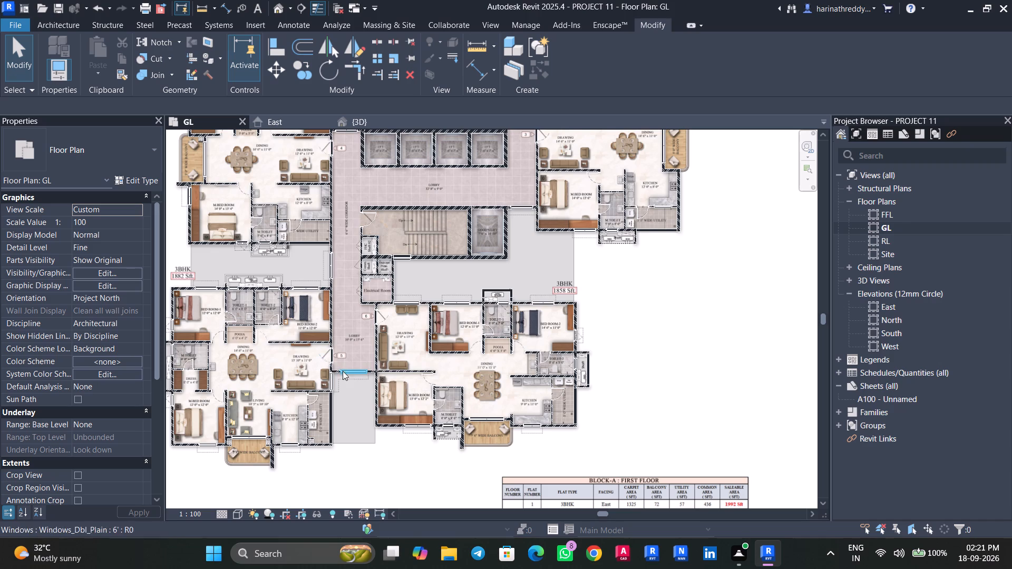
pyautogui.scroll(6, 354, 448)
pyautogui.moveTo(348, 439); pyautogui.dragTo(605, 474, button='middle')
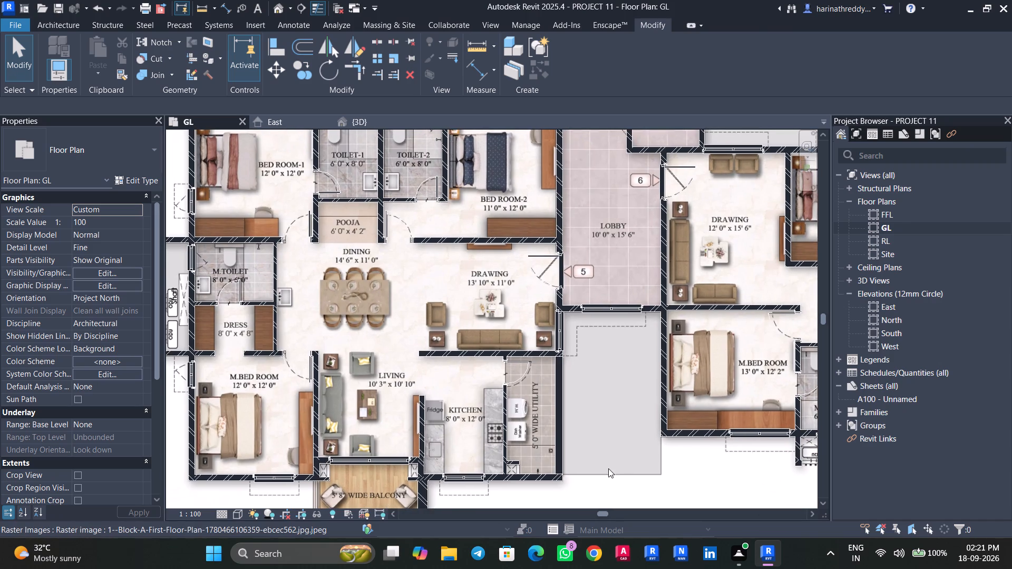
pyautogui.moveTo(263, 414); pyautogui.dragTo(293, 387, button='middle')
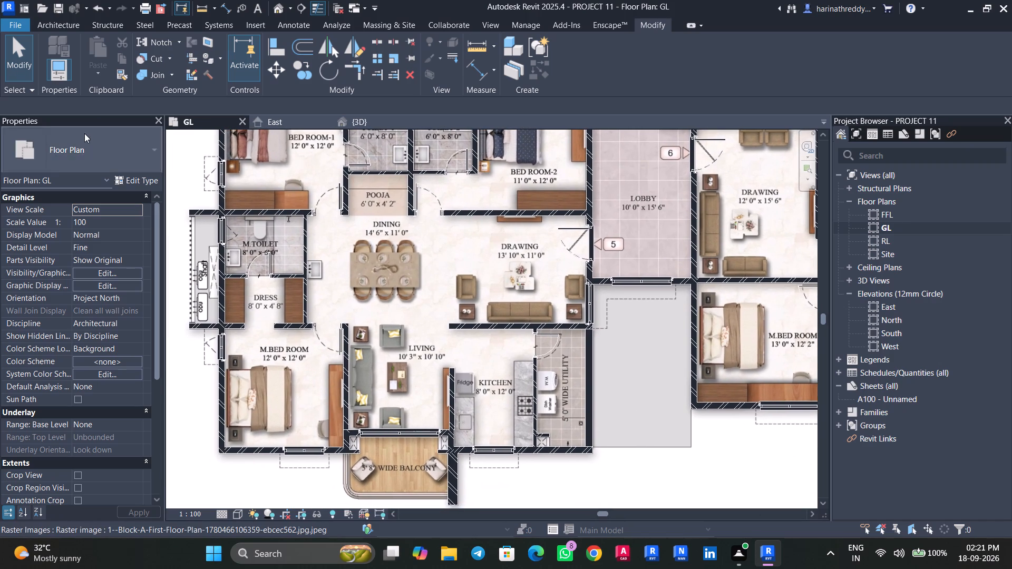
# Start an architectural floor boundary sketch on level GL with the floor type Floor_Timber_22Cbd-225Joist.
pyautogui.click(76, 25)
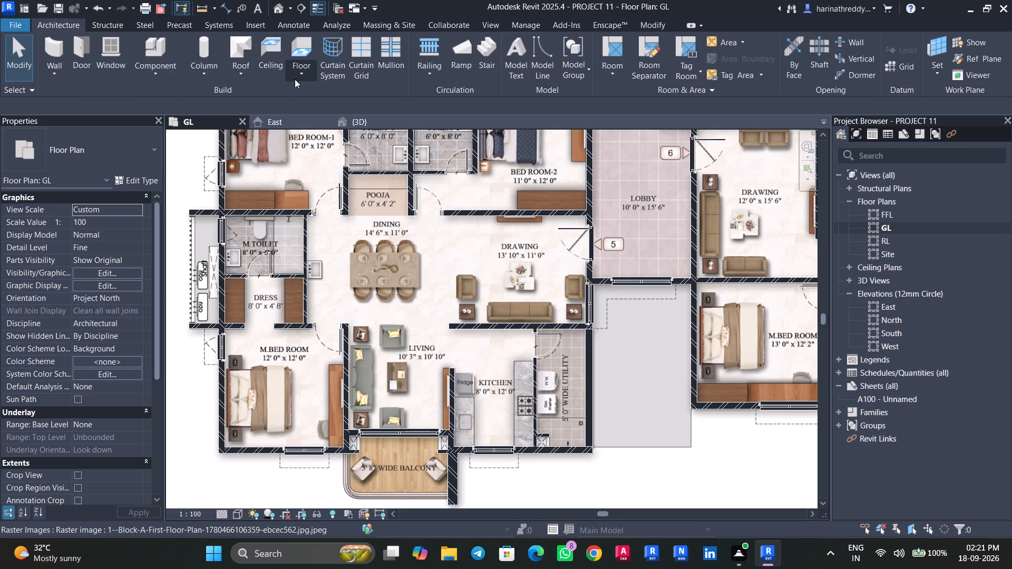
pyautogui.click(295, 79)
pyautogui.click(317, 102)
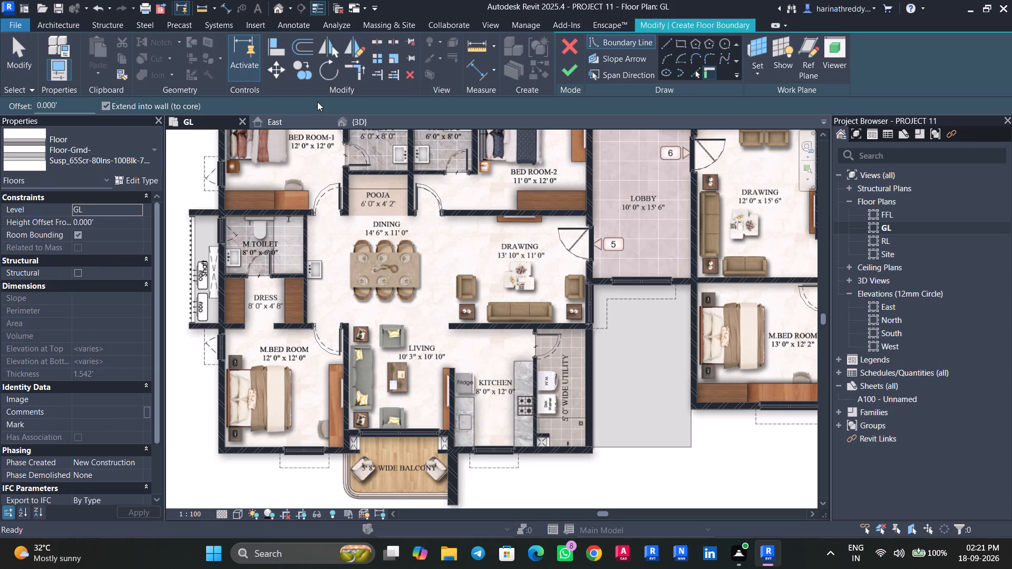
pyautogui.click(125, 163)
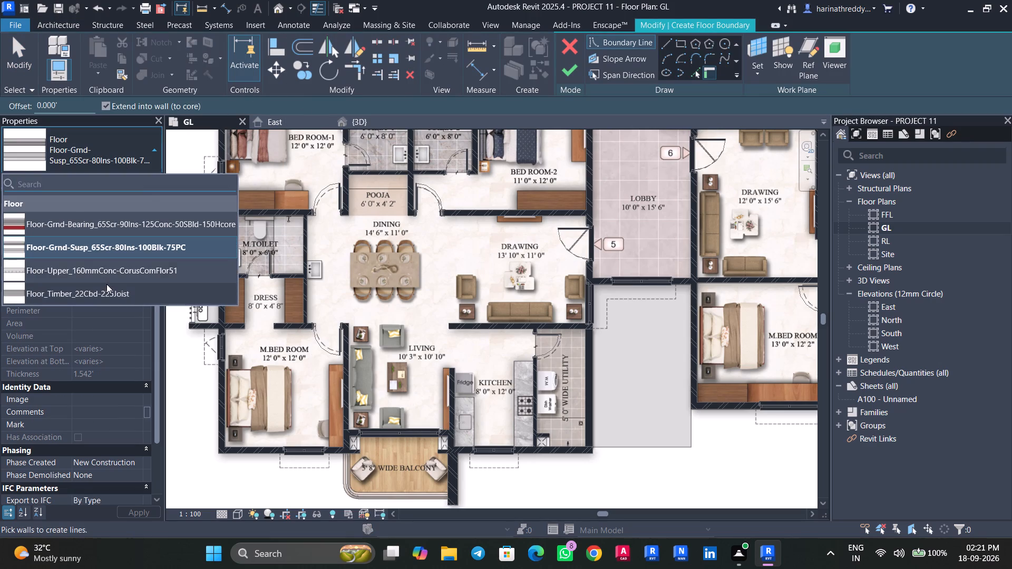
pyautogui.click(106, 287)
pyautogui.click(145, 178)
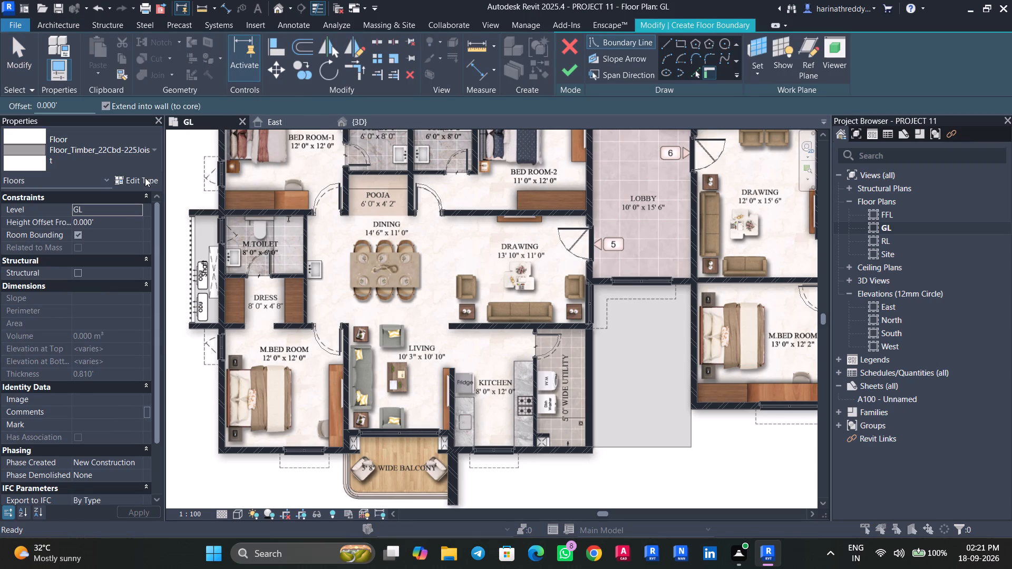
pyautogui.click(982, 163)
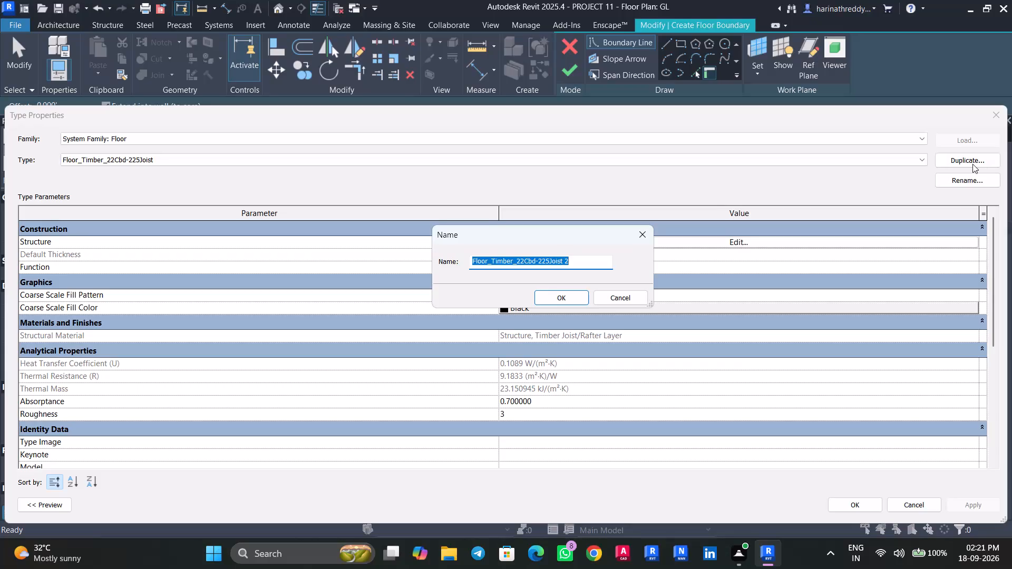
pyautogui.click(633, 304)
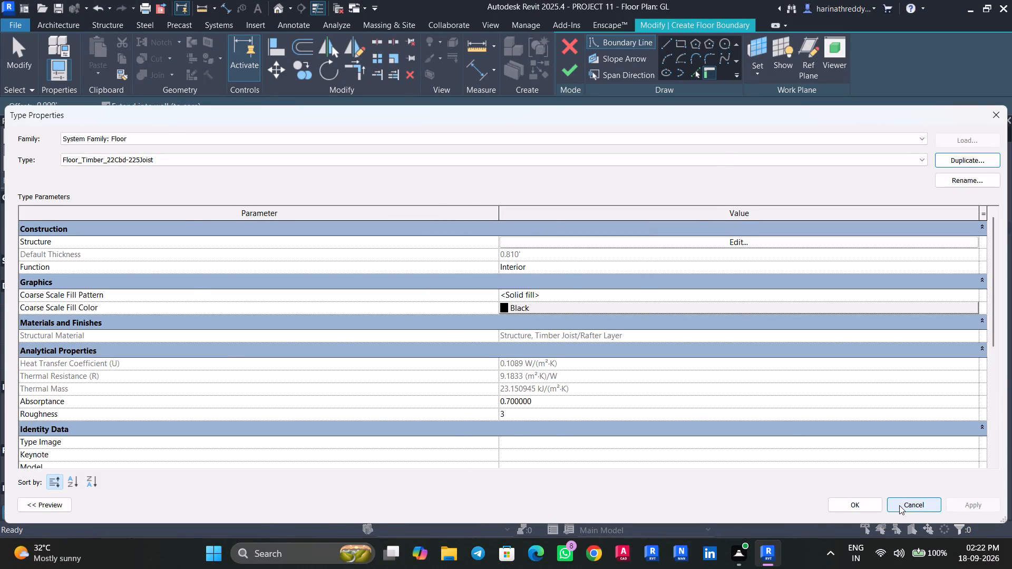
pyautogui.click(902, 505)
# Examine the bedrooms, dining, living and kitchen areas of flat 5 on the GL plan.
pyautogui.moveTo(373, 324); pyautogui.dragTo(378, 406, button='middle')
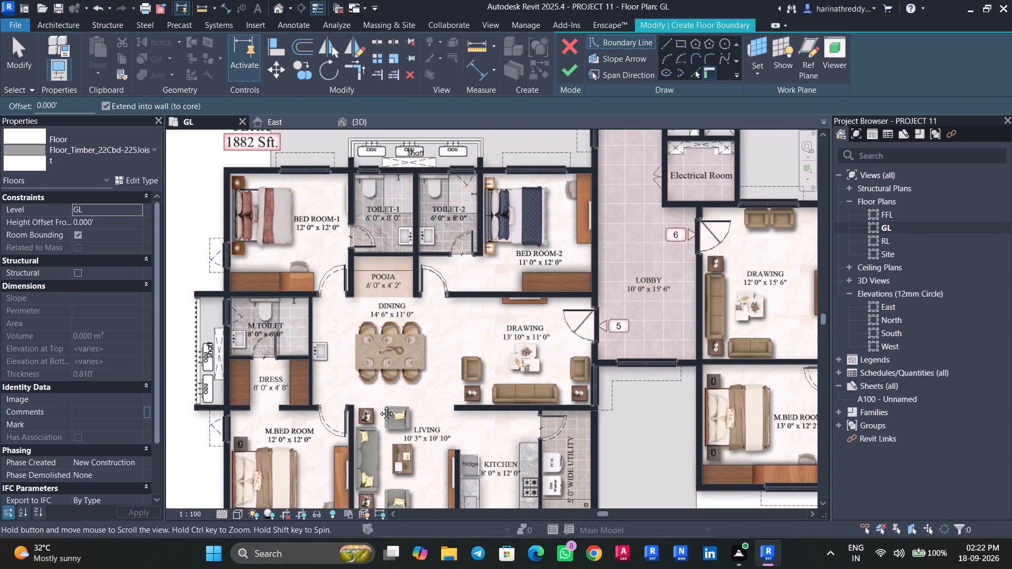
pyautogui.moveTo(378, 406); pyautogui.dragTo(300, 394, button='middle')
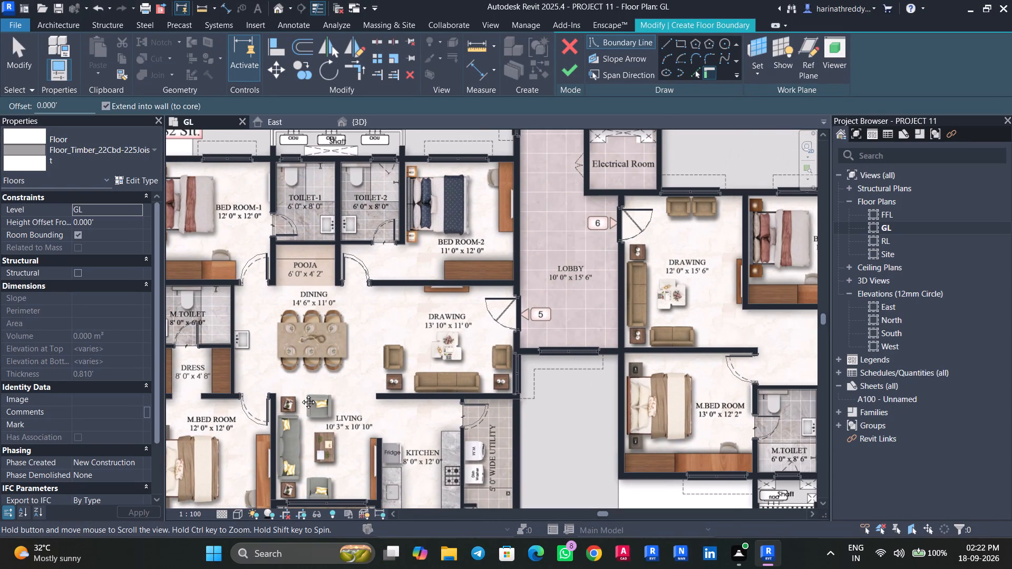
pyautogui.moveTo(300, 394); pyautogui.dragTo(304, 392, button='middle')
pyautogui.scroll(9, 231, 248)
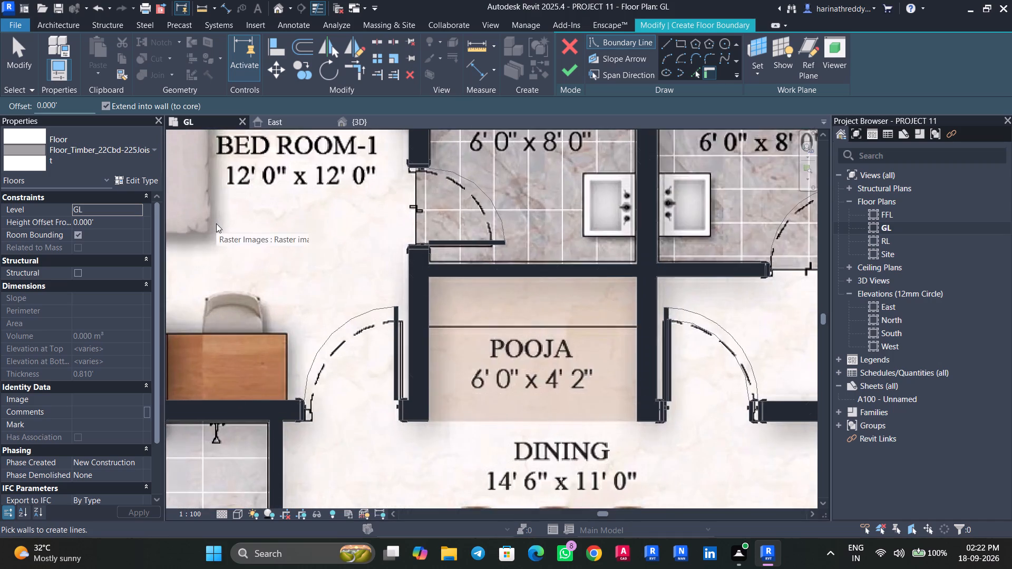
pyautogui.scroll(-10, 216, 223)
pyautogui.scroll(3, 266, 295)
pyautogui.moveTo(250, 317); pyautogui.dragTo(361, 238, button='middle')
pyautogui.scroll(1, 250, 317)
pyautogui.scroll(4, 370, 290)
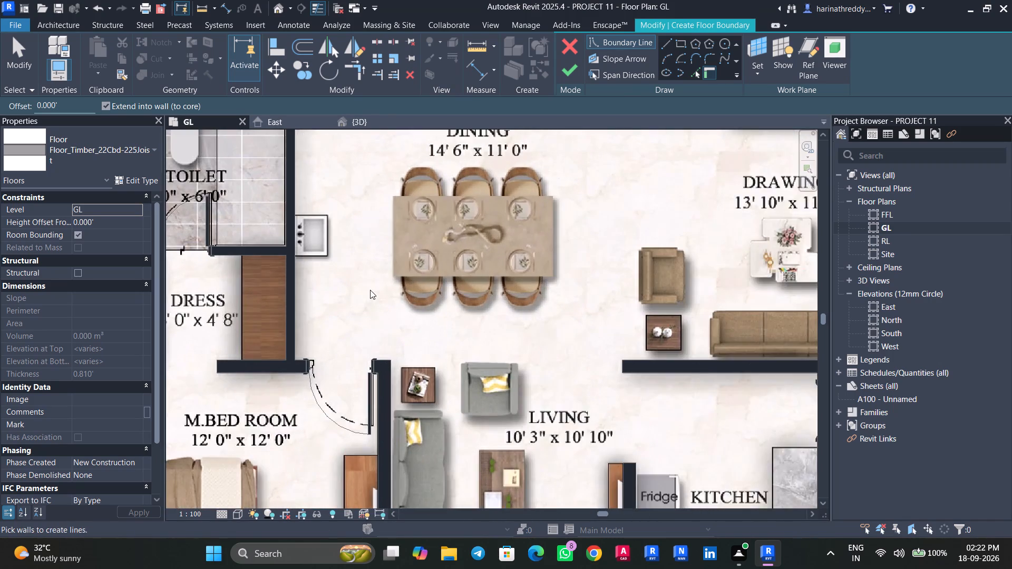
pyautogui.scroll(-4, 370, 290)
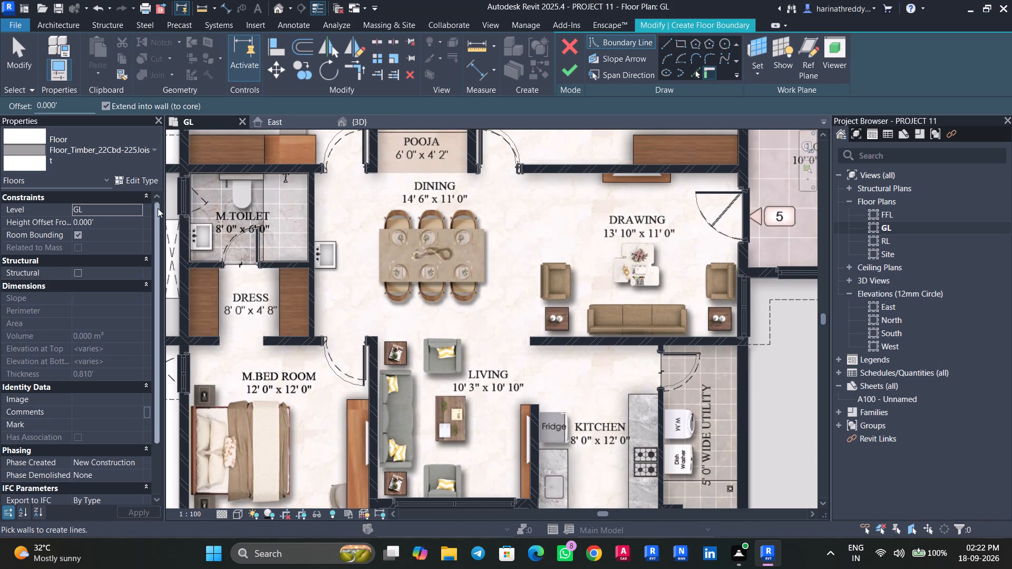
# Duplicate the floor type Floor_Timber_22Cbd-225Joist under the name BEDROOM.
pyautogui.click(145, 181)
pyautogui.click(939, 166)
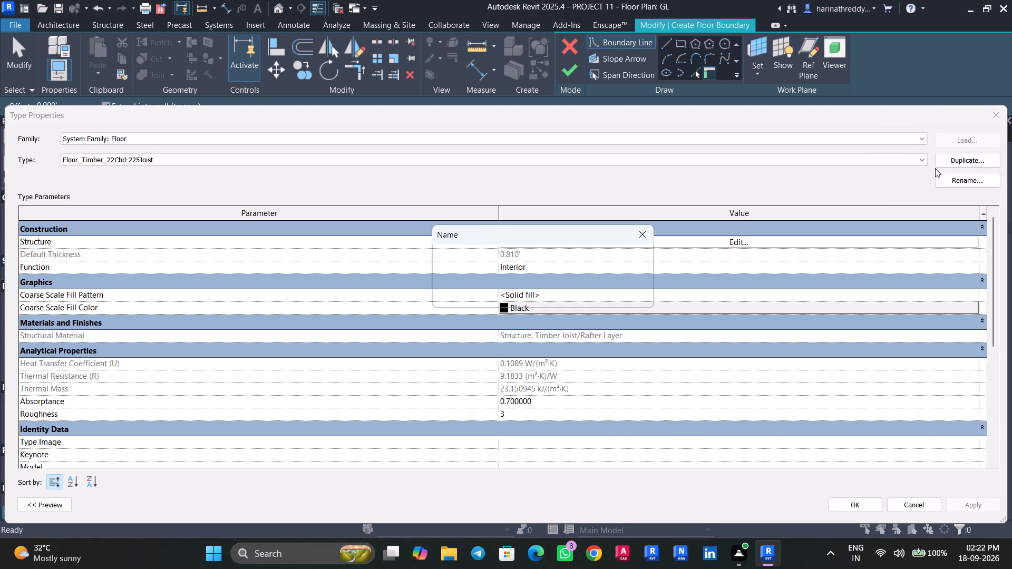
pyautogui.write('BEDROOM')
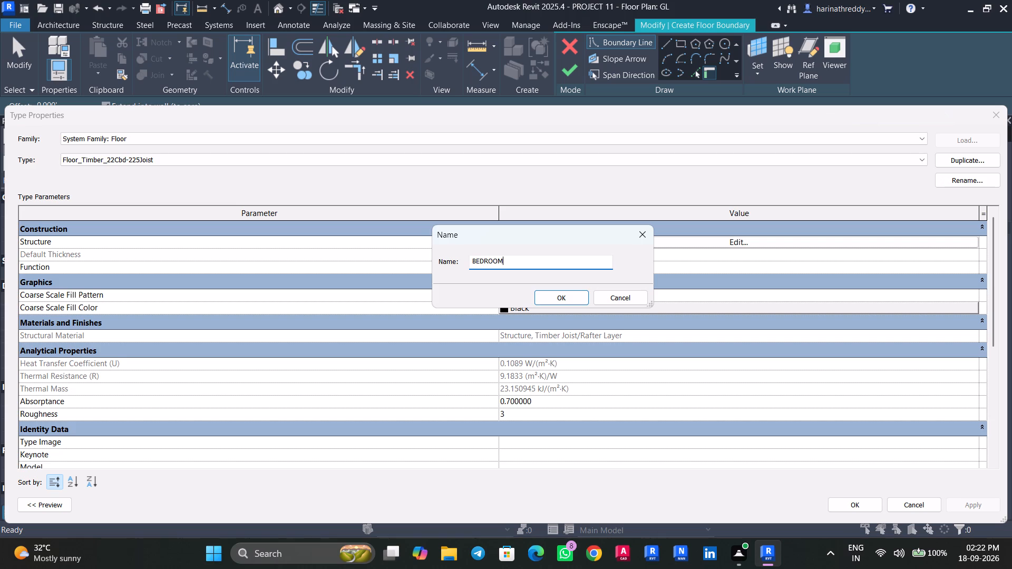
pyautogui.press('Return')
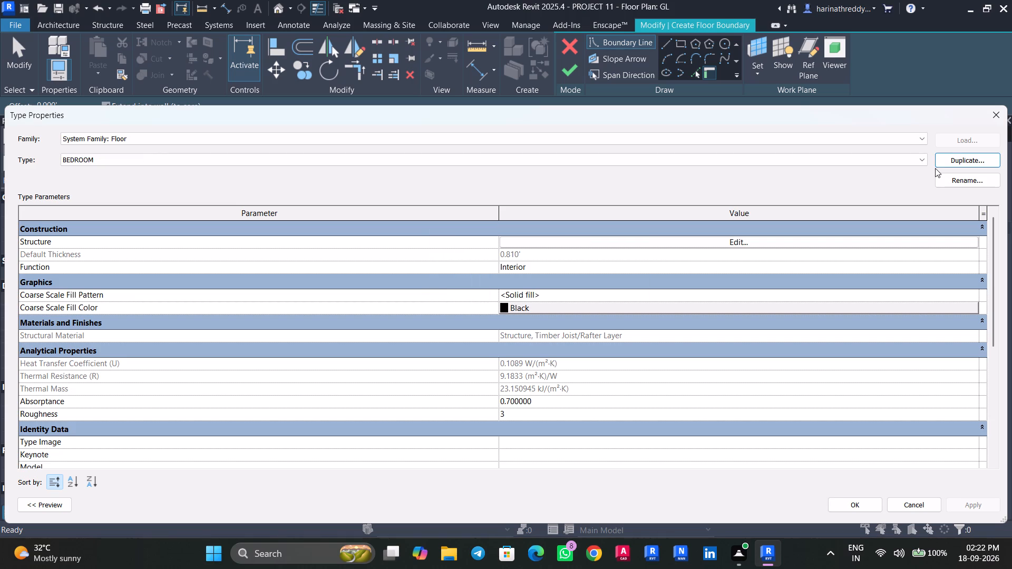
# Set the BEDROOM floor's Structure layer to 128 mm and its Finish 2 layer to 22 mm, and apply the type.
pyautogui.click(870, 243)
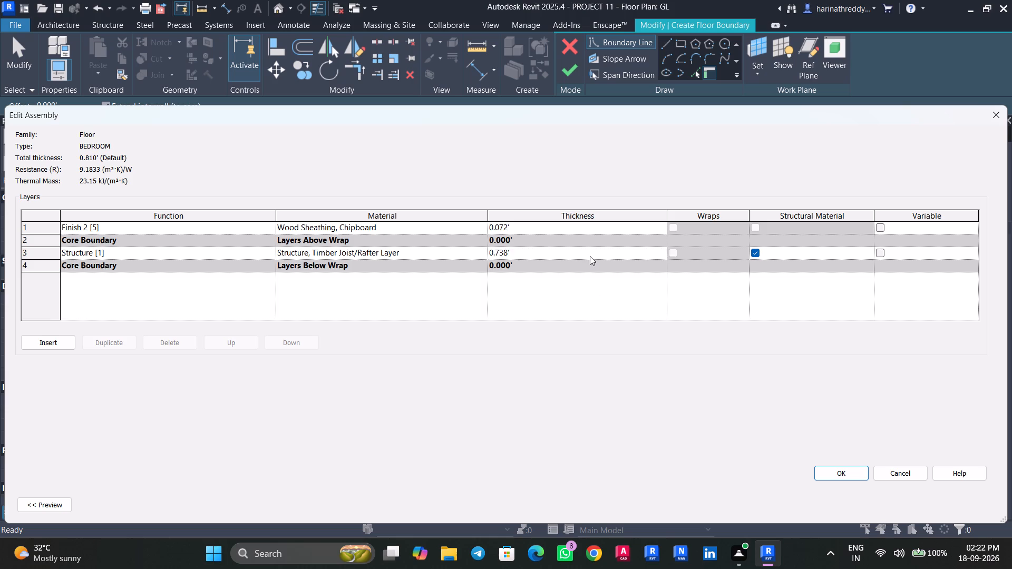
pyautogui.click(590, 256)
pyautogui.write('128M')
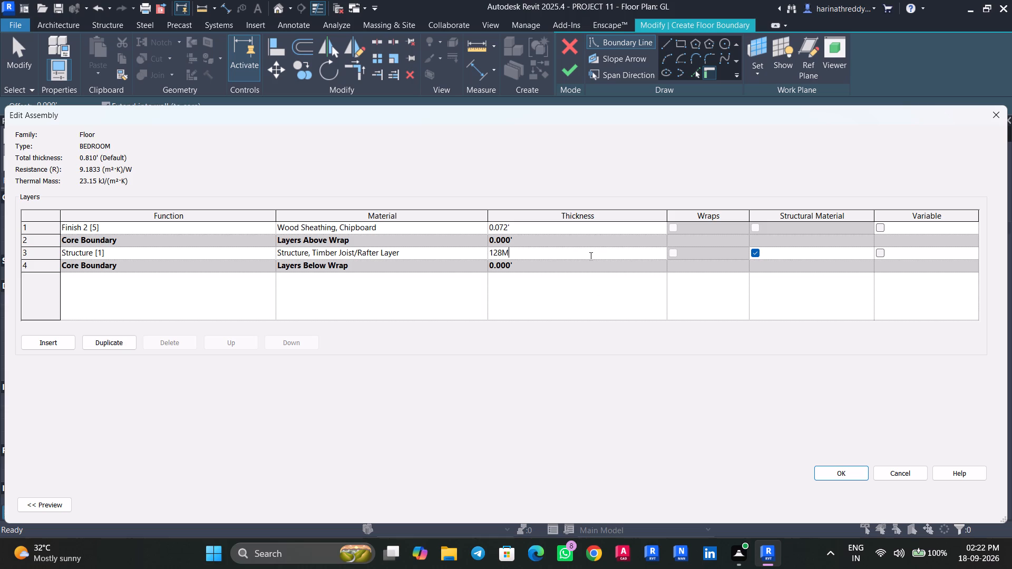
pyautogui.press('m')
pyautogui.press('Return')
pyautogui.click(541, 222)
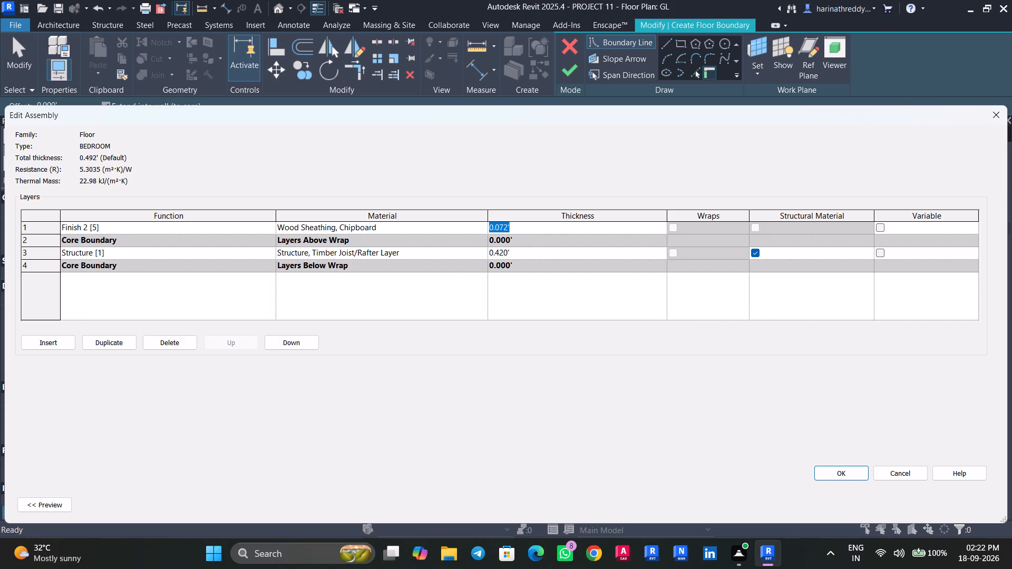
pyautogui.write('22MM')
pyautogui.press('Return')
pyautogui.click(837, 467)
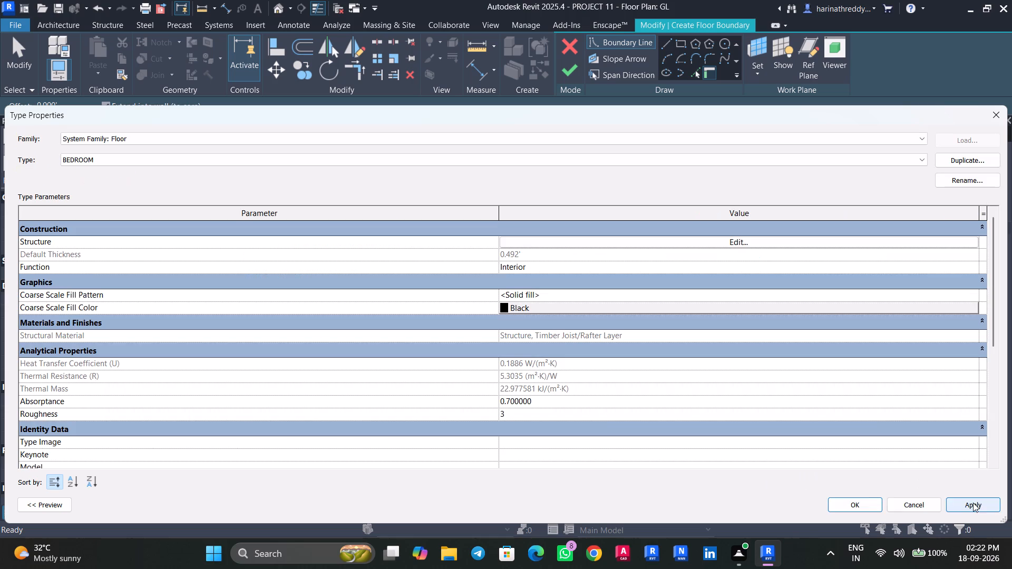
pyautogui.click(973, 503)
pyautogui.click(867, 506)
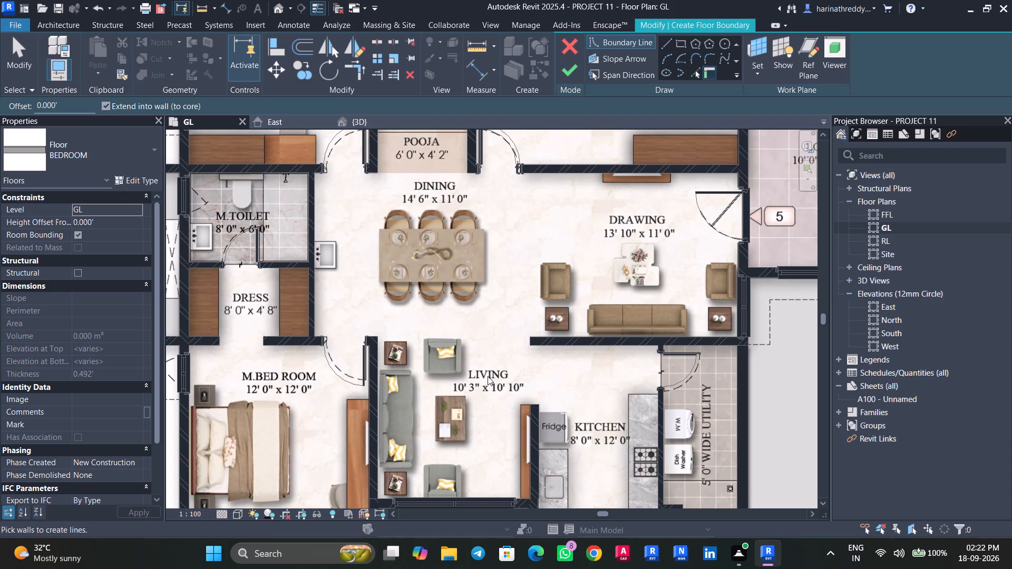
# Draw a rectangular floor boundary along the inner wall faces of flat 5's M.BED ROOM.
pyautogui.moveTo(533, 406); pyautogui.dragTo(636, 282, button='middle')
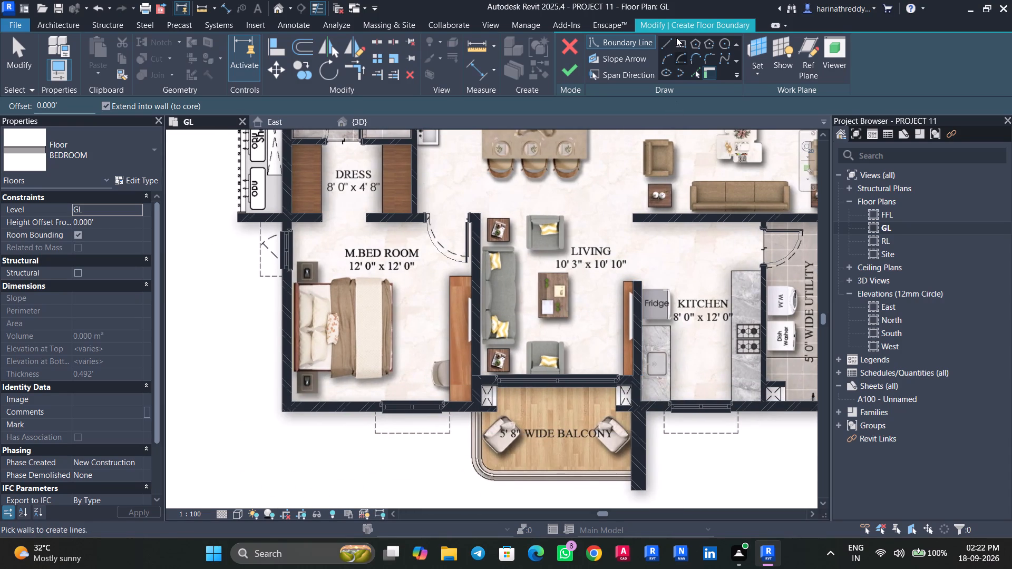
pyautogui.click(683, 39)
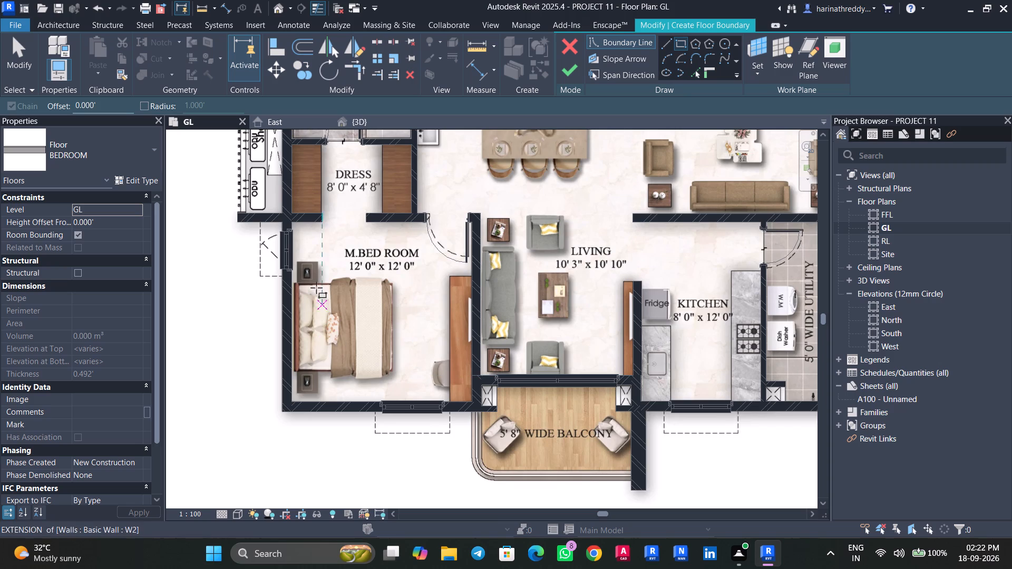
pyautogui.scroll(3, 304, 228)
pyautogui.scroll(-1, 304, 228)
pyautogui.scroll(10, 304, 228)
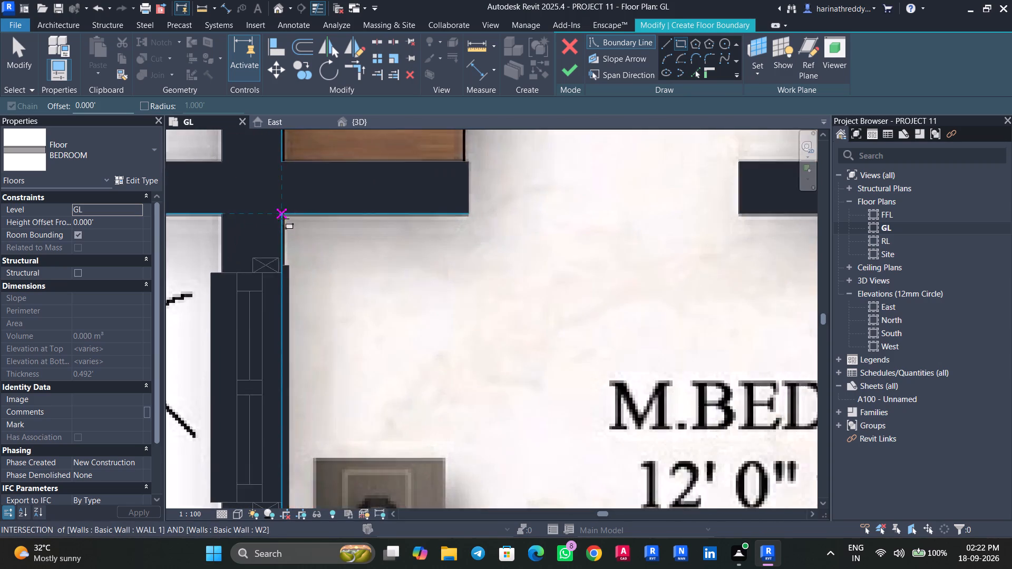
pyautogui.scroll(6, 283, 219)
pyautogui.click(283, 208)
pyautogui.scroll(-6, 366, 335)
pyautogui.scroll(1, 368, 337)
pyautogui.scroll(-2, 368, 337)
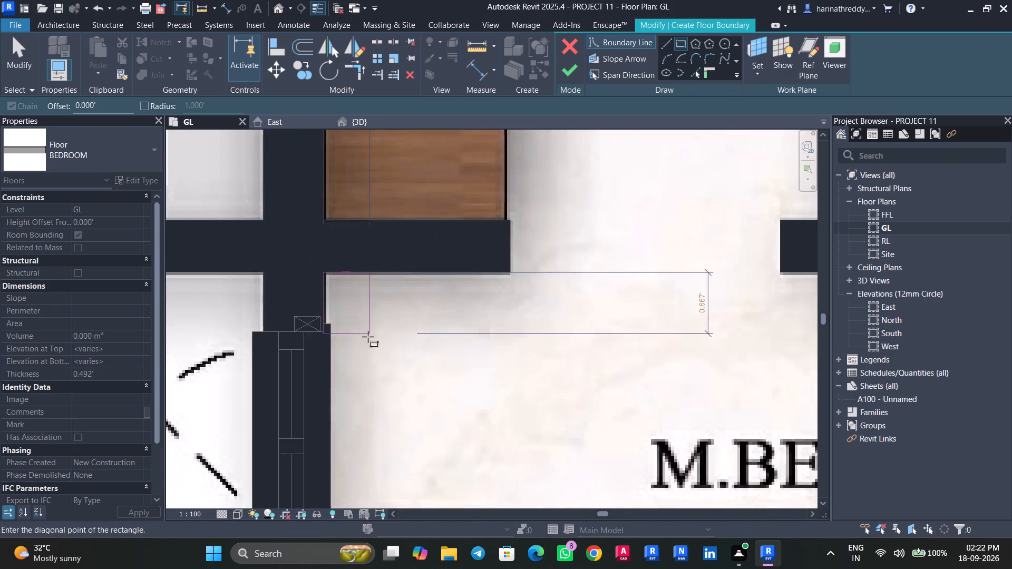
pyautogui.scroll(-4, 368, 337)
pyautogui.moveTo(463, 404); pyautogui.dragTo(351, 206, button='middle')
pyautogui.moveTo(527, 437); pyautogui.dragTo(439, 220, button='middle')
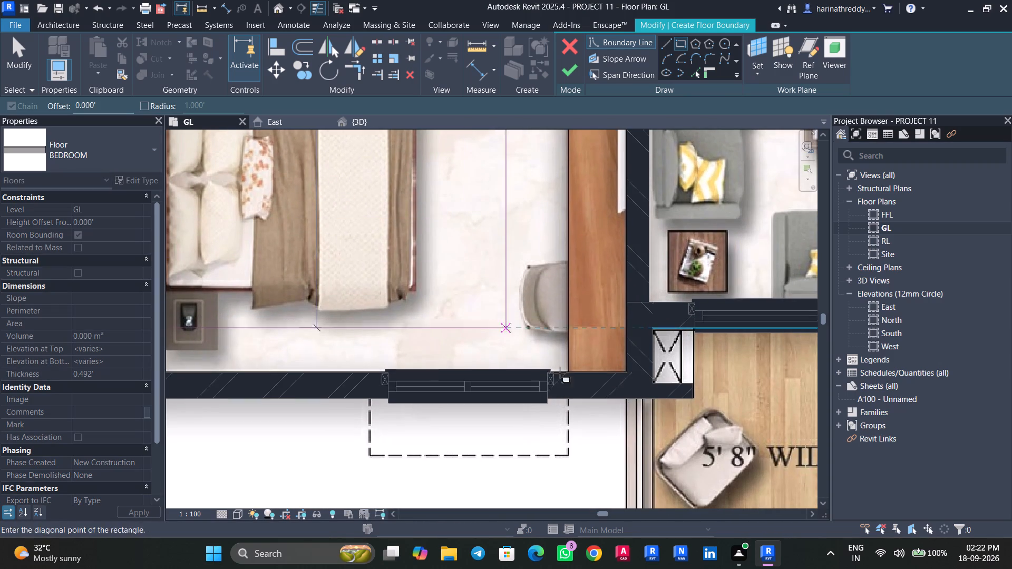
pyautogui.click(627, 372)
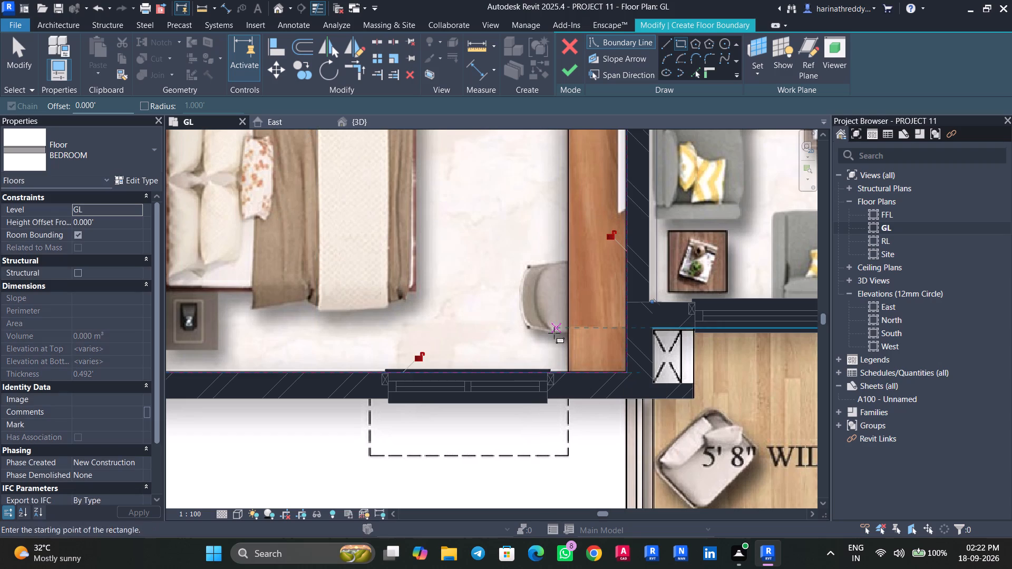
# Move the M.BED ROOM boundary line beside the DRESS area toward the dress side of the shared wall.
pyautogui.scroll(-6, 551, 325)
pyautogui.moveTo(536, 266); pyautogui.dragTo(443, 450, button='middle')
pyautogui.moveTo(380, 331); pyautogui.dragTo(358, 419, button='middle')
pyautogui.press('Escape')
pyautogui.press('Escape')
pyautogui.scroll(5, 319, 411)
pyautogui.click(320, 409)
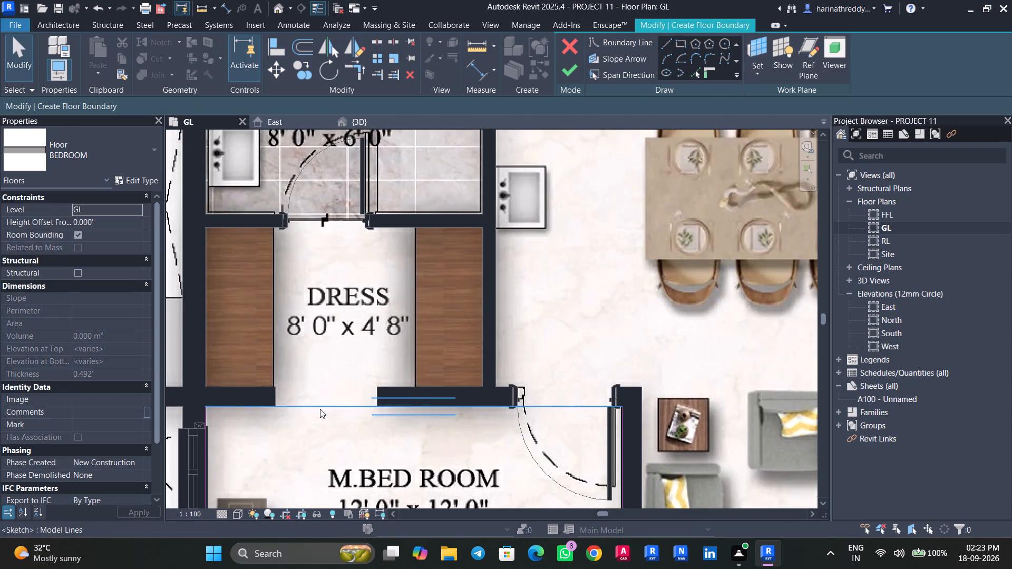
pyautogui.moveTo(326, 408); pyautogui.dragTo(328, 388)
pyautogui.scroll(-6, 327, 416)
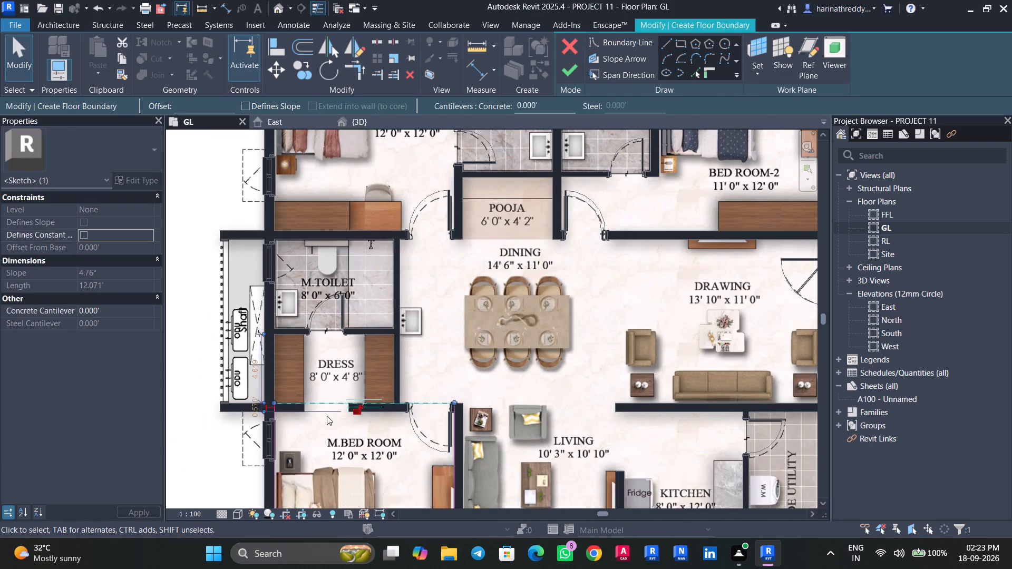
# Draw a rectangular floor boundary around BED ROOM-1, extending across its door opening to the dining-side wall face.
pyautogui.moveTo(504, 367); pyautogui.dragTo(499, 469, button='middle')
pyautogui.click(677, 48)
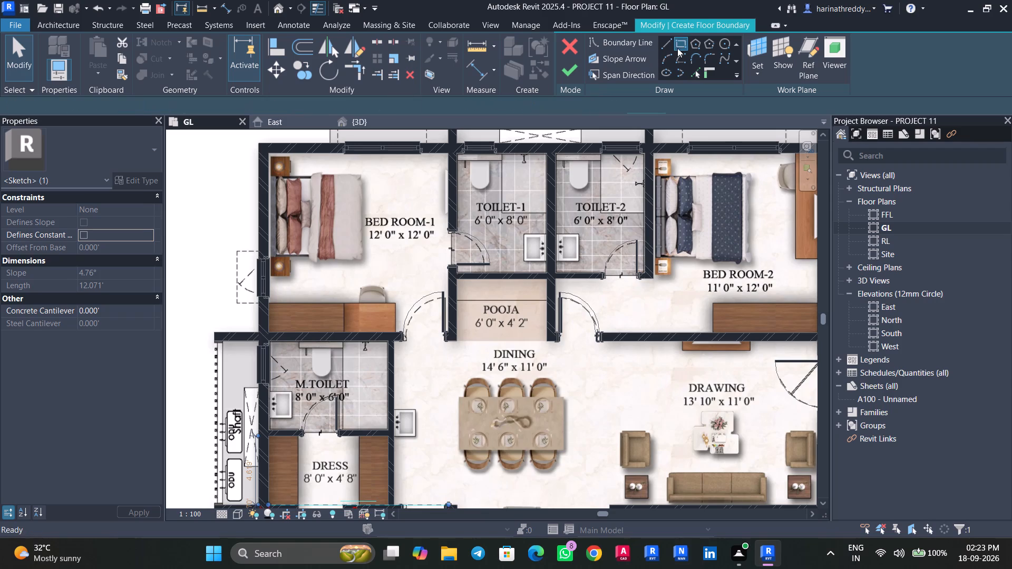
pyautogui.click(271, 153)
pyautogui.scroll(2, 456, 339)
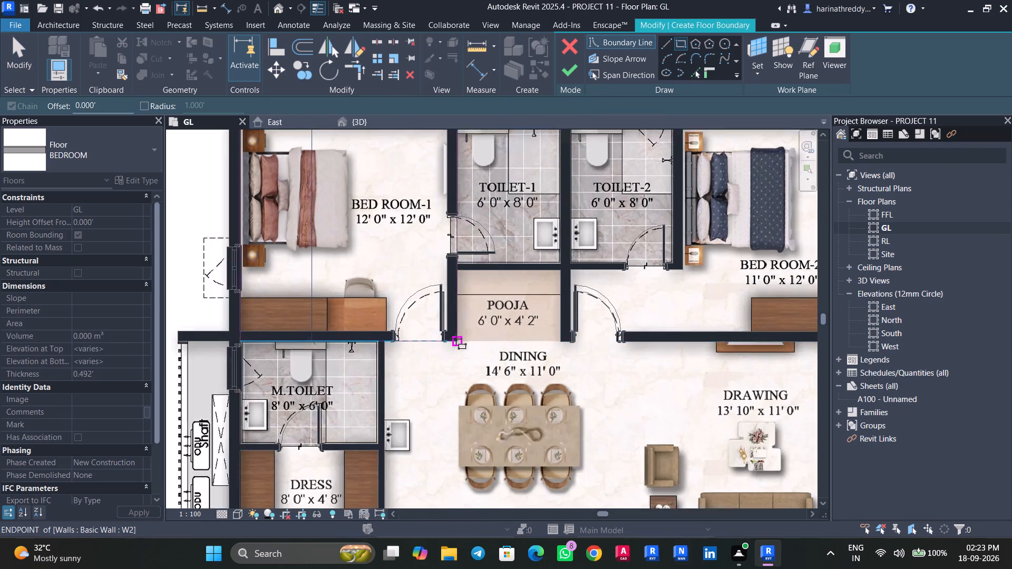
pyautogui.scroll(7, 456, 339)
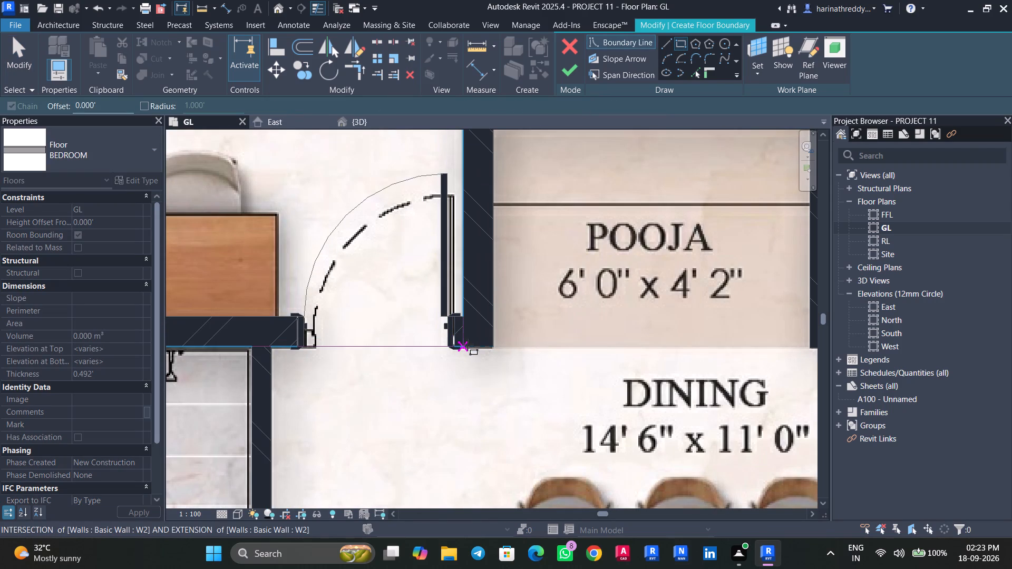
pyautogui.click(468, 345)
pyautogui.scroll(-14, 430, 373)
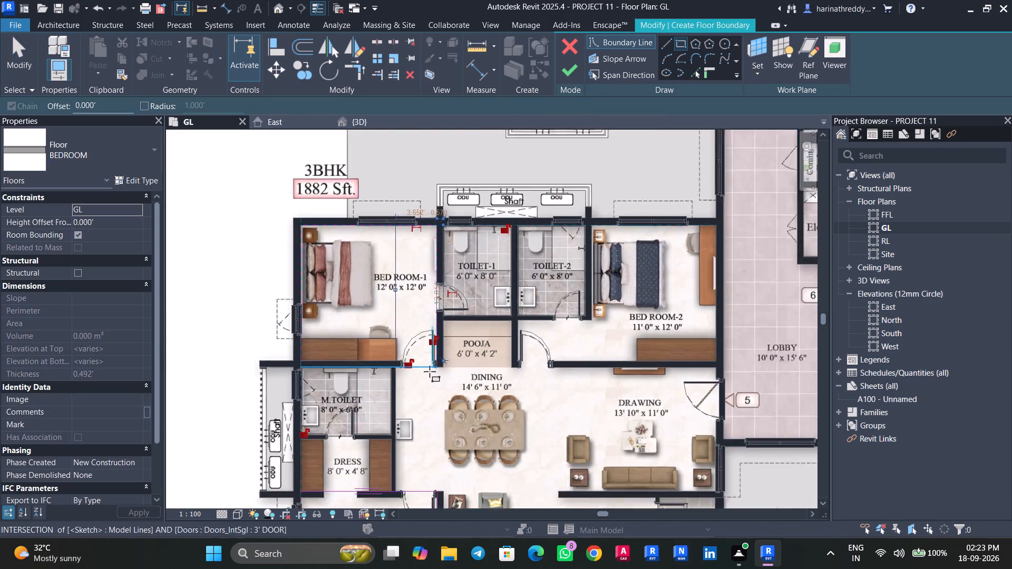
# Draw floor boundary lines from flat 5's BED ROOM-2 entrance along the POOJA and TOILET-2 walls and across the window wall.
pyautogui.scroll(4, 610, 292)
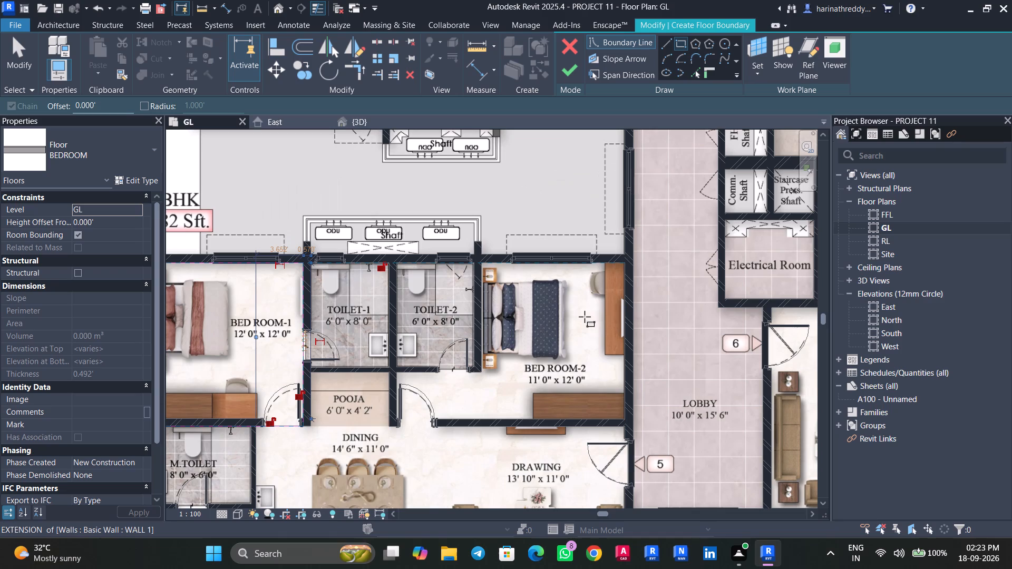
pyautogui.click(665, 42)
pyautogui.scroll(9, 375, 434)
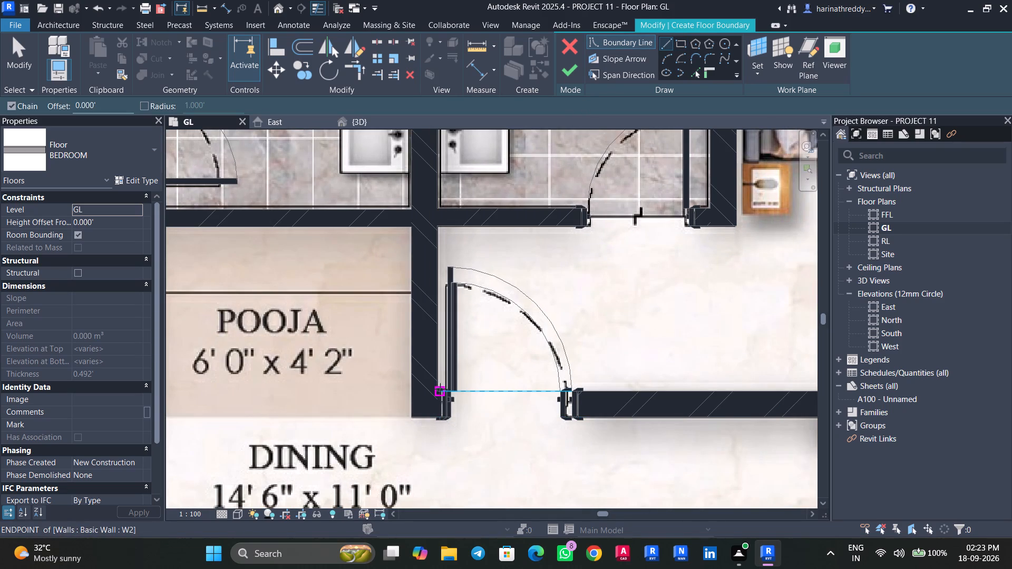
pyautogui.click(437, 386)
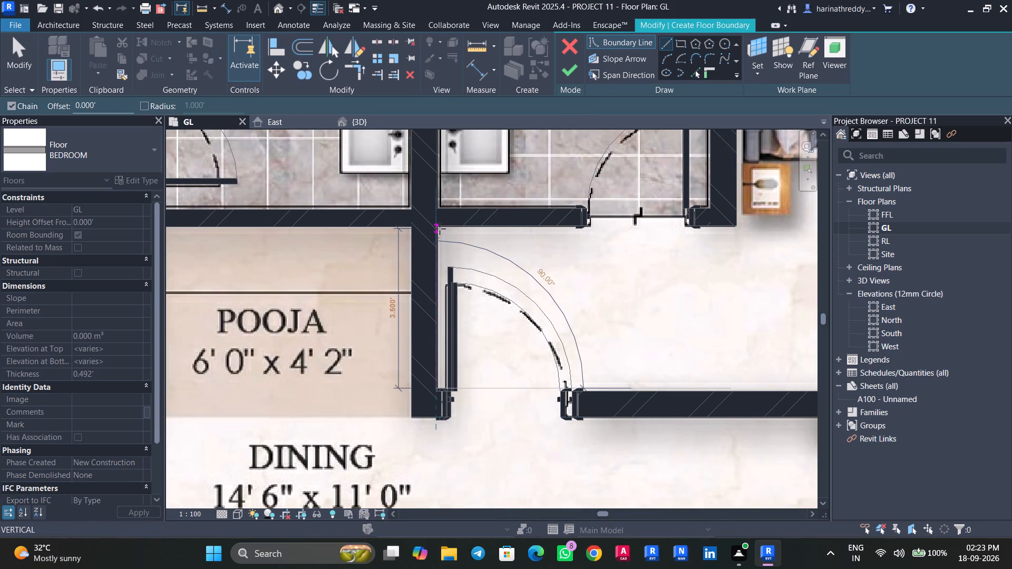
pyautogui.click(440, 229)
pyautogui.moveTo(636, 231); pyautogui.dragTo(423, 328, button='middle')
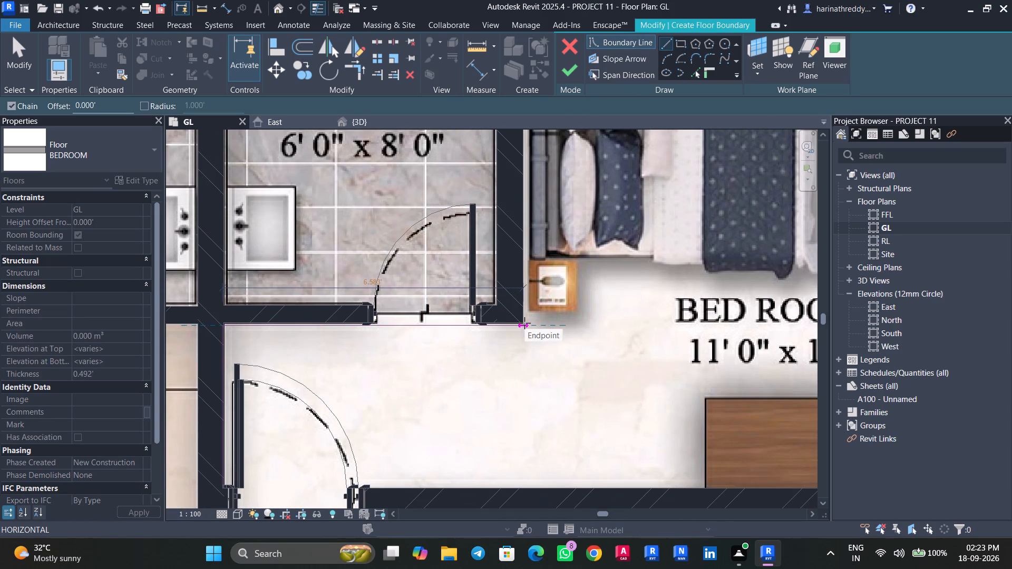
pyautogui.click(524, 323)
pyautogui.moveTo(524, 240); pyautogui.dragTo(524, 532, button='middle')
pyautogui.scroll(1, 522, 531)
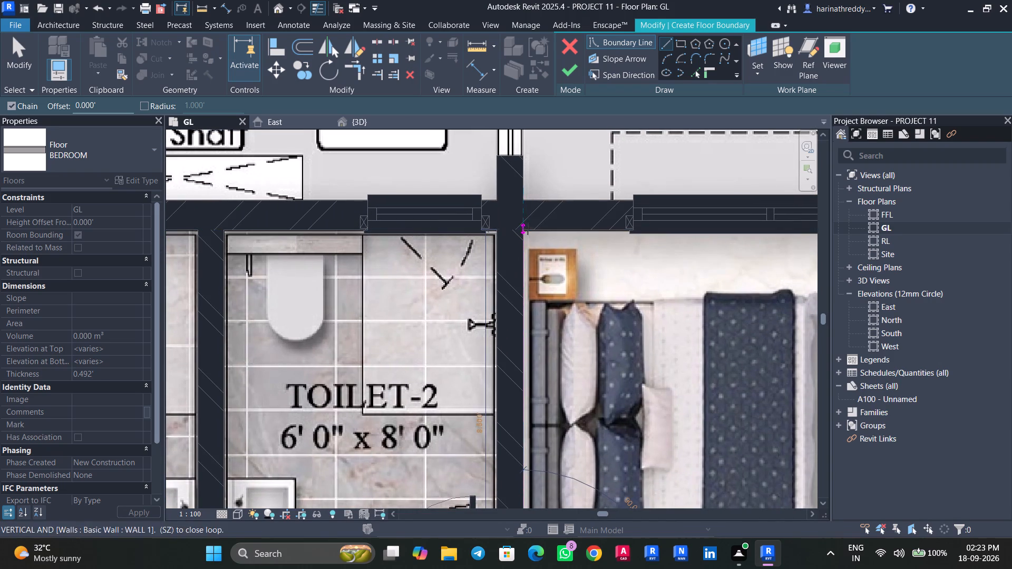
pyautogui.click(523, 232)
pyautogui.moveTo(642, 232); pyautogui.dragTo(360, 246, button='middle')
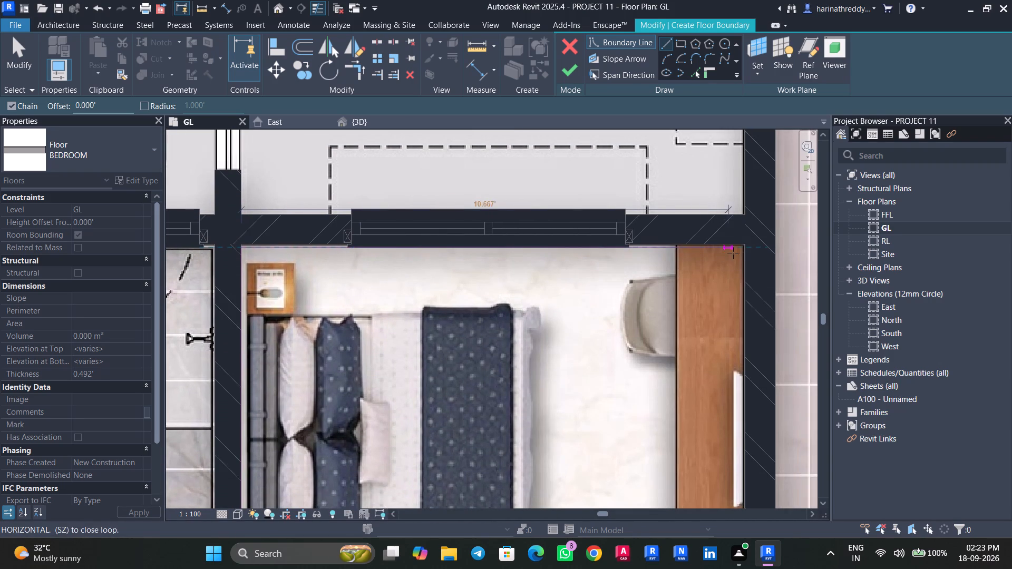
pyautogui.click(741, 251)
# Close BED ROOM-2's floor boundary along the lobby wall and the dining-side wall face, back across the door opening.
pyautogui.moveTo(740, 433); pyautogui.dragTo(682, 155, button='middle')
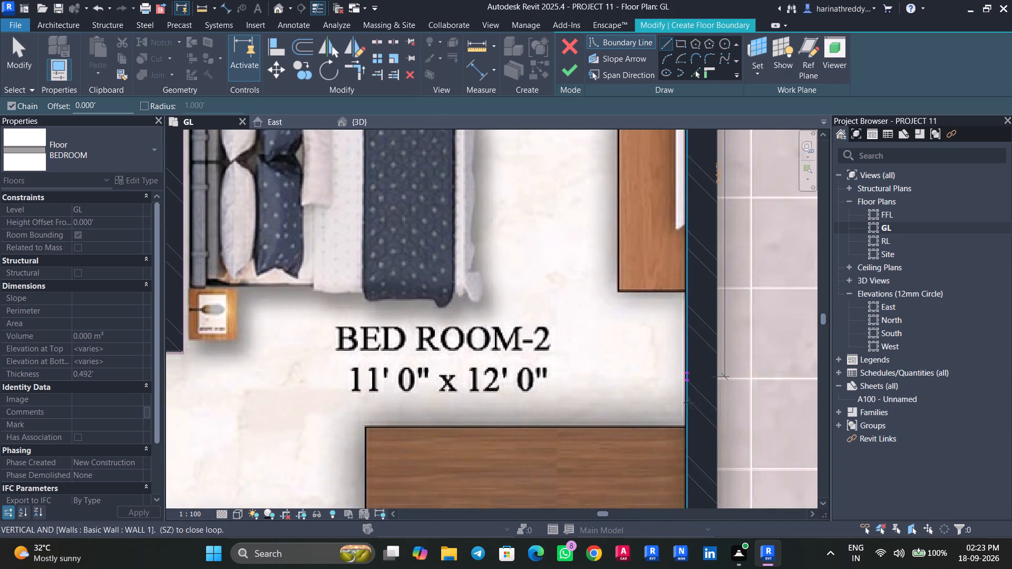
pyautogui.moveTo(687, 412); pyautogui.dragTo(683, 141, button='middle')
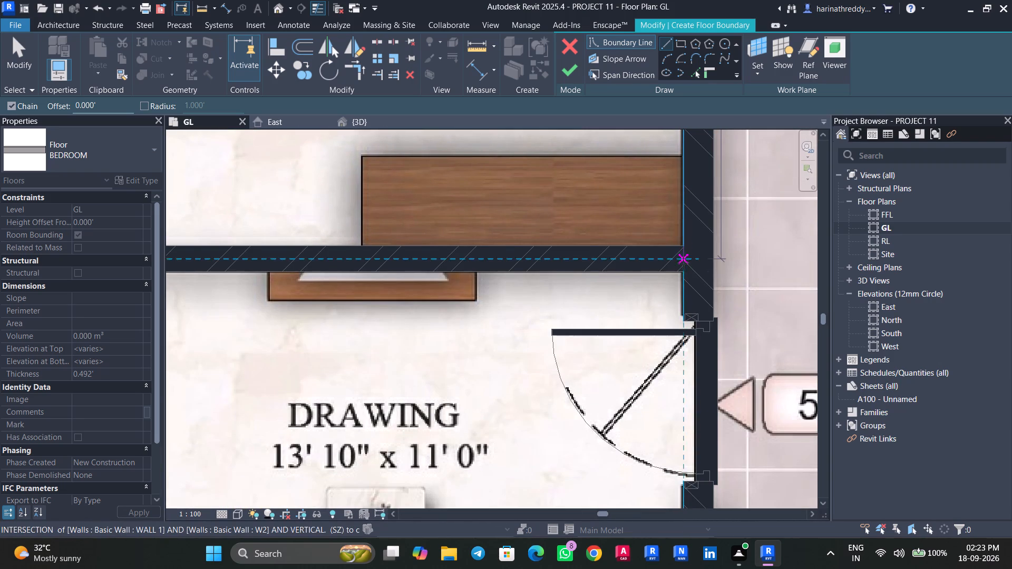
pyautogui.click(683, 267)
pyautogui.moveTo(496, 262); pyautogui.dragTo(853, 261, button='middle')
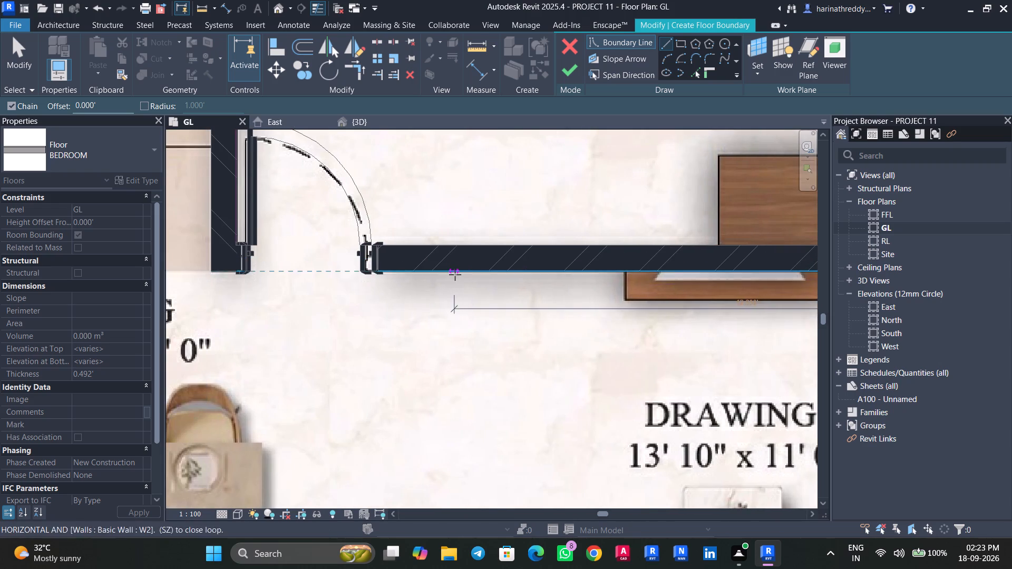
pyautogui.moveTo(455, 274); pyautogui.dragTo(685, 272, button='middle')
pyautogui.scroll(4, 466, 277)
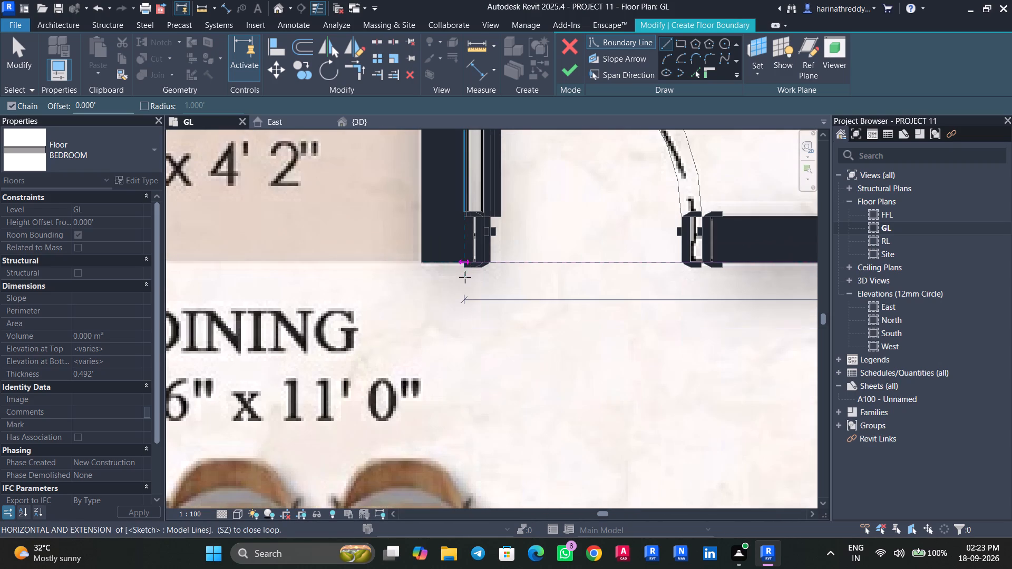
pyautogui.click(461, 274)
pyautogui.click(465, 215)
pyautogui.press('Escape')
pyautogui.press('Escape')
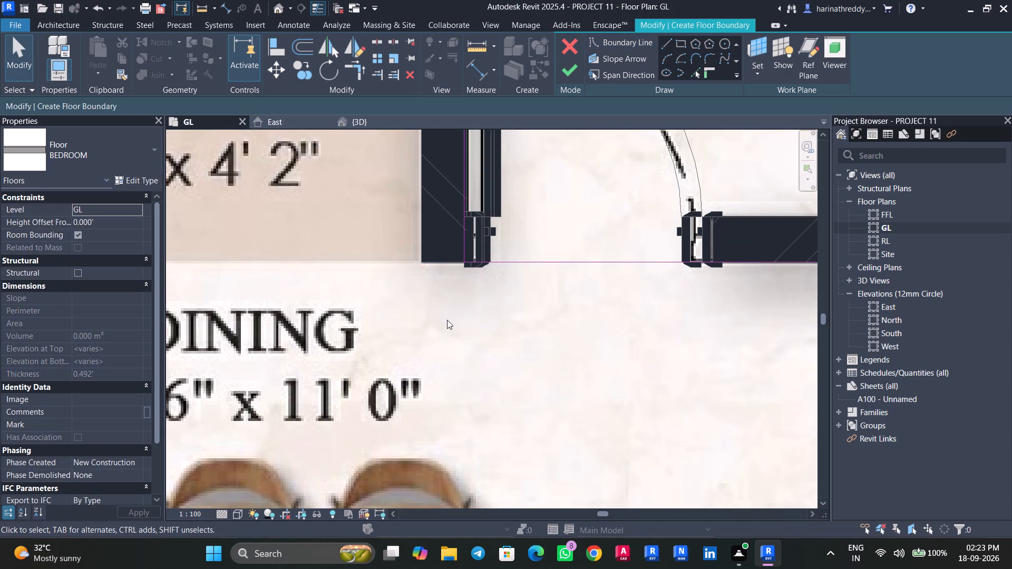
# Move BED ROOM-2's boundary line beneath TOILET-2 to the toilet side of the shared wall.
pyautogui.scroll(-10, 447, 320)
pyautogui.moveTo(498, 242); pyautogui.dragTo(479, 351, button='middle')
pyautogui.scroll(6, 520, 336)
pyautogui.click(524, 331)
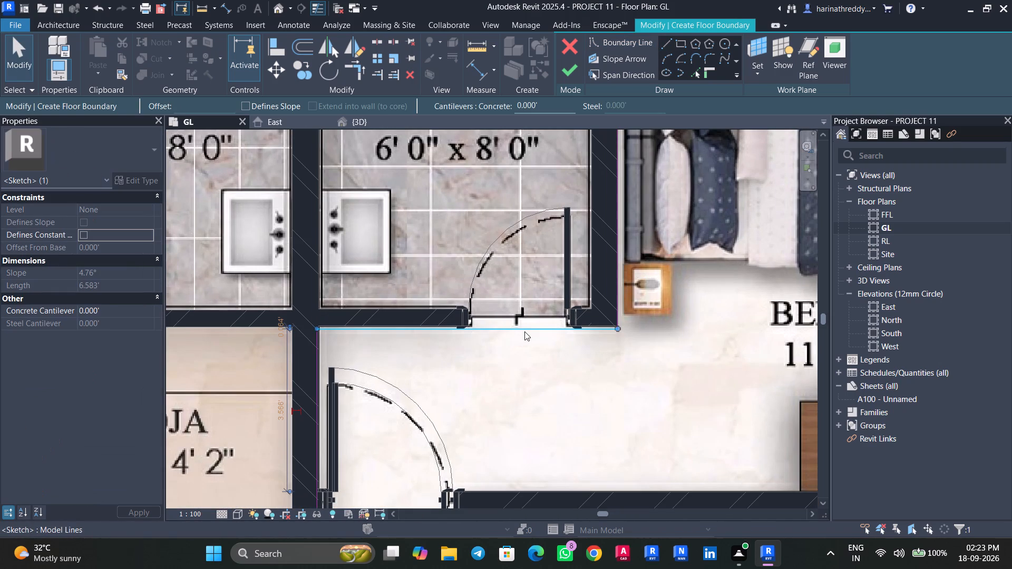
pyautogui.press('Up')
pyautogui.press('Up')
pyautogui.press('Up')
pyautogui.press('Up')
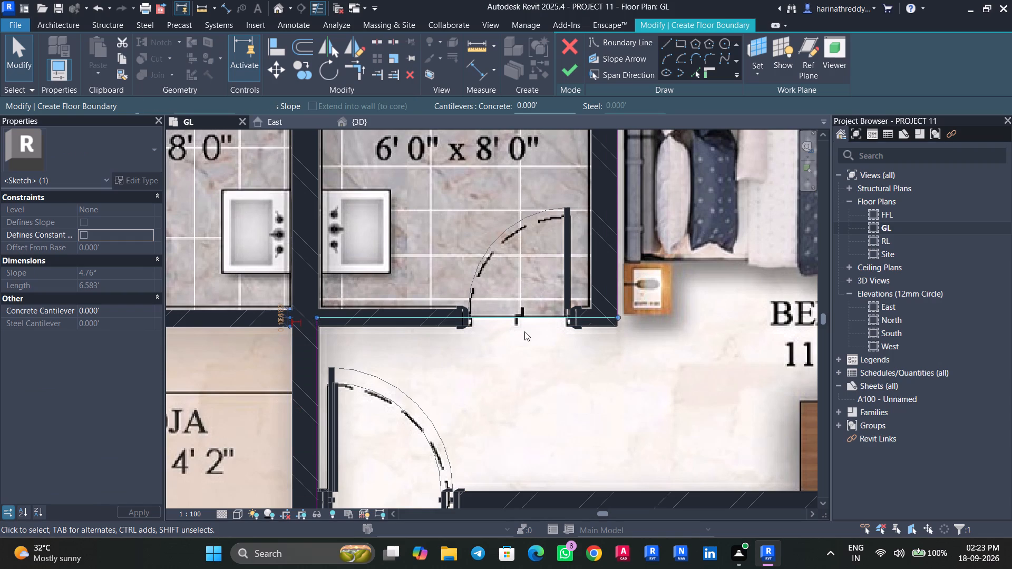
pyautogui.press('Up')
pyautogui.press('Up')
pyautogui.press('Up')
pyautogui.press('Up')
pyautogui.press('Down')
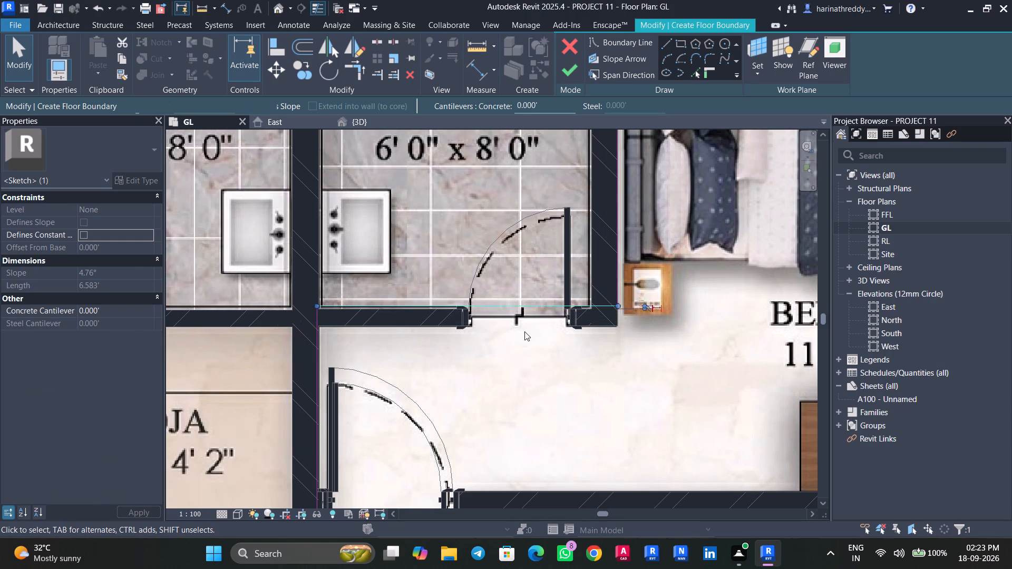
# Nudge BED ROOM-2's boundary line beside POOJA slightly toward the room, onto the wall face.
pyautogui.scroll(-4, 524, 331)
pyautogui.scroll(5, 421, 409)
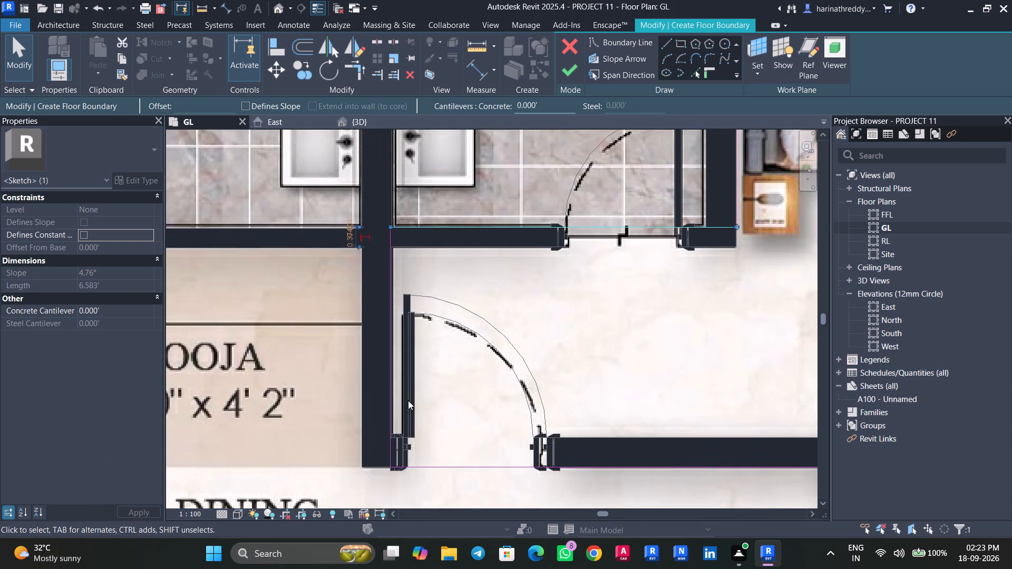
pyautogui.click(388, 386)
pyautogui.press('Right')
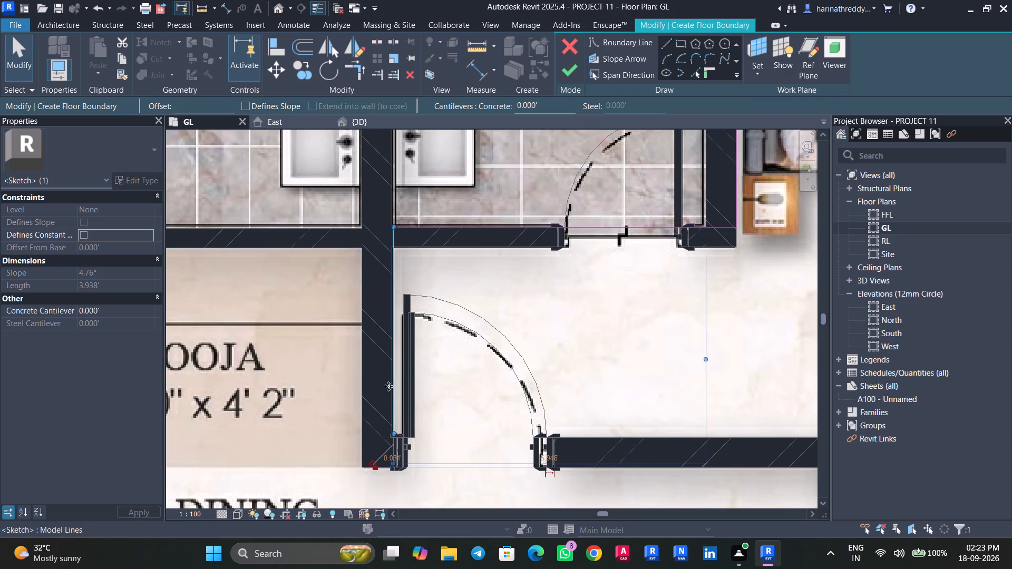
pyautogui.press('Escape')
# Nudge BED ROOM-2's window-wall boundary line slightly outward toward the window wall.
pyautogui.scroll(-7, 489, 437)
pyautogui.moveTo(584, 376); pyautogui.dragTo(483, 475, button='middle')
pyautogui.scroll(8, 482, 375)
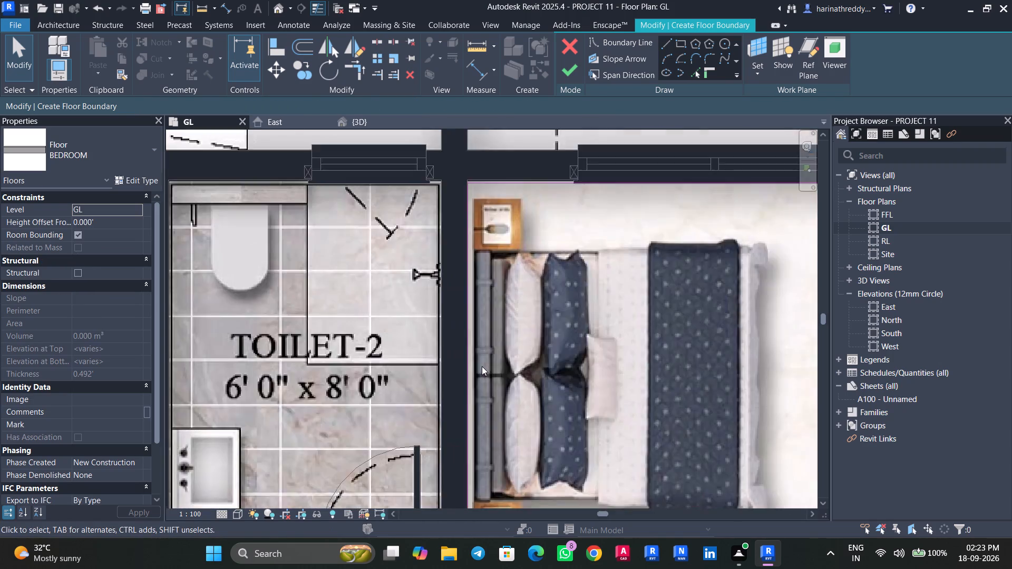
pyautogui.scroll(4, 482, 366)
pyautogui.moveTo(518, 322); pyautogui.dragTo(480, 537, button='middle')
pyautogui.scroll(-2, 616, 377)
pyautogui.moveTo(655, 311); pyautogui.dragTo(559, 438, button='middle')
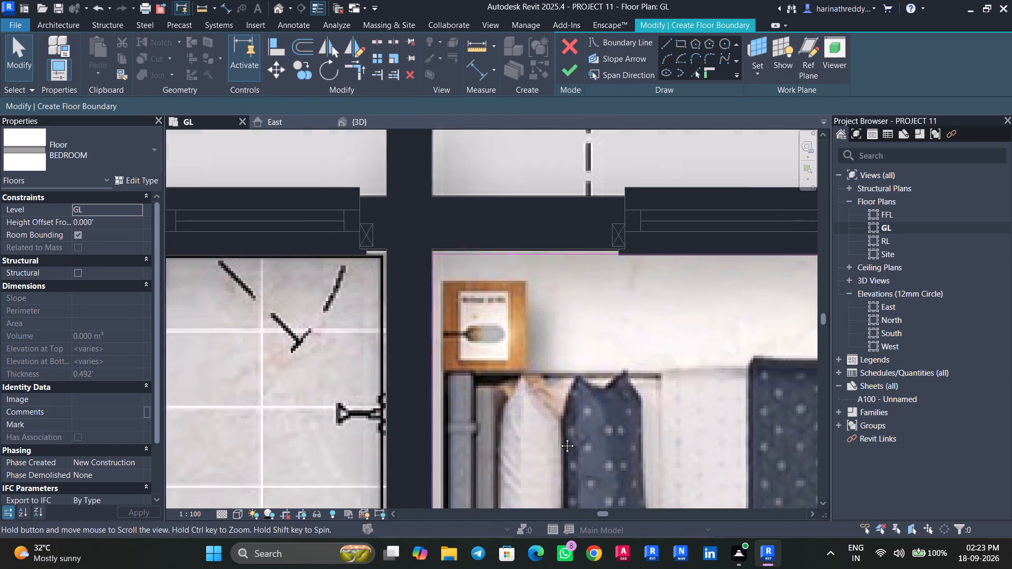
pyautogui.moveTo(559, 438); pyautogui.dragTo(481, 503, button='middle')
pyautogui.click(533, 405)
pyautogui.press('Up')
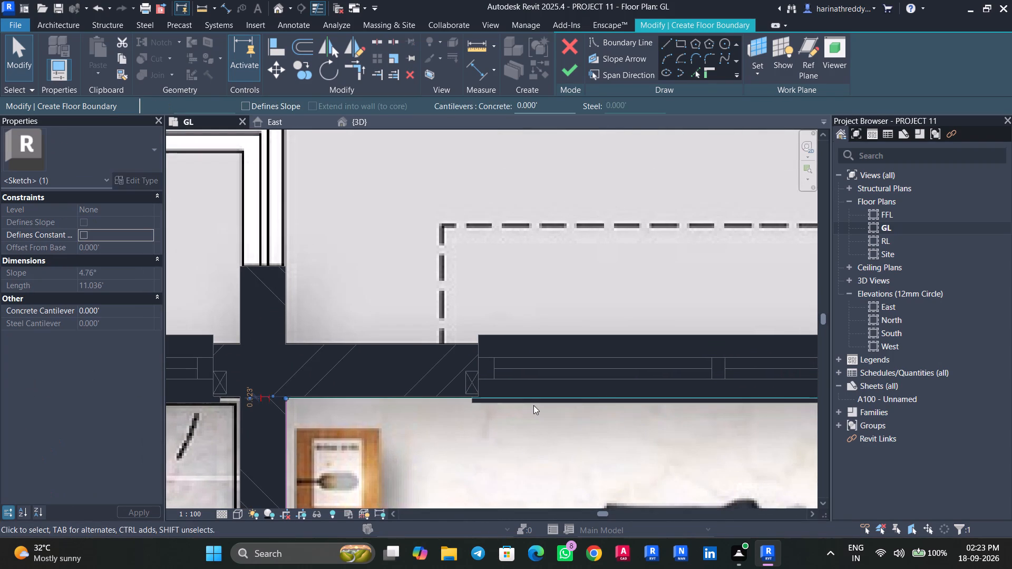
pyautogui.press('Up')
# Nudge BED ROOM-2's lobby-side boundary line slightly inward to align with the wall's inner face.
pyautogui.scroll(-3, 515, 424)
pyautogui.scroll(1, 515, 425)
pyautogui.scroll(-4, 515, 425)
pyautogui.moveTo(614, 455); pyautogui.dragTo(433, 406, button='middle')
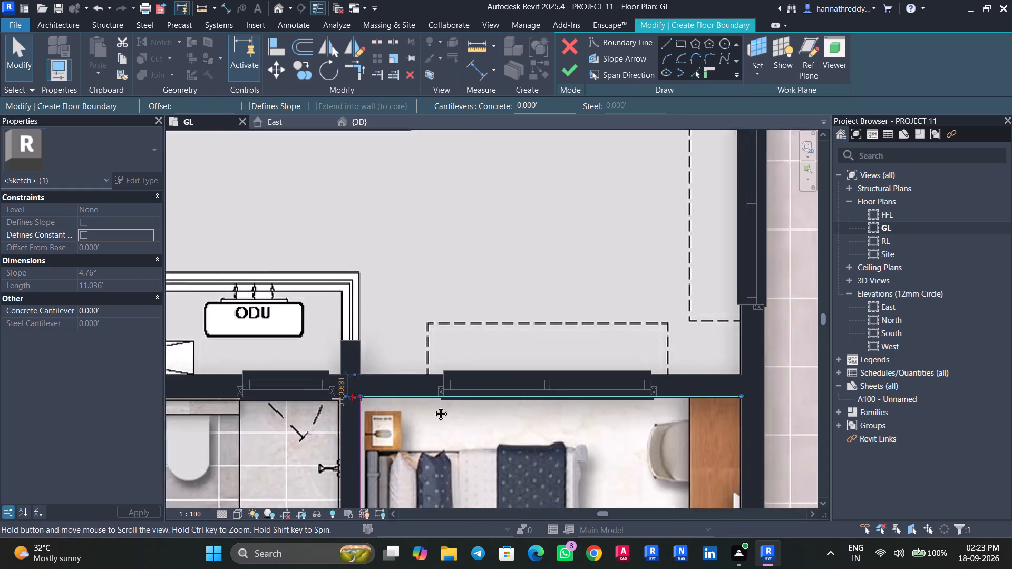
pyautogui.moveTo(433, 406); pyautogui.dragTo(417, 398, button='middle')
pyautogui.scroll(10, 629, 455)
pyautogui.press('Escape')
pyautogui.click(578, 414)
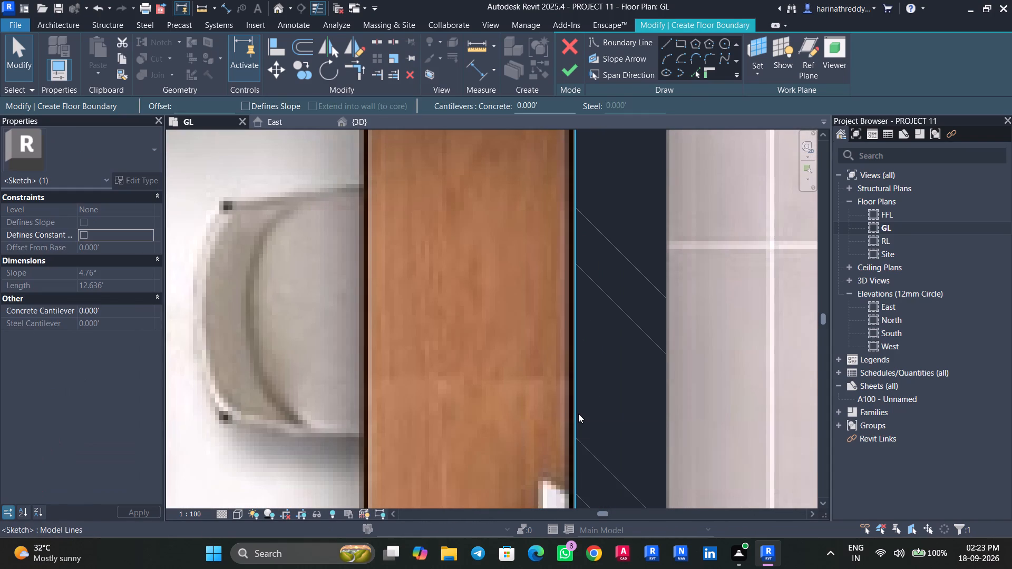
pyautogui.press('Left')
pyautogui.press('Left')
# Nudge BED ROOM-2's window-wall boundary line slightly back toward the room.
pyautogui.scroll(-10, 578, 414)
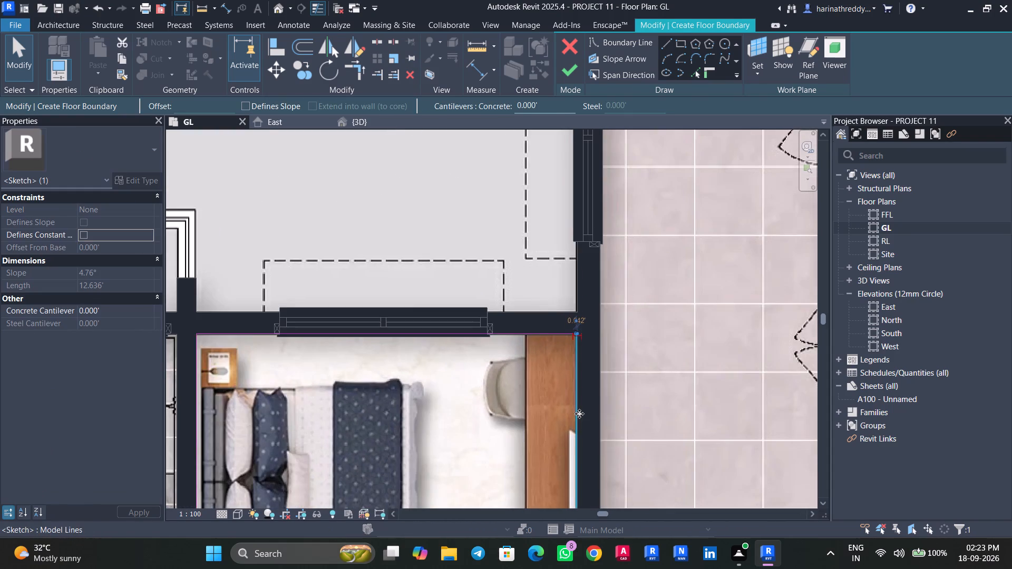
pyautogui.scroll(4, 474, 346)
pyautogui.scroll(4, 528, 327)
pyautogui.click(531, 325)
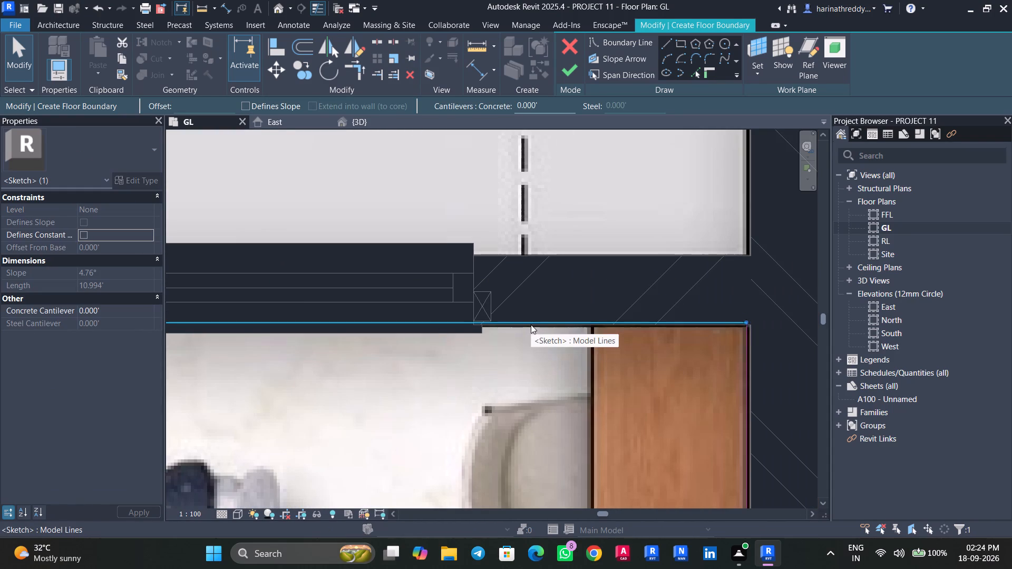
pyautogui.press('Down')
# Draw a rectangular floor boundary around flat 6's M.BED ROOM, extending to the drawing-side face of its shared wall.
pyautogui.scroll(-18, 531, 325)
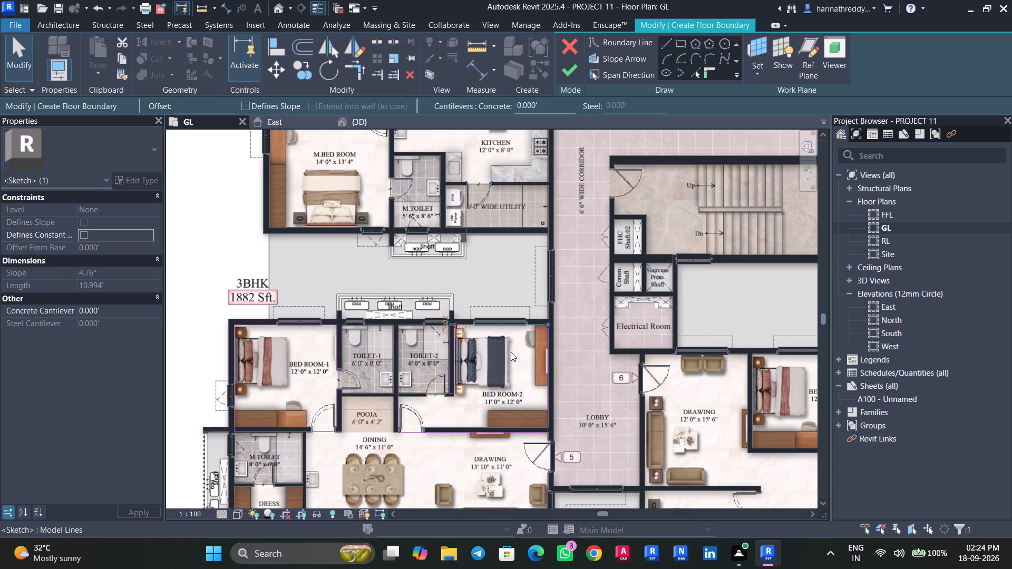
pyautogui.moveTo(503, 367); pyautogui.dragTo(538, 220, button='middle')
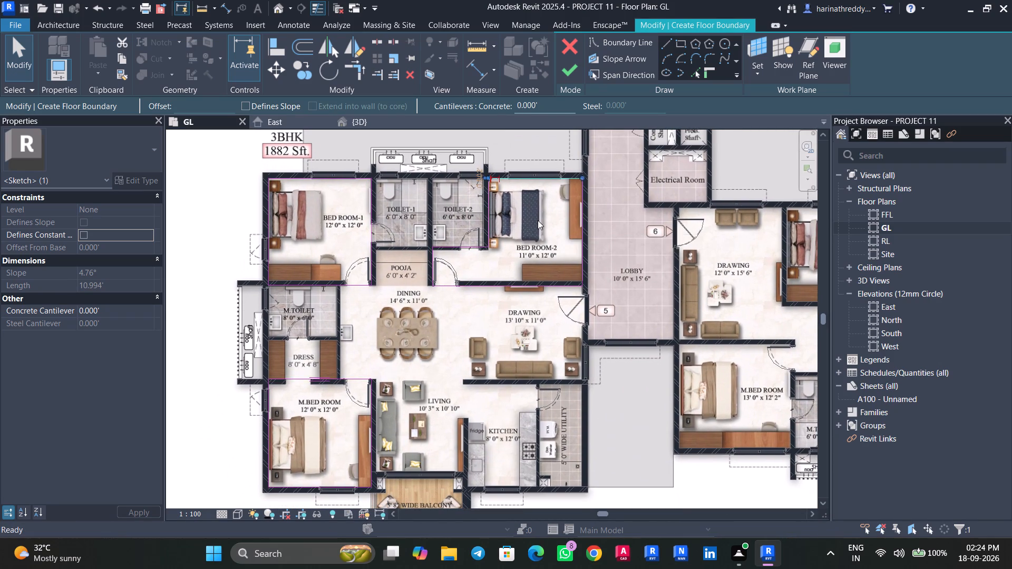
pyautogui.scroll(-2, 445, 362)
pyautogui.moveTo(445, 362); pyautogui.dragTo(303, 391, button='middle')
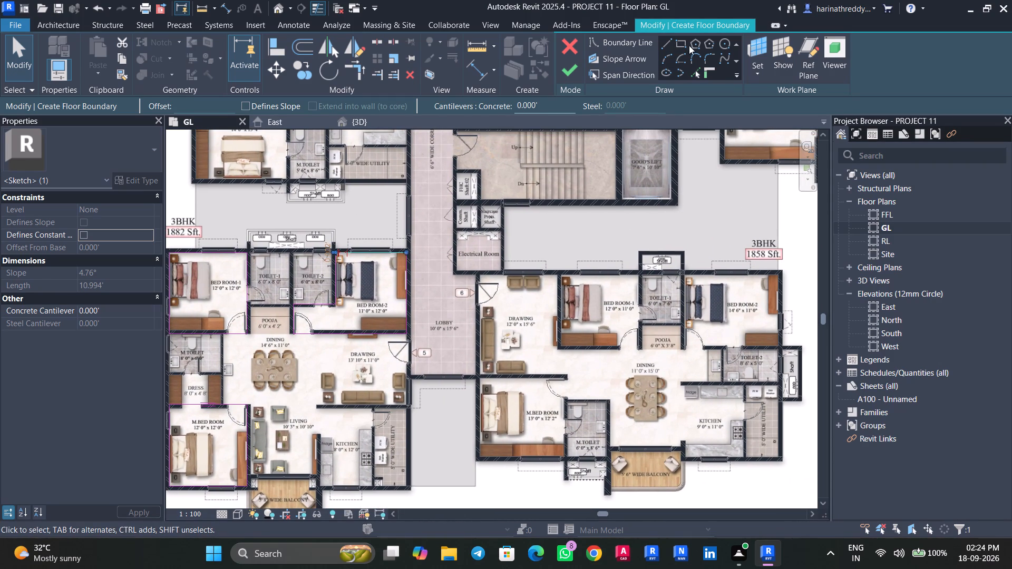
pyautogui.click(681, 41)
pyautogui.scroll(10, 515, 404)
pyautogui.moveTo(488, 399); pyautogui.dragTo(446, 209, button='middle')
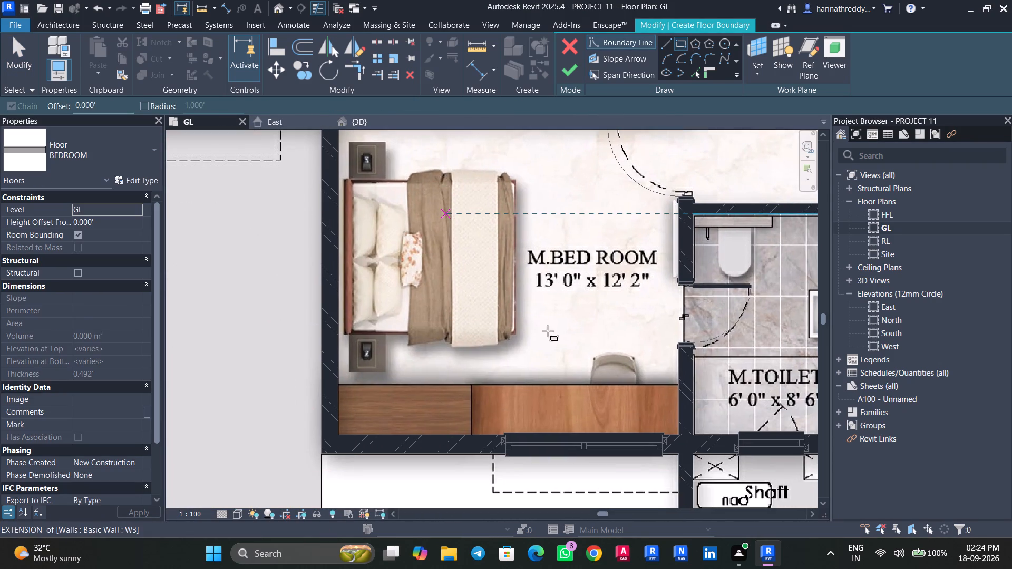
pyautogui.click(678, 435)
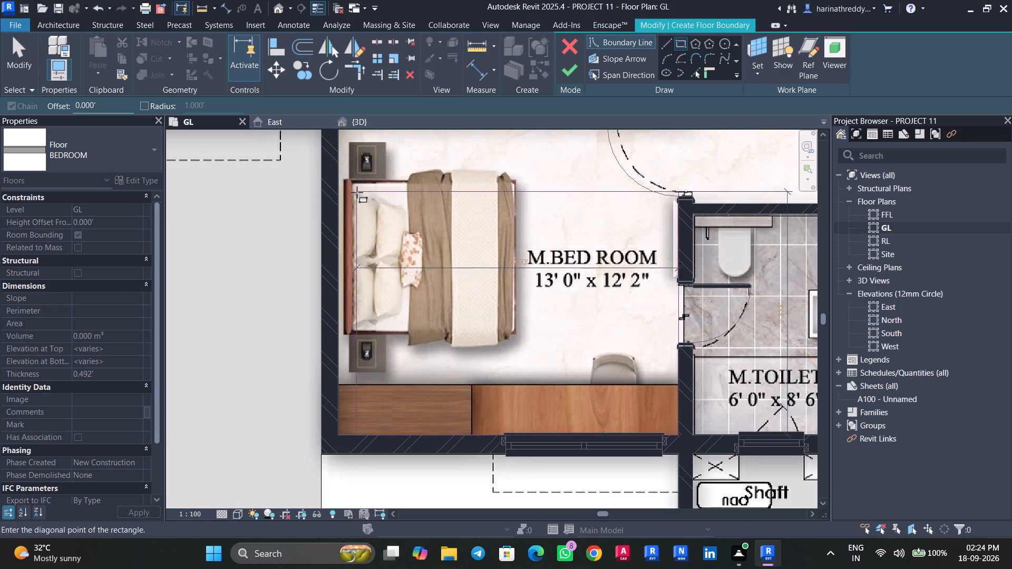
pyautogui.moveTo(357, 221); pyautogui.dragTo(374, 422, button='middle')
pyautogui.scroll(1, 374, 422)
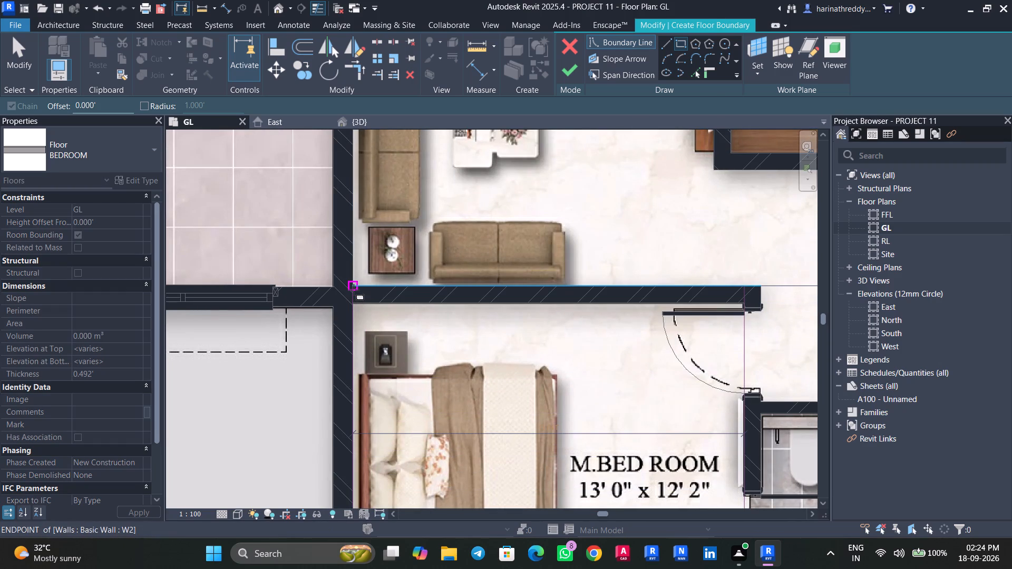
pyautogui.click(354, 290)
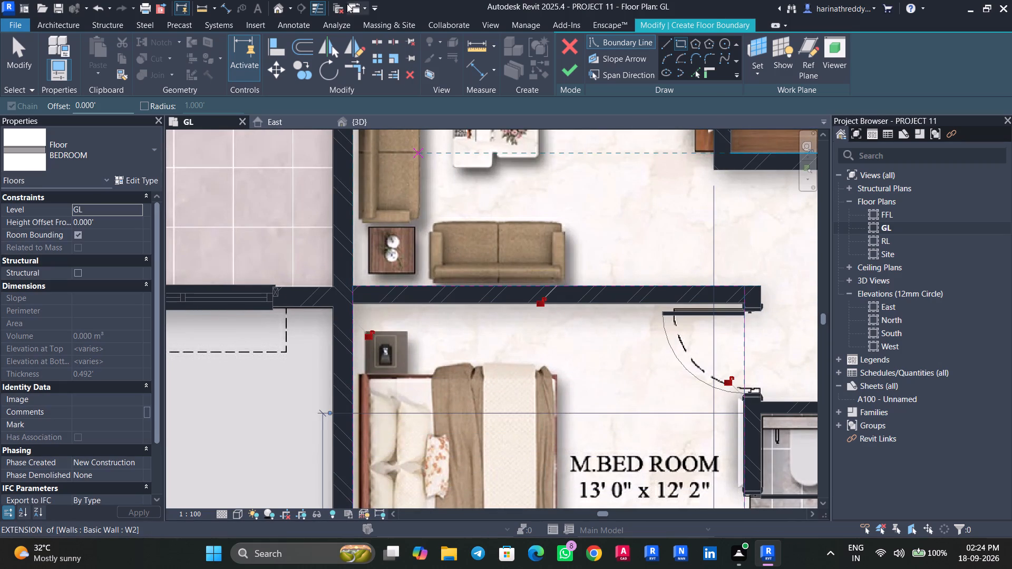
# Turn off the thin-lines display in the GL plan and end rectangle drawing.
pyautogui.click(313, 3)
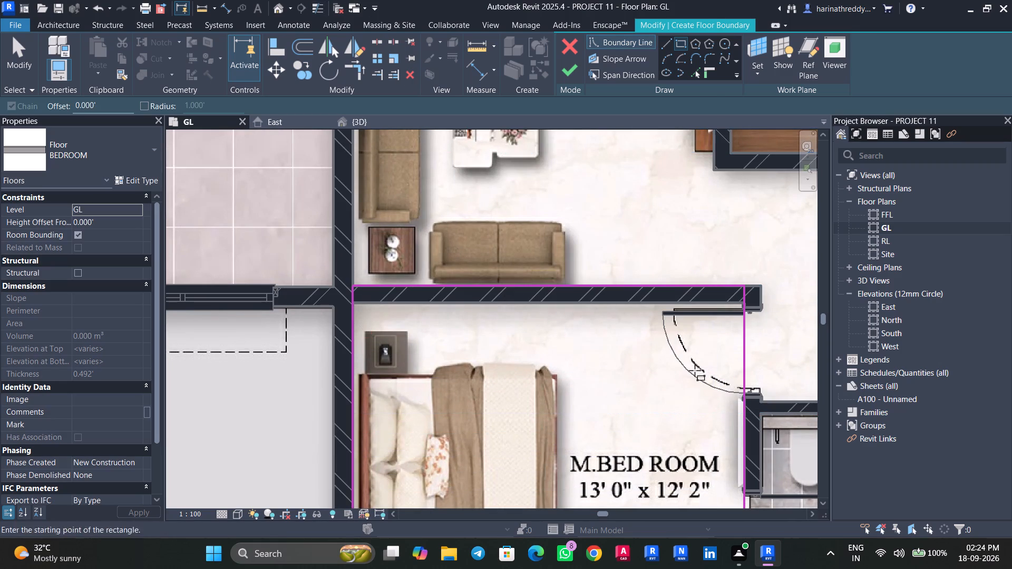
pyautogui.press('Escape')
pyautogui.press('Escape')
# Move flat 6's M.BED ROOM door-side boundary line across the wall to its M.TOILET-side face.
pyautogui.click(742, 394)
pyautogui.moveTo(741, 394); pyautogui.dragTo(546, 341, button='middle')
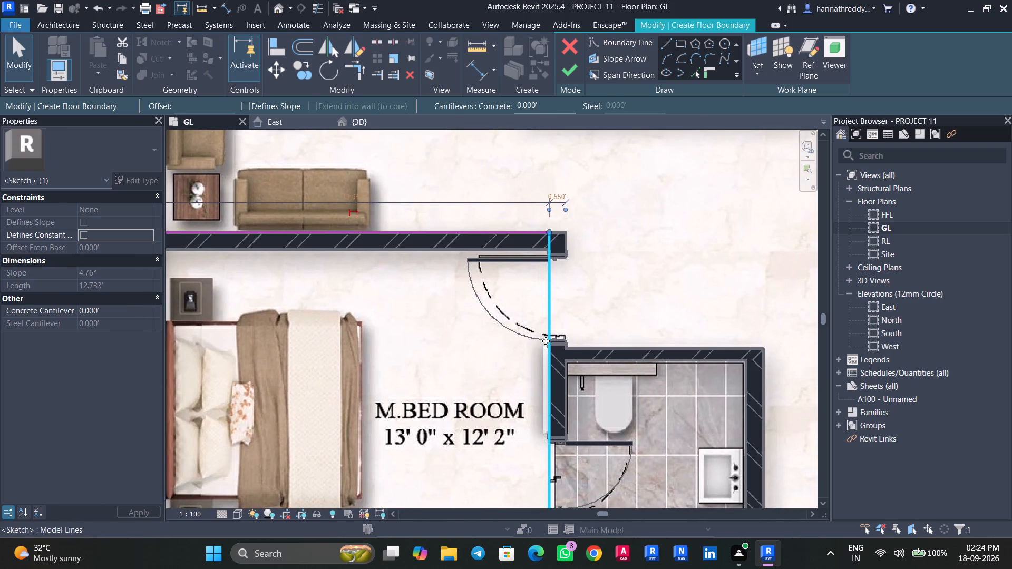
pyautogui.press('Right')
pyautogui.press('Right')
pyautogui.press('Right')
pyautogui.press('Right')
pyautogui.press('Right')
pyautogui.press('Right')
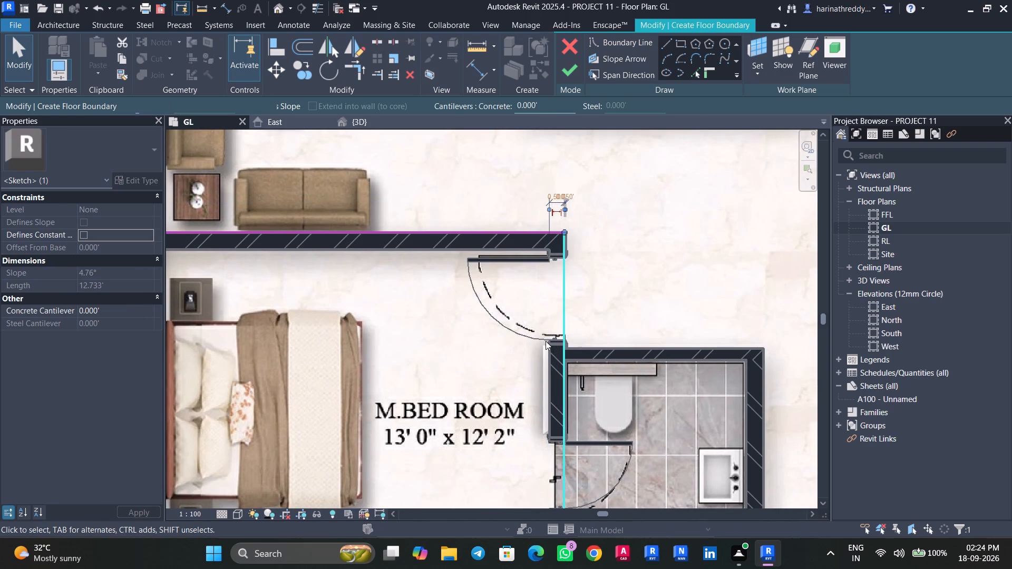
pyautogui.press('Right')
pyautogui.scroll(-3, 546, 341)
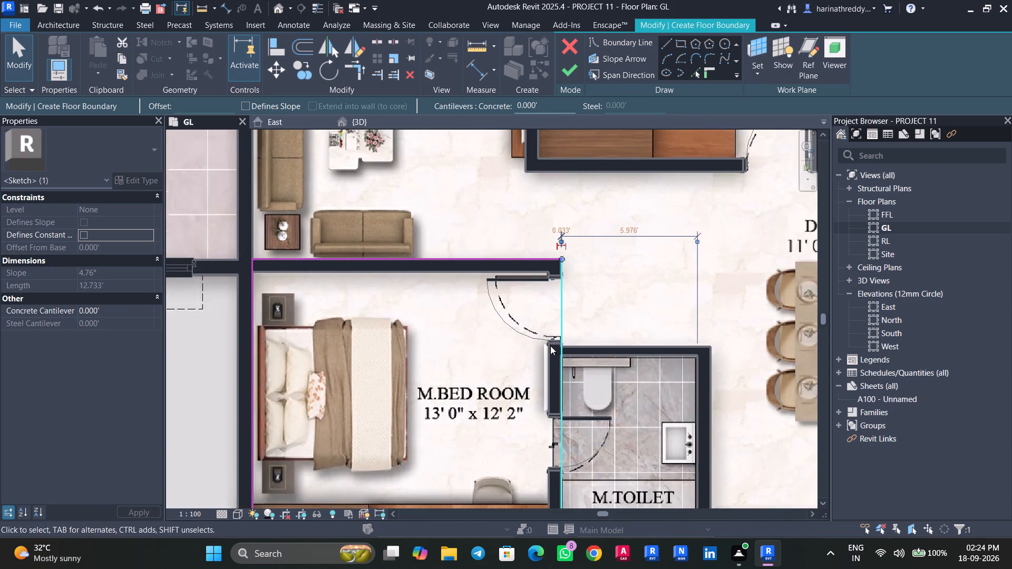
pyautogui.moveTo(596, 401); pyautogui.dragTo(548, 287, button='middle')
pyautogui.scroll(-3, 556, 309)
pyautogui.moveTo(650, 319); pyautogui.dragTo(511, 474, button='middle')
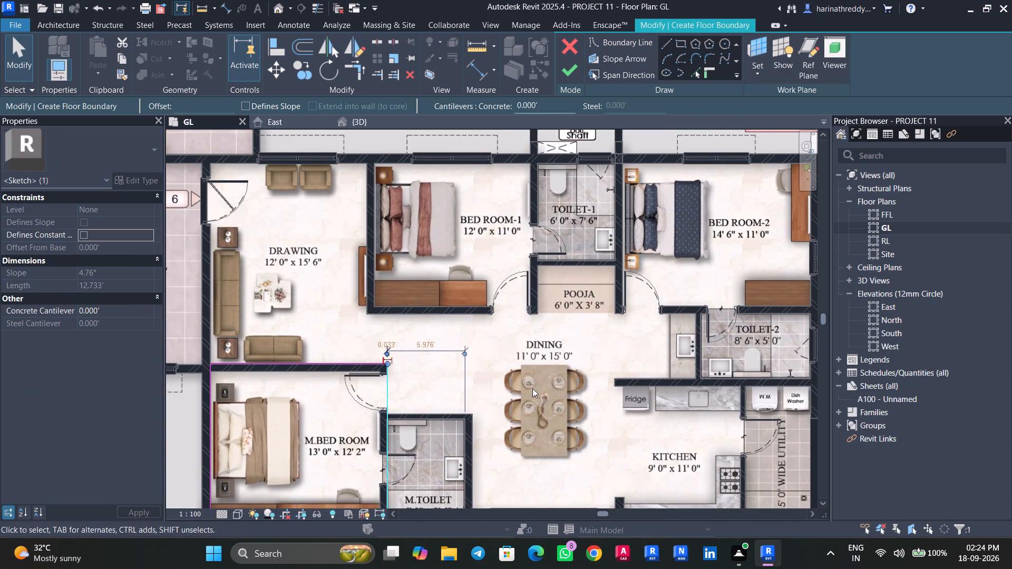
# Draw a rectangular floor boundary around flat 6's BED ROOM-1 along the room-side wall faces and end rectangle drawing.
pyautogui.moveTo(552, 322); pyautogui.dragTo(570, 393, button='middle')
pyautogui.click(680, 43)
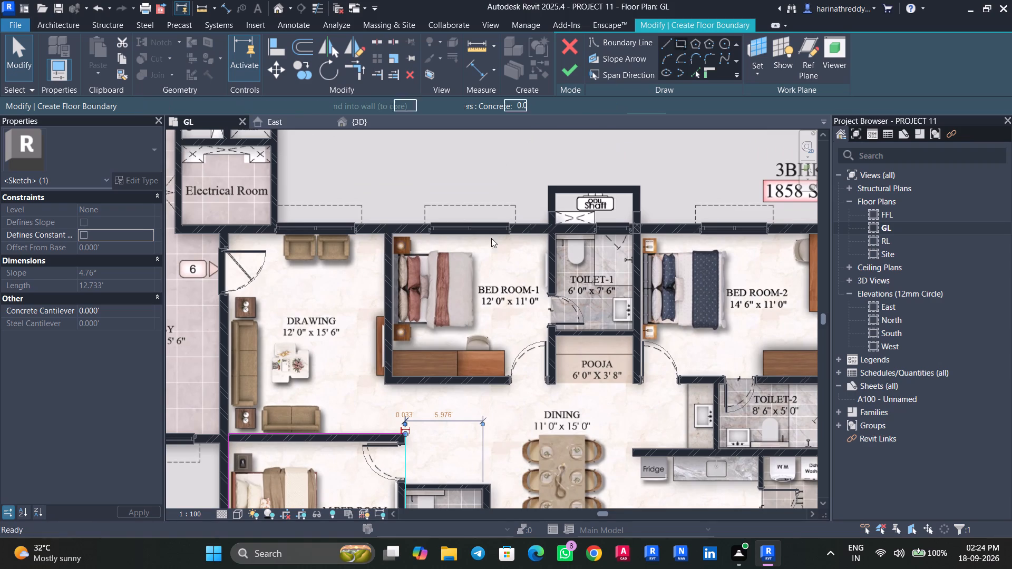
pyautogui.scroll(7, 393, 256)
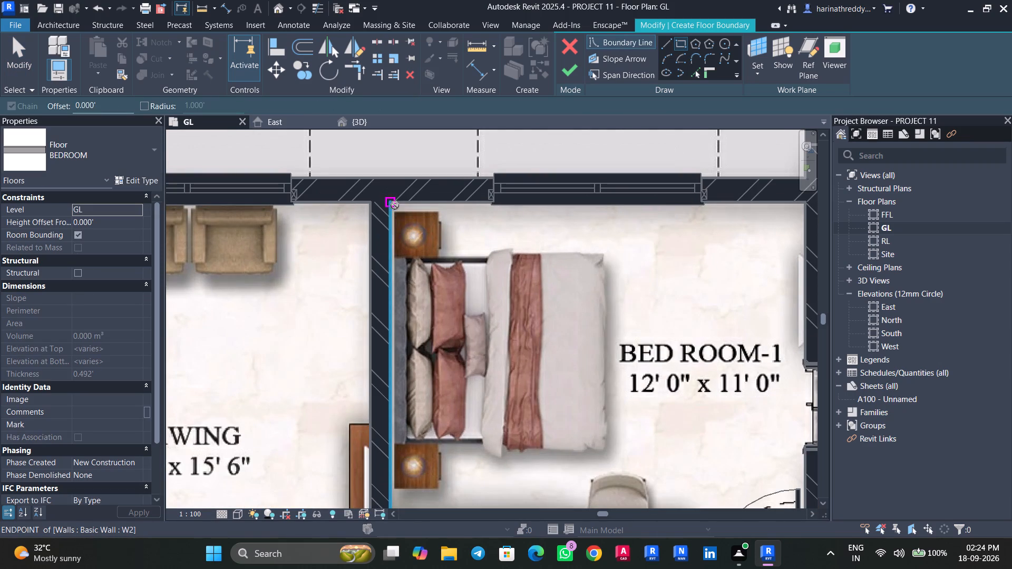
pyautogui.click(395, 205)
pyautogui.moveTo(637, 418); pyautogui.dragTo(574, 319, button='middle')
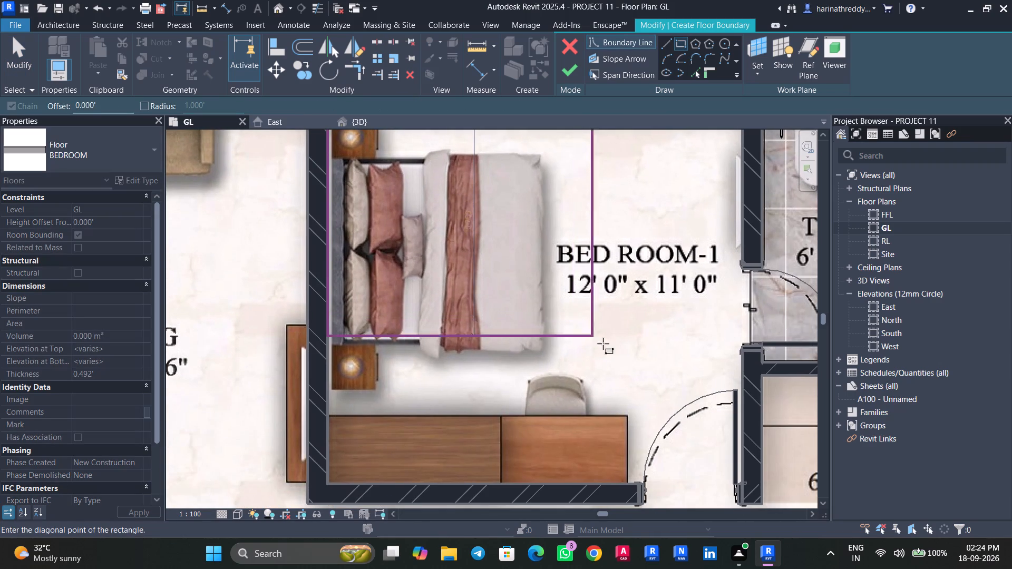
pyautogui.moveTo(621, 351); pyautogui.dragTo(552, 275, button='middle')
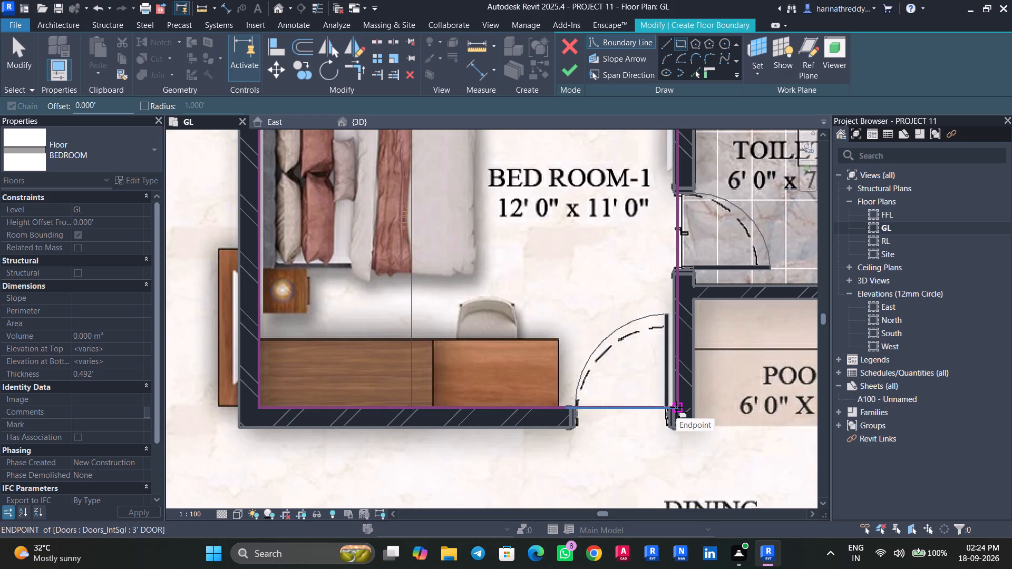
pyautogui.click(676, 407)
pyautogui.press('Escape')
pyautogui.press('Escape')
pyautogui.press('Escape')
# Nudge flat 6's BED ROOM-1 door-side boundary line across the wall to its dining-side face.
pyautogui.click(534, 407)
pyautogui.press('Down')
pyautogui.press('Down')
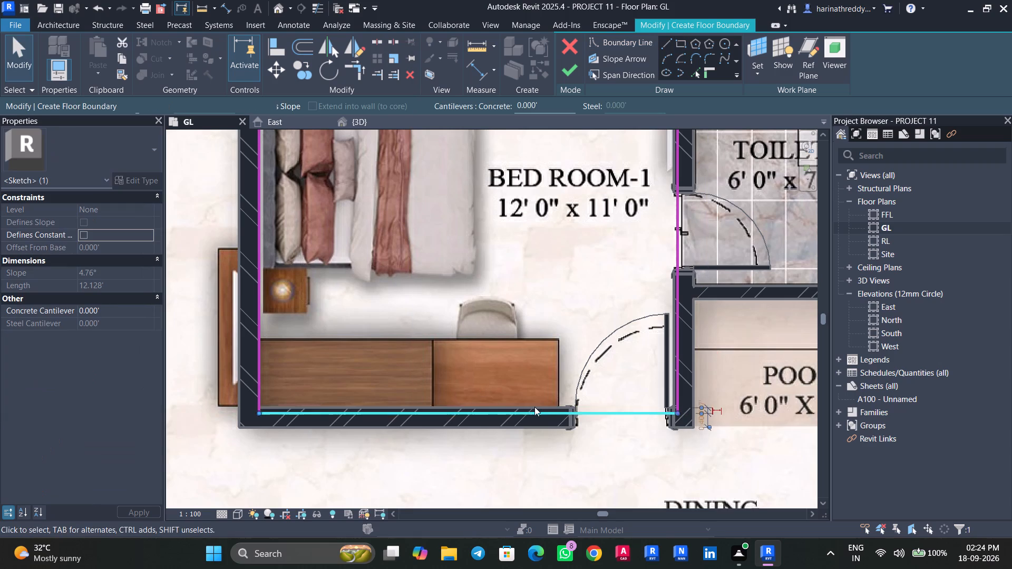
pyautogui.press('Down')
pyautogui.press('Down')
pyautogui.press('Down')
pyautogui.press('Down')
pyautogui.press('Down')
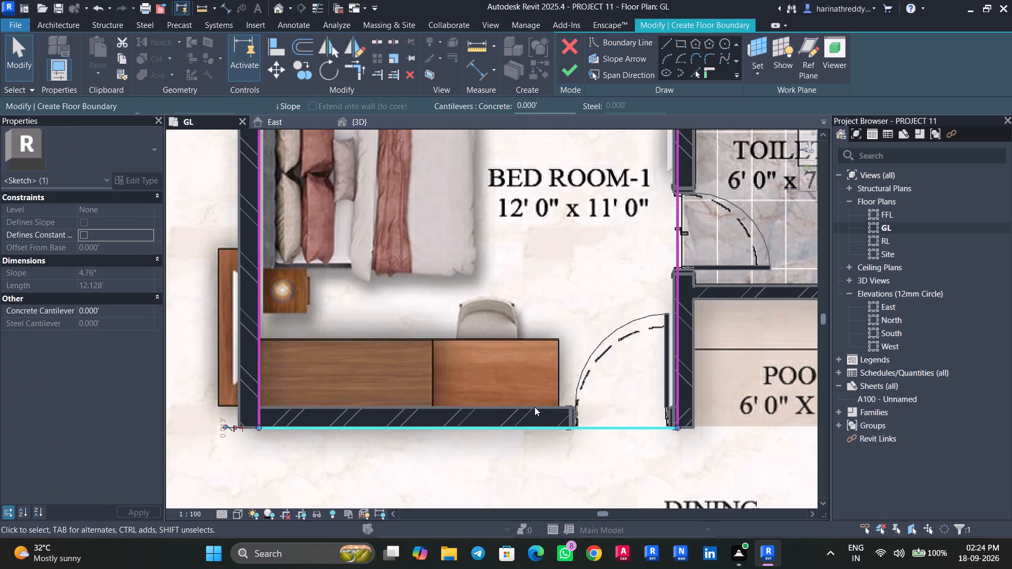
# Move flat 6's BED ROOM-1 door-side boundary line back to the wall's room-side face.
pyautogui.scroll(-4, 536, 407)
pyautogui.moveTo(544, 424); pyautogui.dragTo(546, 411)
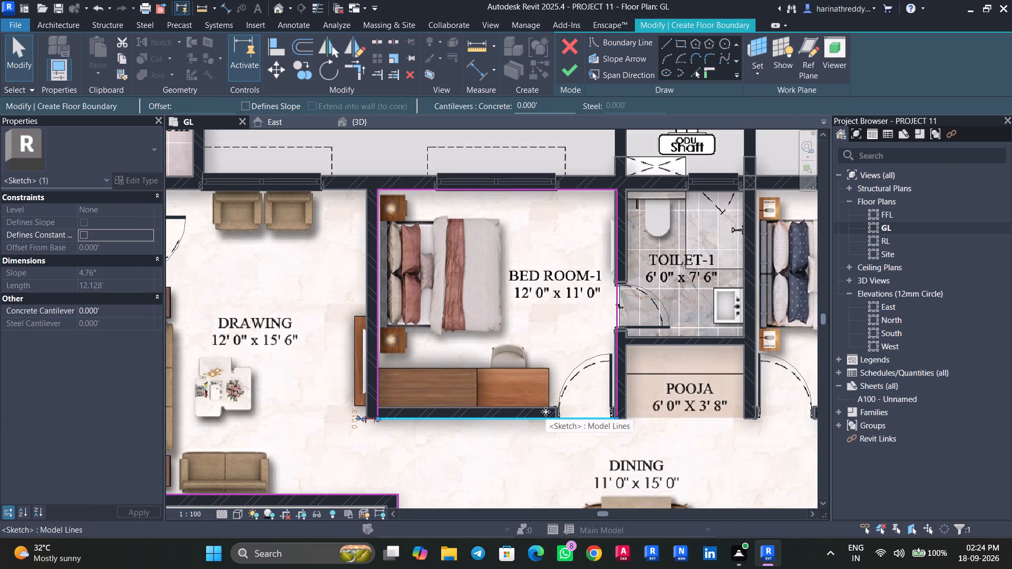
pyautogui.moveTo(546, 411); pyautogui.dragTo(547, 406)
# Move flat 6's M.BED ROOM boundary line on the M.TOILET side back to the wall's bedroom-side face.
pyautogui.scroll(-5, 543, 424)
pyautogui.moveTo(542, 426); pyautogui.dragTo(549, 402, button='middle')
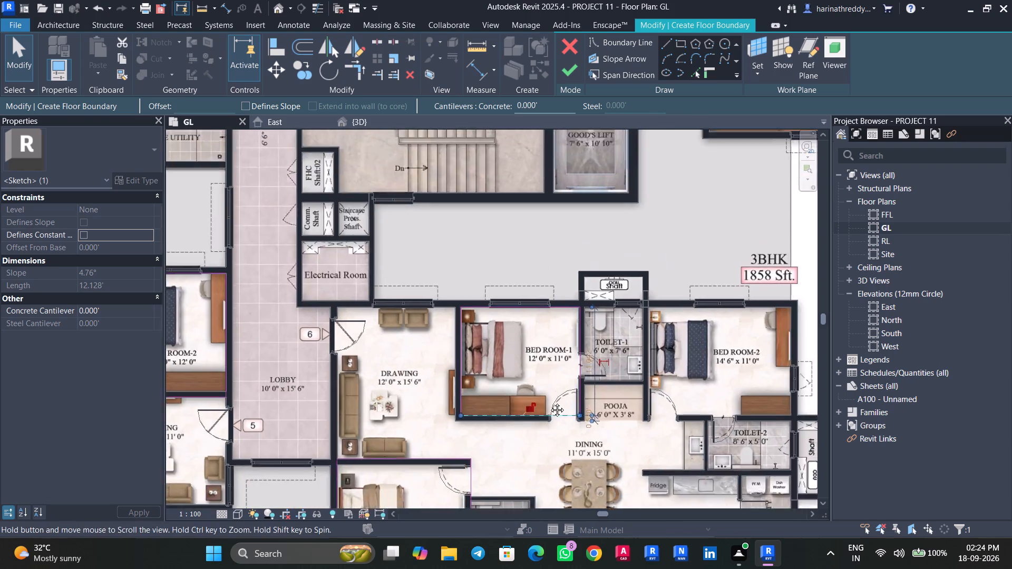
pyautogui.moveTo(549, 402); pyautogui.dragTo(599, 254, button='middle')
pyautogui.scroll(6, 533, 347)
pyautogui.click(521, 349)
pyautogui.moveTo(519, 356); pyautogui.dragTo(503, 351)
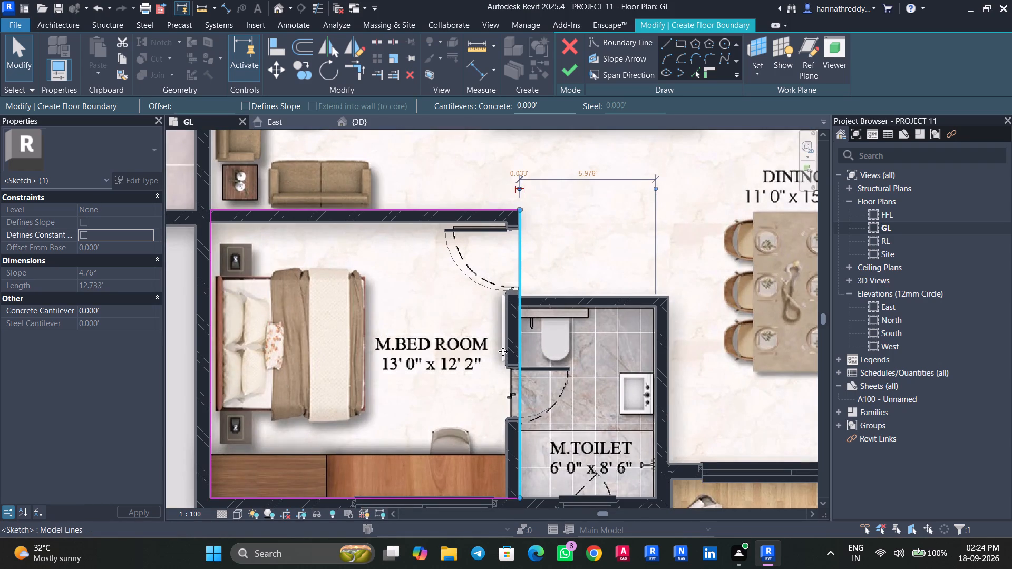
pyautogui.moveTo(503, 351); pyautogui.dragTo(505, 351)
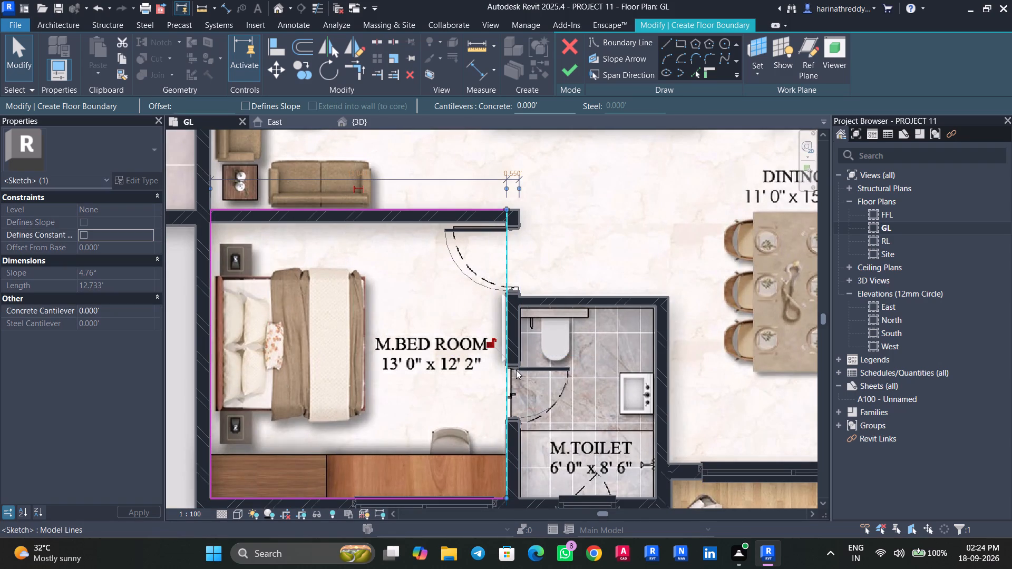
pyautogui.scroll(4, 414, 266)
pyautogui.press('Escape')
# Move flat 6's M.BED ROOM boundary line on the drawing-room side to the shared wall's bedroom-side face.
pyautogui.click(426, 172)
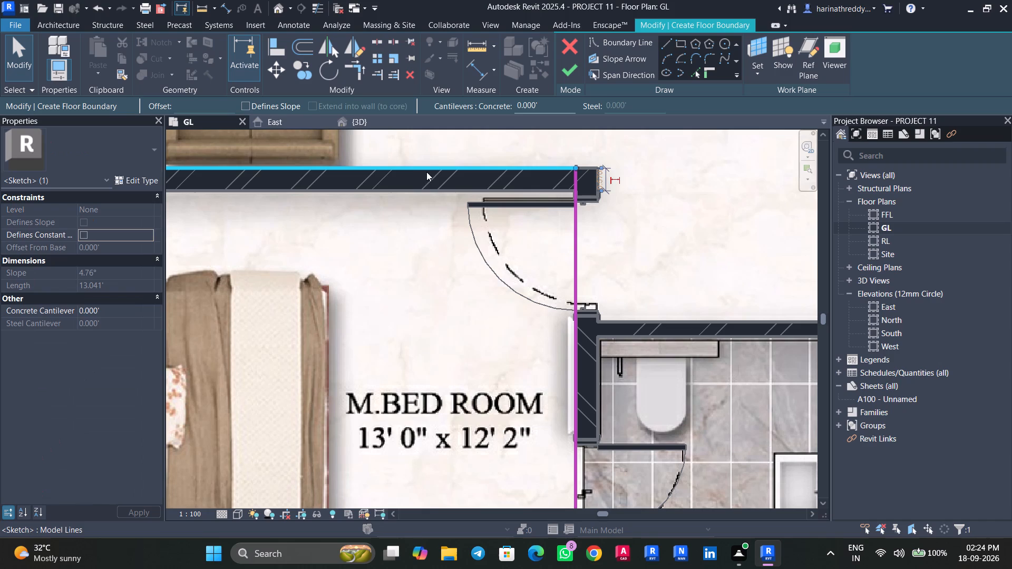
pyautogui.moveTo(427, 169); pyautogui.dragTo(426, 193)
pyautogui.scroll(-8, 444, 253)
pyautogui.moveTo(433, 311); pyautogui.dragTo(642, 361, button='middle')
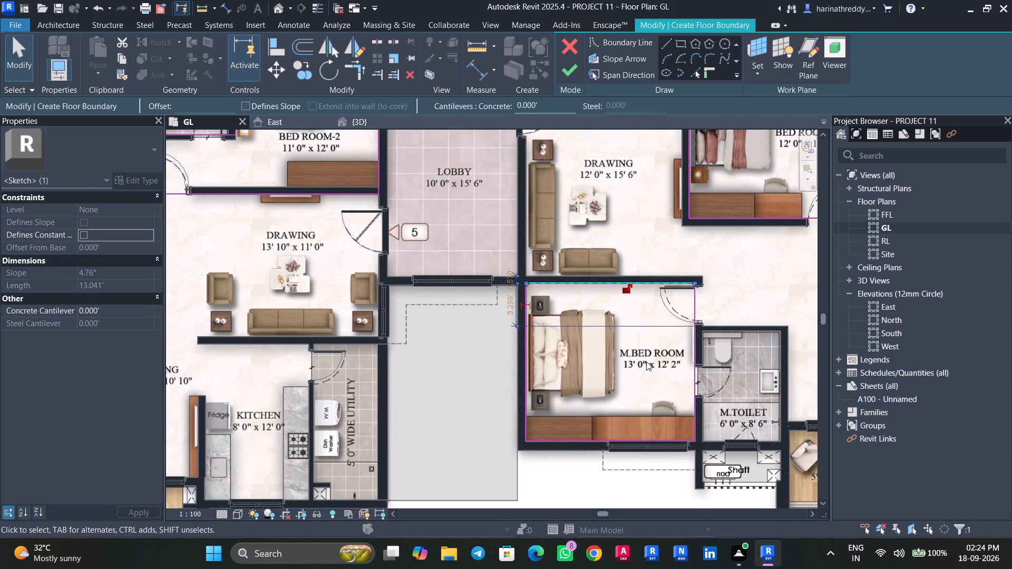
pyautogui.press('Escape')
# Move flat 5's M.BED ROOM boundary line beside the DRESS area to the wall's bedroom-side face.
pyautogui.moveTo(439, 399); pyautogui.dragTo(779, 353, button='middle')
pyautogui.scroll(5, 381, 338)
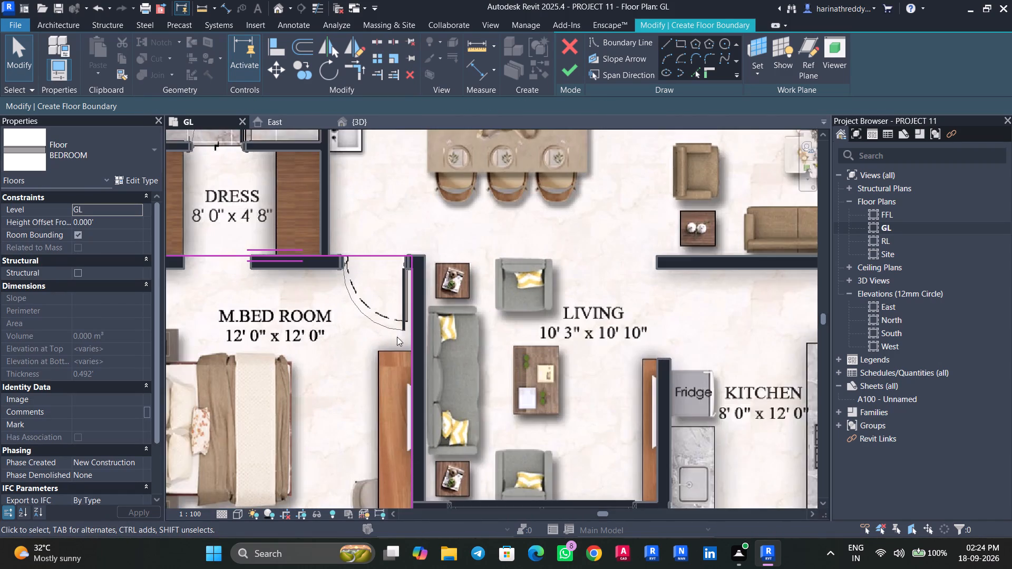
pyautogui.moveTo(320, 280); pyautogui.dragTo(544, 300, button='middle')
pyautogui.click(433, 258)
pyautogui.scroll(1, 424, 274)
pyautogui.scroll(-1, 424, 274)
pyautogui.scroll(3, 424, 274)
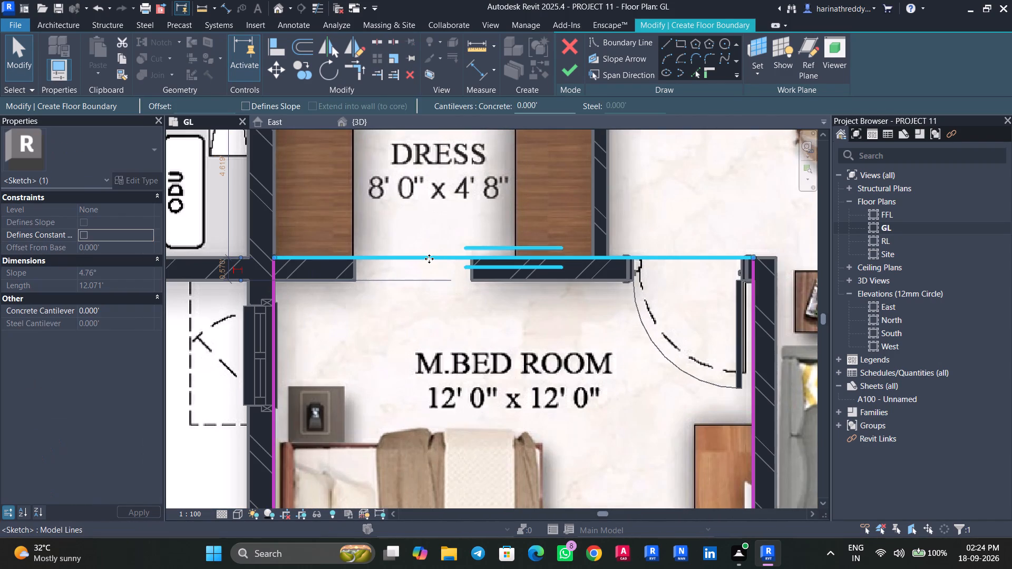
pyautogui.moveTo(430, 254); pyautogui.dragTo(433, 278)
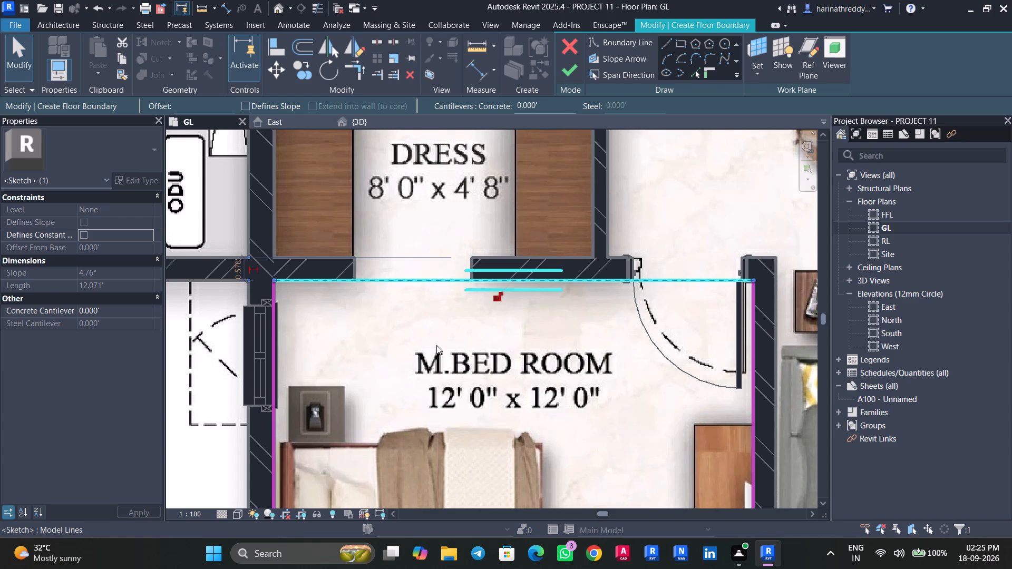
# Move flat 5's BED ROOM-1 door-side boundary line from the M.TOILET-side face to the wall's bedroom-side face.
pyautogui.scroll(-6, 436, 345)
pyautogui.moveTo(452, 395); pyautogui.dragTo(453, 290, button='middle')
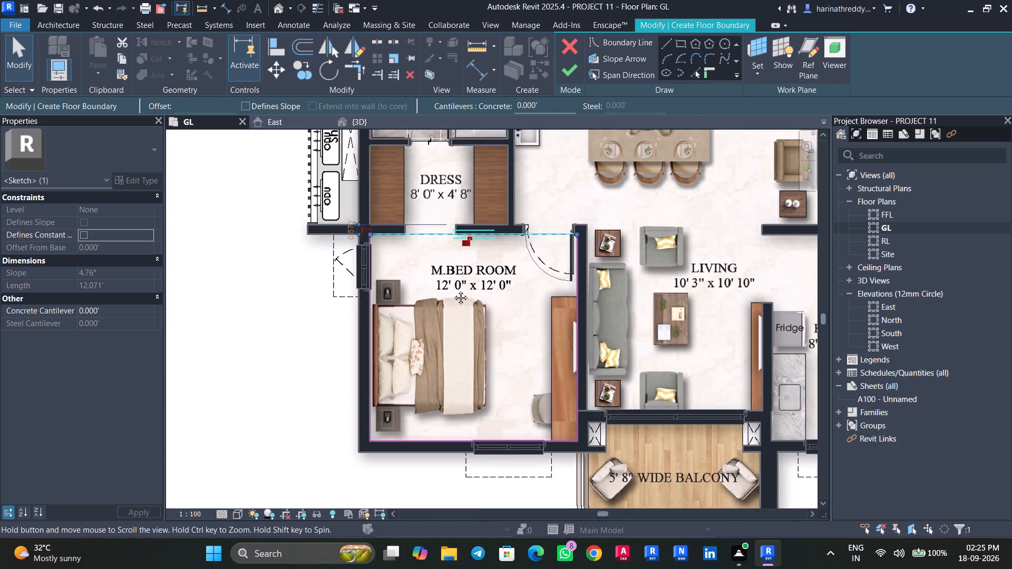
pyautogui.moveTo(453, 290); pyautogui.dragTo(476, 485, button='middle')
pyautogui.moveTo(452, 294); pyautogui.dragTo(454, 502, button='middle')
pyautogui.scroll(3, 519, 449)
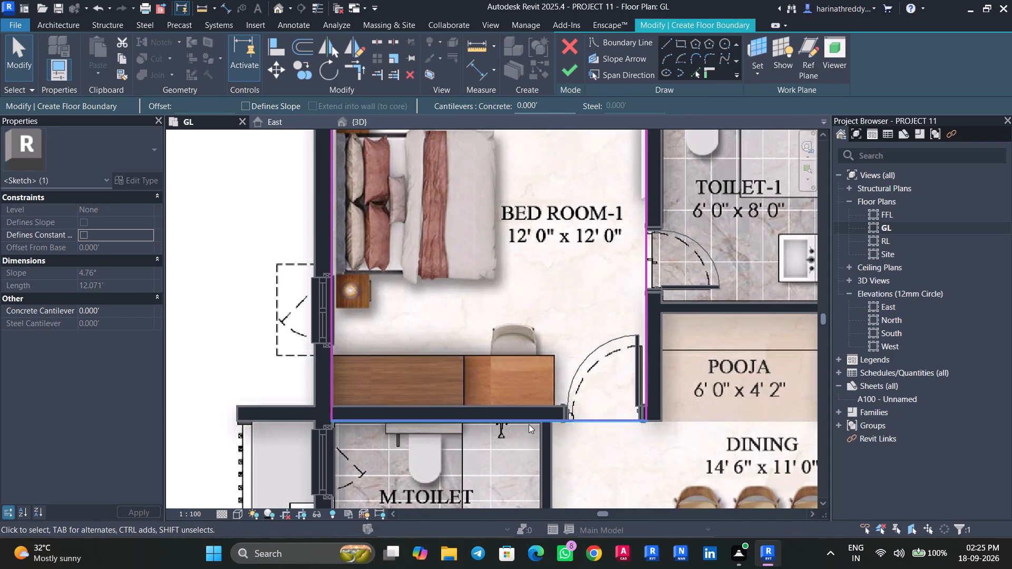
pyautogui.click(529, 424)
pyautogui.moveTo(529, 422); pyautogui.dragTo(527, 402)
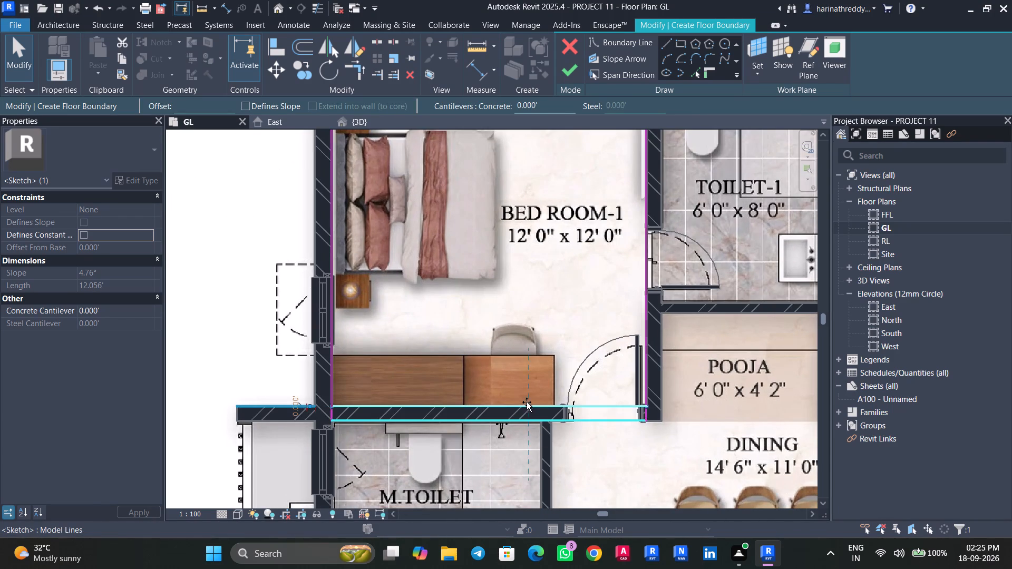
pyautogui.moveTo(527, 402); pyautogui.dragTo(527, 401)
# Move flat 5's BED ROOM-2 boundary lines along TOILET-2 and along the door-side wall to the bedroom-side wall faces.
pyautogui.moveTo(587, 329); pyautogui.dragTo(589, 449, button='middle')
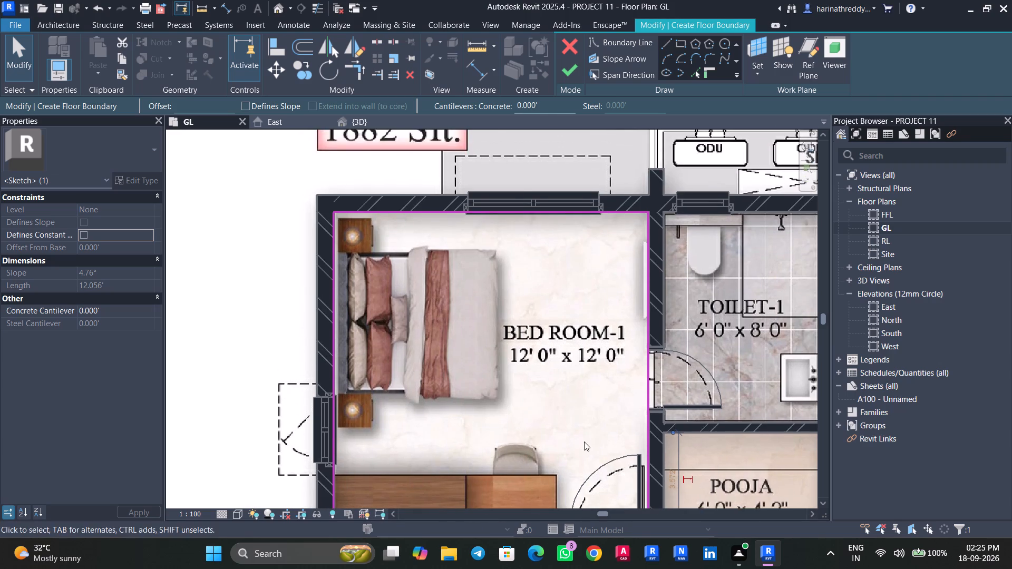
pyautogui.moveTo(582, 440); pyautogui.dragTo(419, 381, button='middle')
pyautogui.moveTo(700, 407); pyautogui.dragTo(480, 377, button='middle')
pyautogui.click(574, 322)
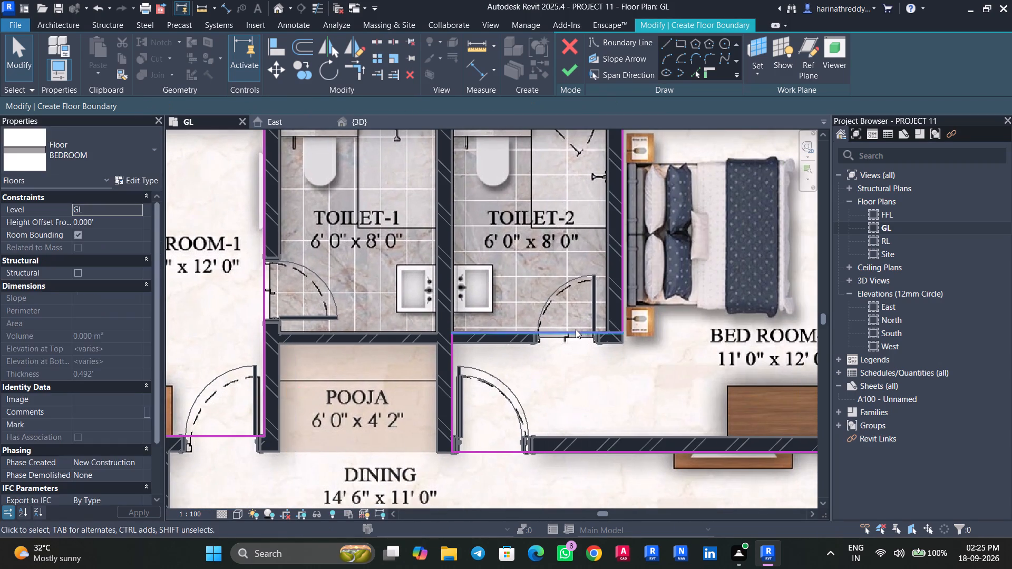
pyautogui.click(576, 329)
pyautogui.moveTo(577, 335); pyautogui.dragTo(587, 351)
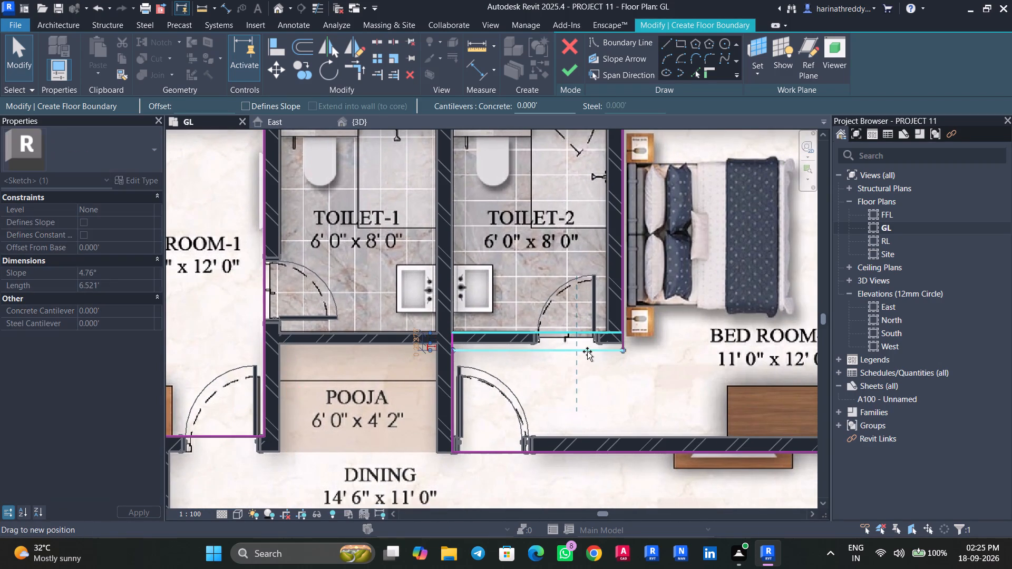
pyautogui.moveTo(587, 351); pyautogui.dragTo(586, 347)
pyautogui.click(598, 455)
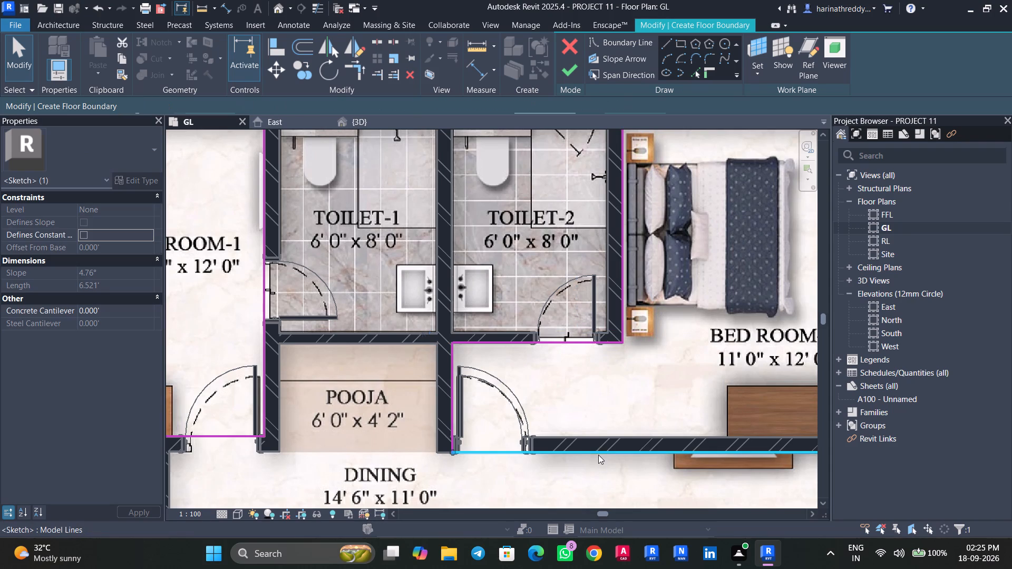
pyautogui.click(602, 452)
pyautogui.moveTo(608, 453); pyautogui.dragTo(608, 432)
# Examine the bedroom floor boundaries across flat 5 against the room-side wall faces.
pyautogui.moveTo(635, 398); pyautogui.dragTo(631, 399, button='middle')
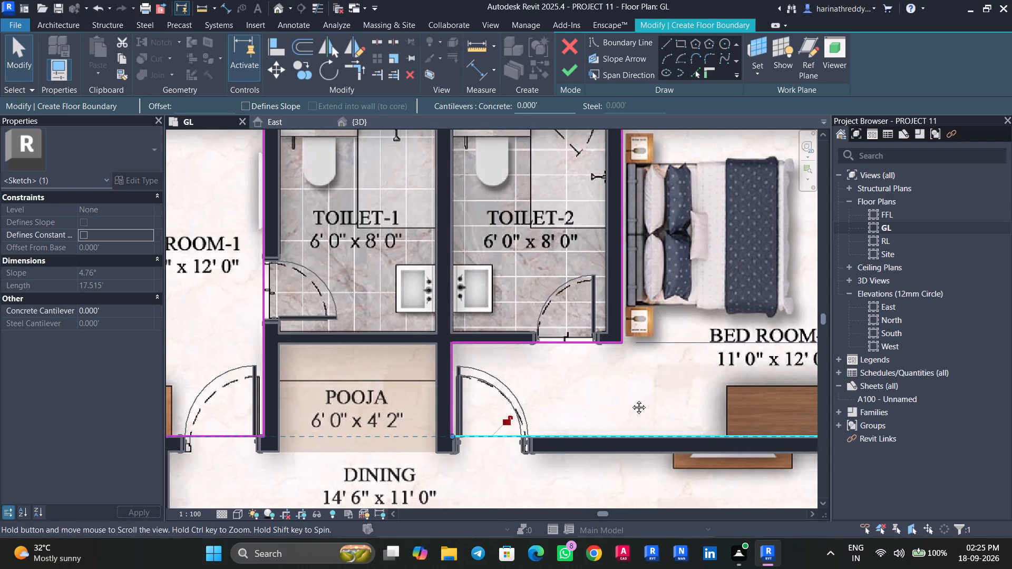
pyautogui.moveTo(631, 399); pyautogui.dragTo(430, 449, button='middle')
pyautogui.scroll(-1, 453, 443)
pyautogui.scroll(1, 453, 443)
pyautogui.scroll(-5, 453, 443)
pyautogui.moveTo(454, 443); pyautogui.dragTo(468, 416, button='middle')
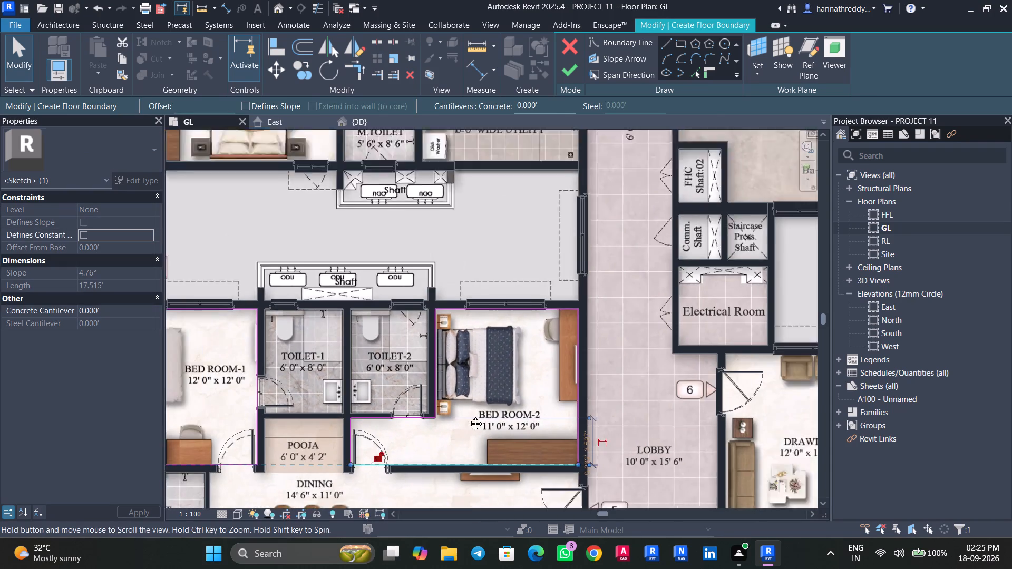
pyautogui.moveTo(468, 416); pyautogui.dragTo(475, 386, button='middle')
pyautogui.moveTo(492, 323); pyautogui.dragTo(523, 243, button='middle')
pyautogui.moveTo(517, 418); pyautogui.dragTo(577, 241, button='middle')
pyautogui.moveTo(577, 258); pyautogui.dragTo(605, 367, button='middle')
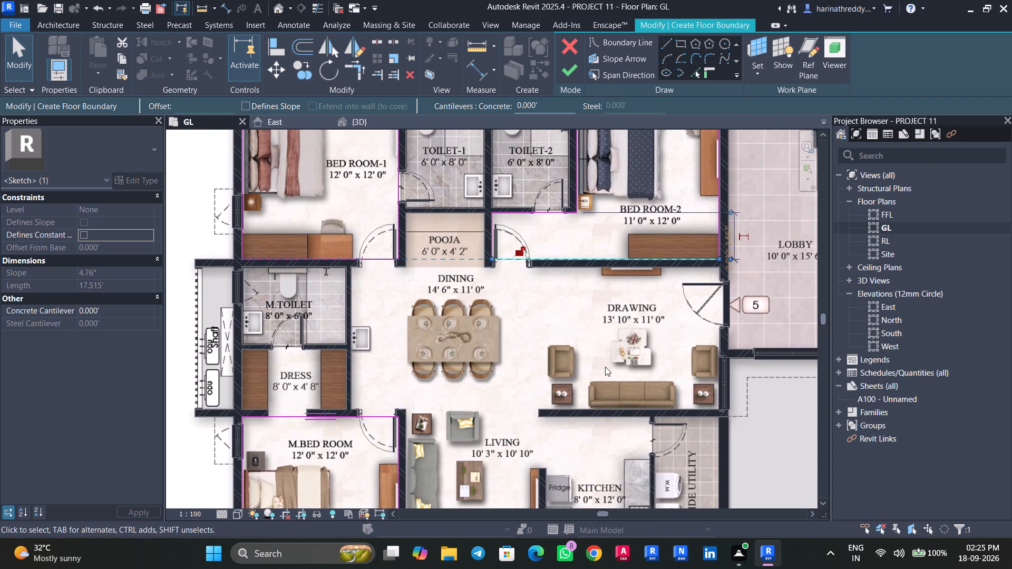
pyautogui.scroll(-2, 605, 367)
pyautogui.scroll(2, 589, 344)
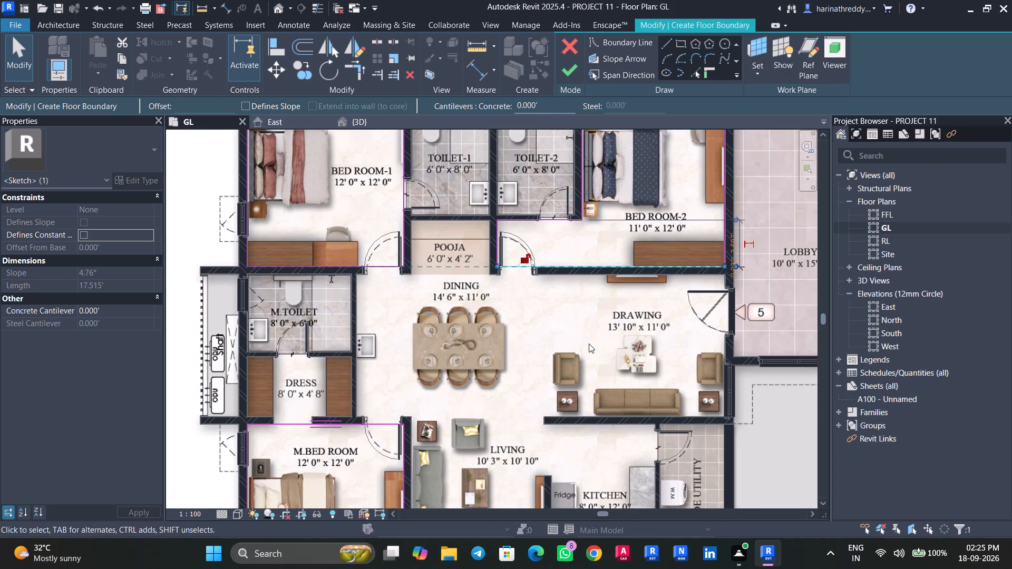
# Draw a rectangular floor boundary around flat 6's BED ROOM-2 along the room-side wall faces.
pyautogui.moveTo(589, 344); pyautogui.dragTo(270, 429, button='middle')
pyautogui.moveTo(511, 447); pyautogui.dragTo(419, 330, button='middle')
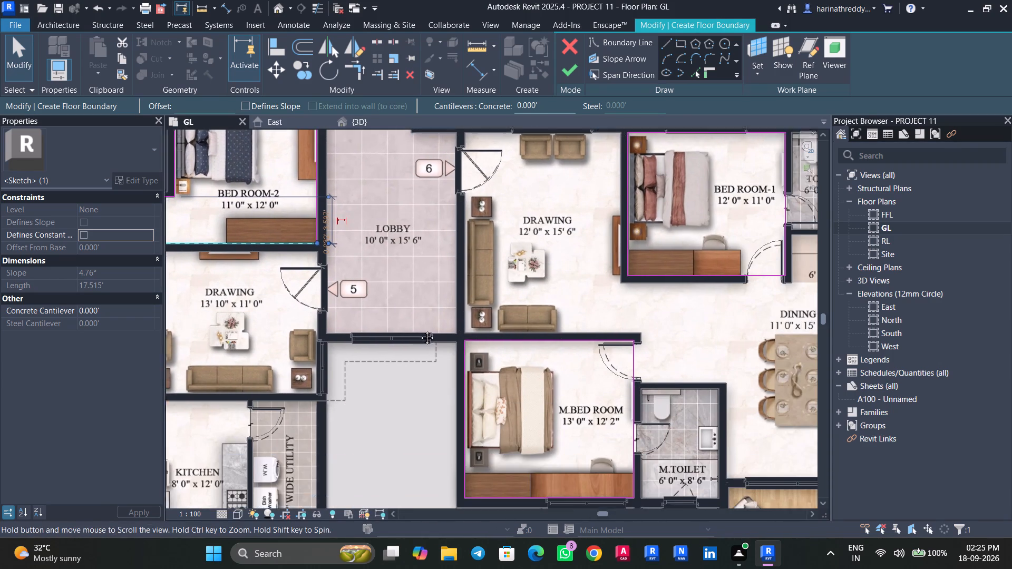
pyautogui.moveTo(419, 330); pyautogui.dragTo(416, 322, button='middle')
pyautogui.moveTo(530, 426); pyautogui.dragTo(374, 394, button='middle')
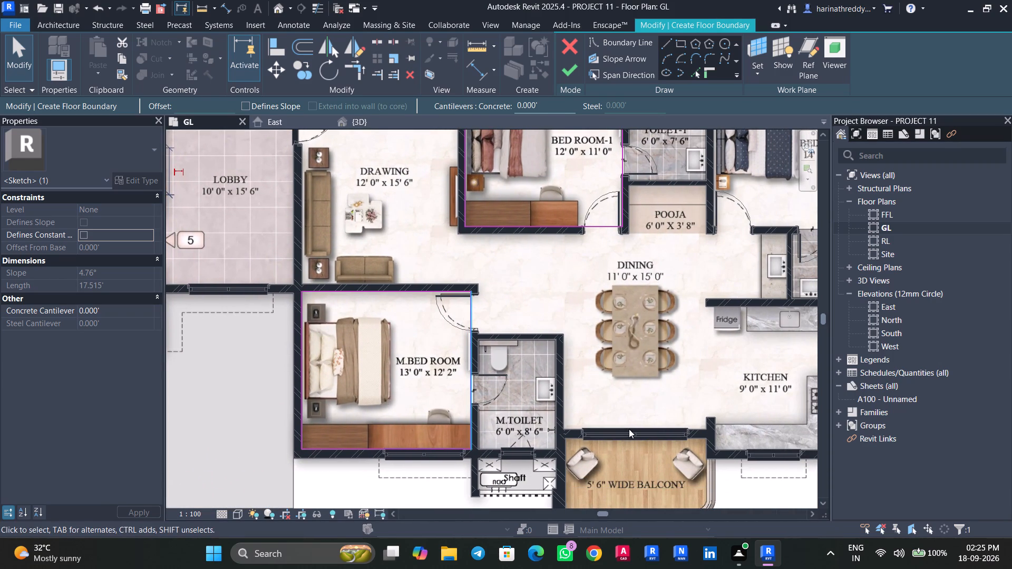
pyautogui.moveTo(670, 402); pyautogui.dragTo(471, 503, button='middle')
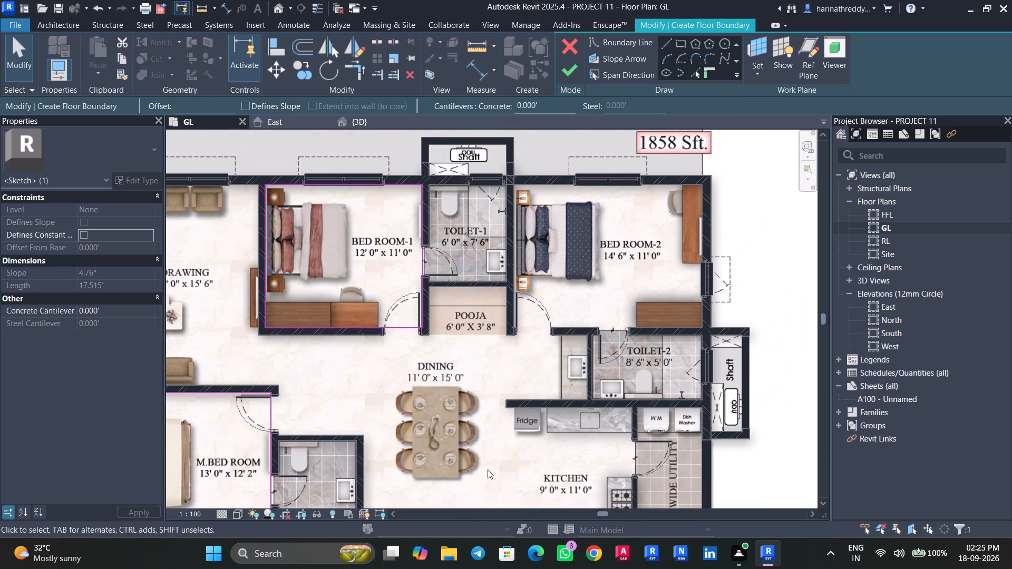
pyautogui.moveTo(578, 349); pyautogui.dragTo(538, 483, button='middle')
pyautogui.click(684, 41)
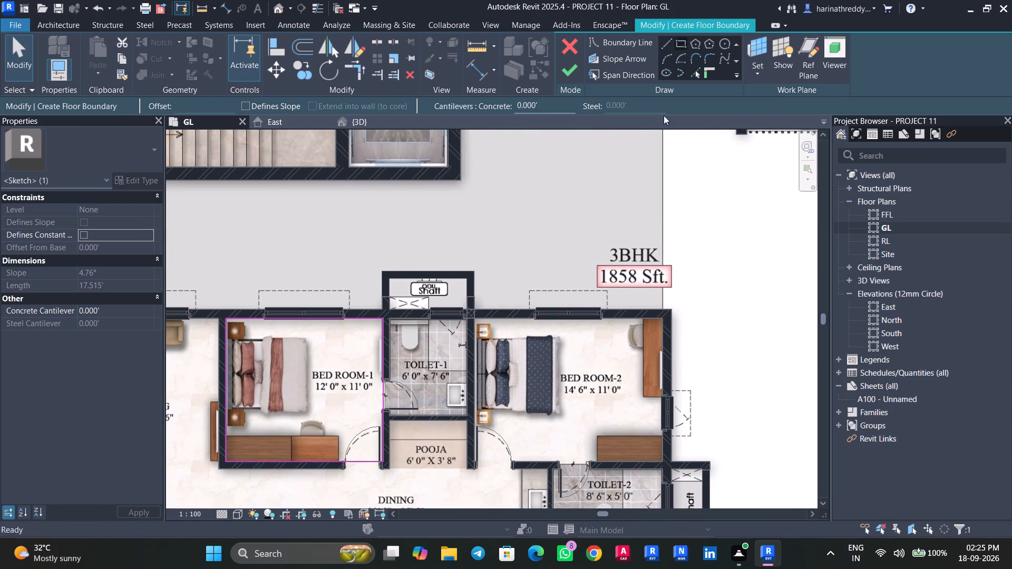
pyautogui.scroll(8, 462, 344)
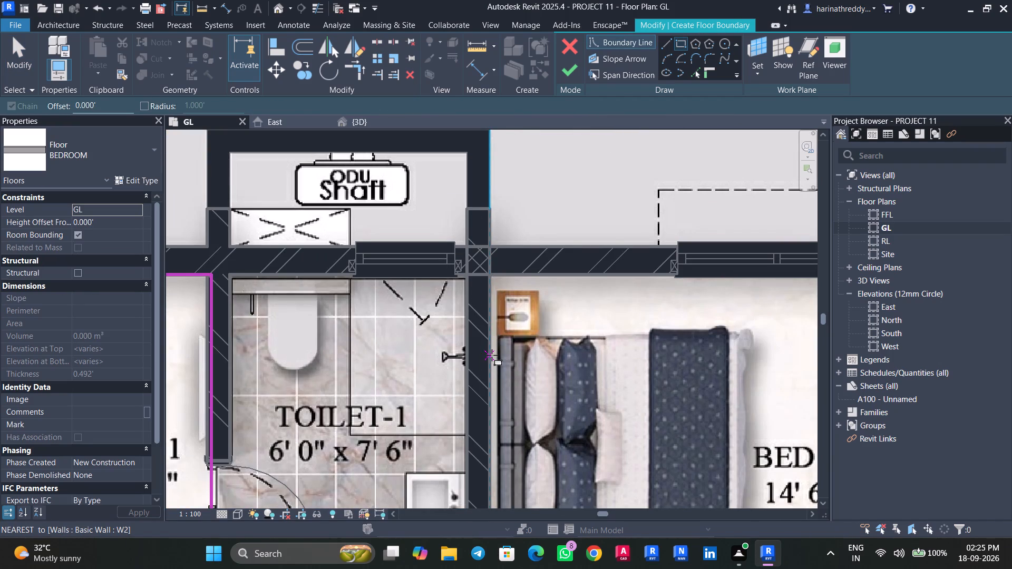
pyautogui.click(491, 276)
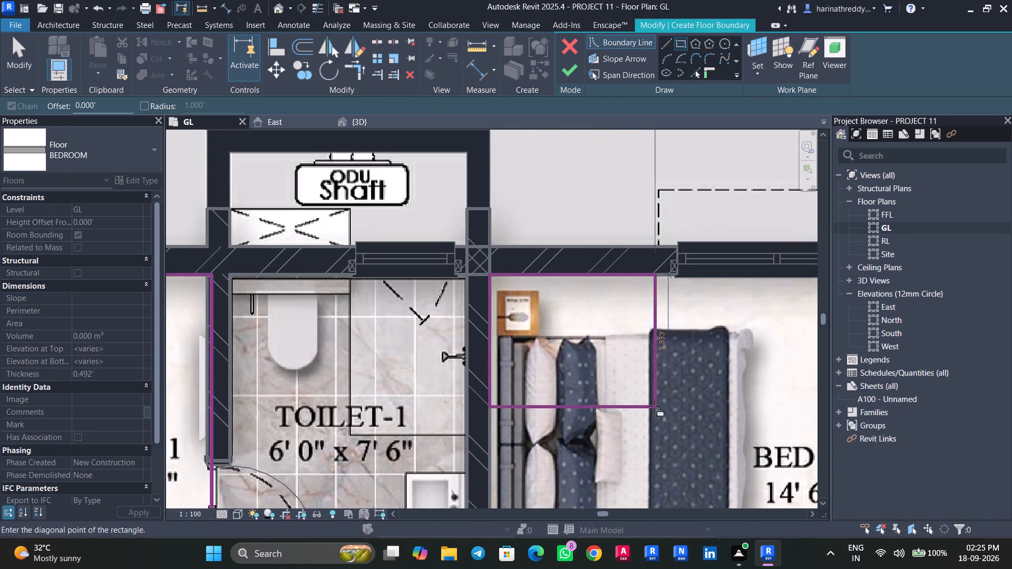
pyautogui.moveTo(654, 406); pyautogui.dragTo(321, 13, button='middle')
pyautogui.moveTo(592, 211); pyautogui.dragTo(605, 266, button='middle')
pyautogui.scroll(-1, 605, 266)
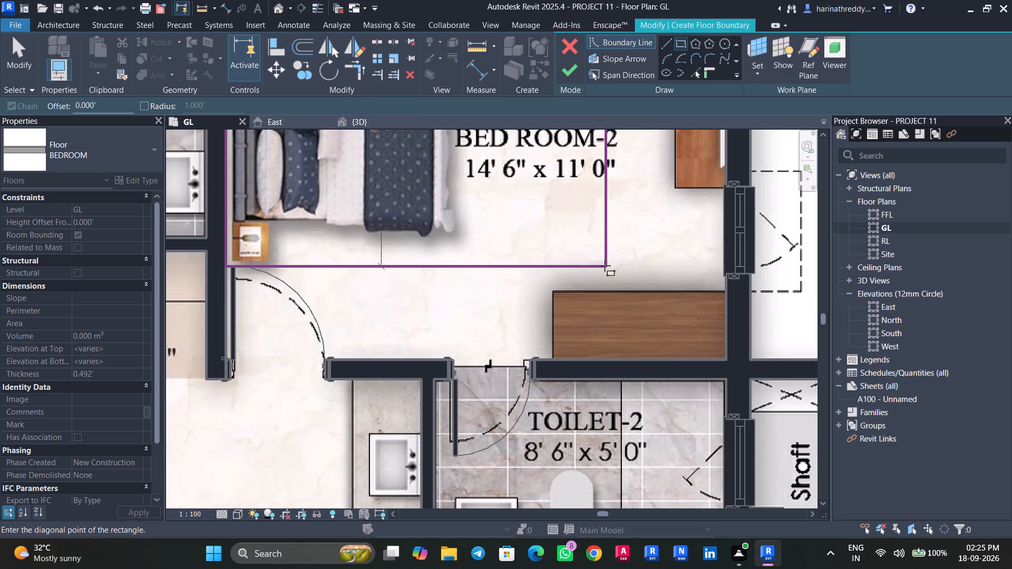
pyautogui.click(726, 358)
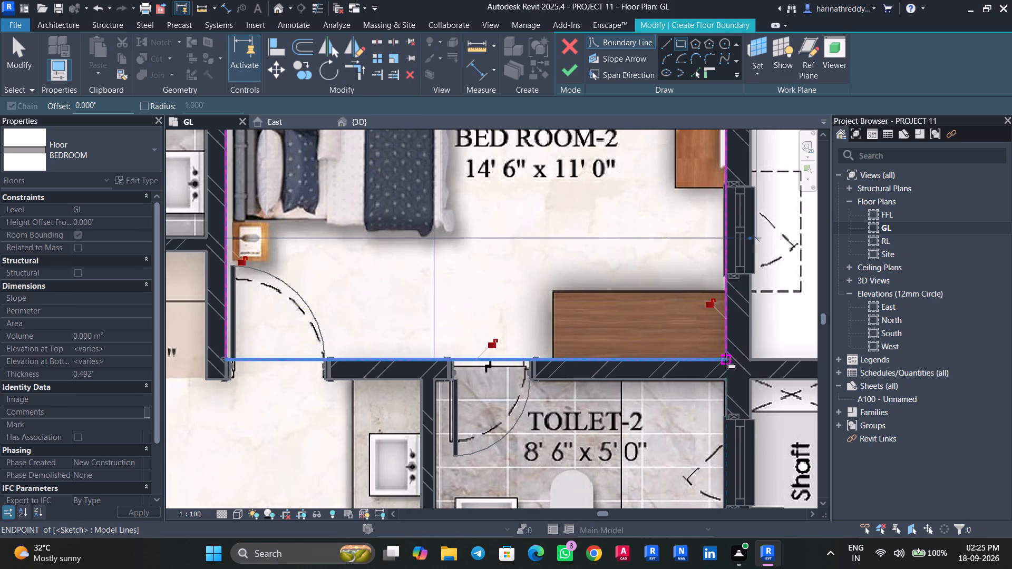
pyautogui.scroll(-3, 529, 294)
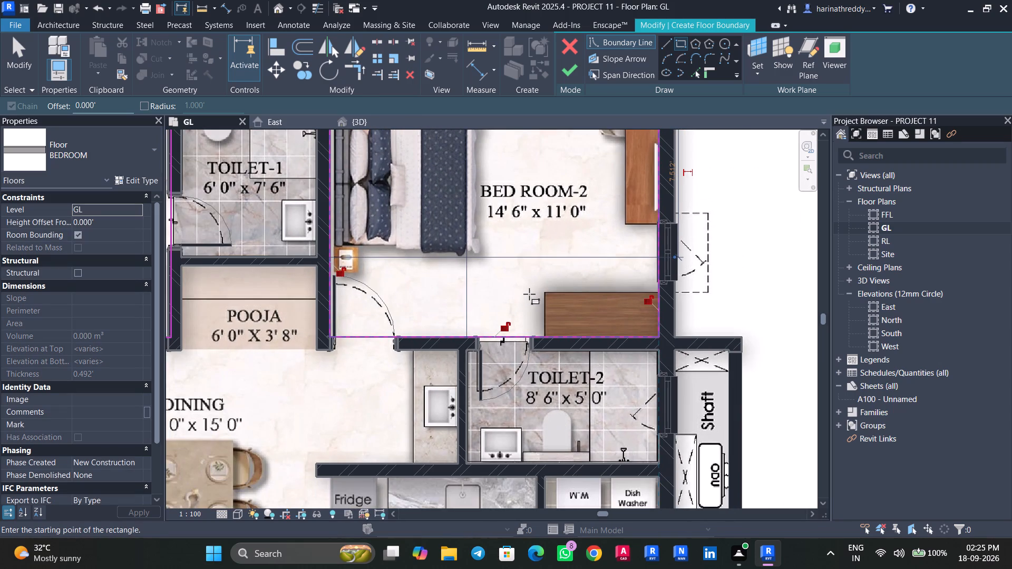
# Examine the floor boundaries around flat 6's BED ROOM-1 and BED ROOM-2 against the room-side wall faces.
pyautogui.scroll(-5, 529, 294)
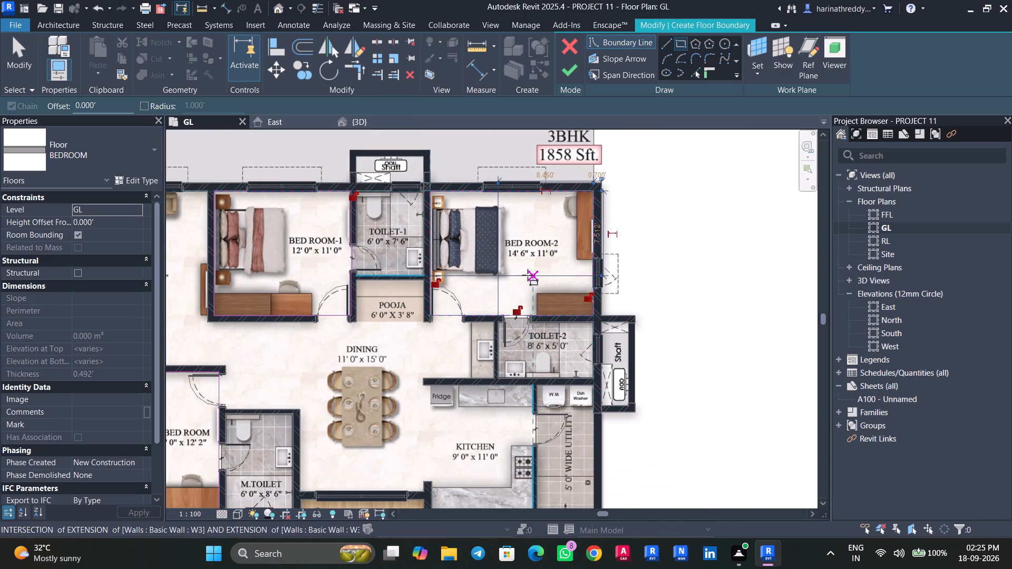
pyautogui.press('Escape')
pyautogui.press('Escape')
pyautogui.scroll(7, 469, 286)
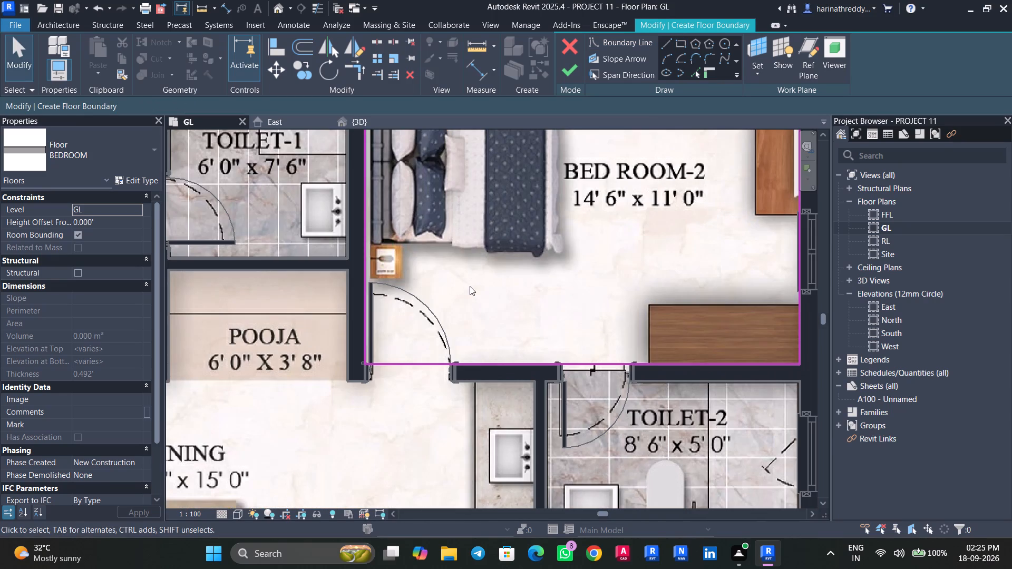
pyautogui.scroll(-2, 499, 285)
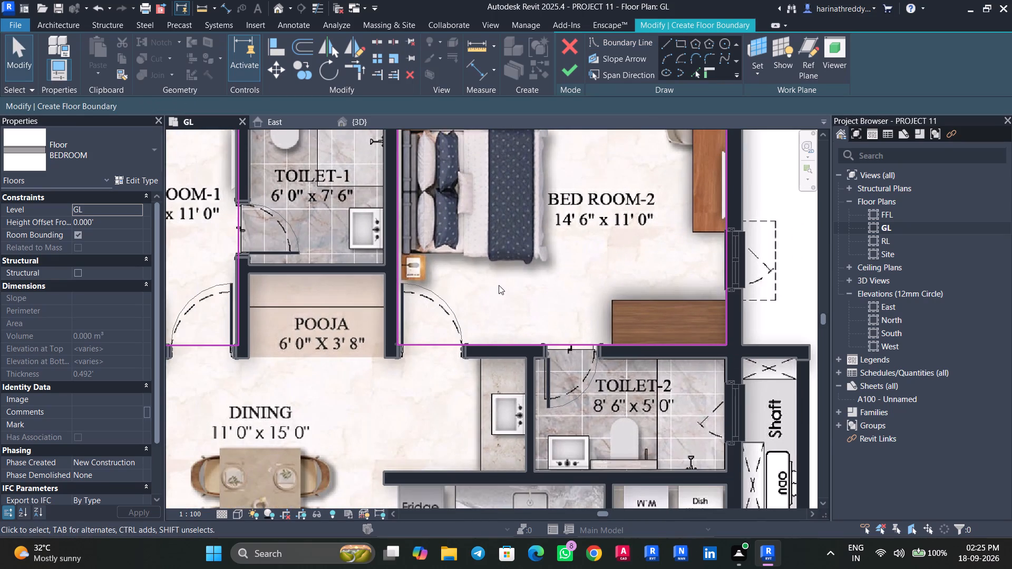
pyautogui.moveTo(501, 285); pyautogui.dragTo(566, 388, button='middle')
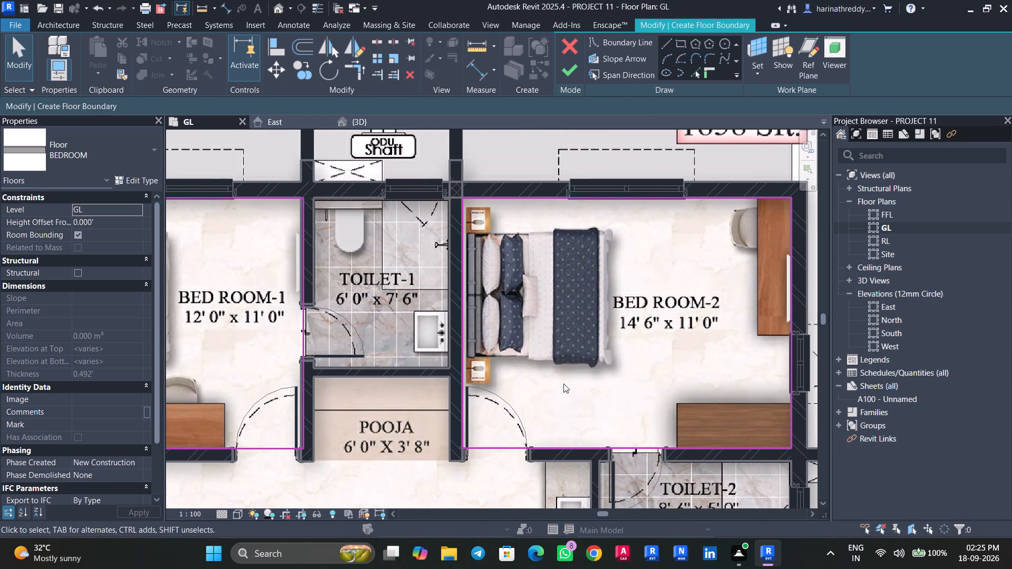
# Draw a rectangular floor boundary around flat 3's M.BED ROOM along the room-side wall faces.
pyautogui.scroll(-11, 563, 384)
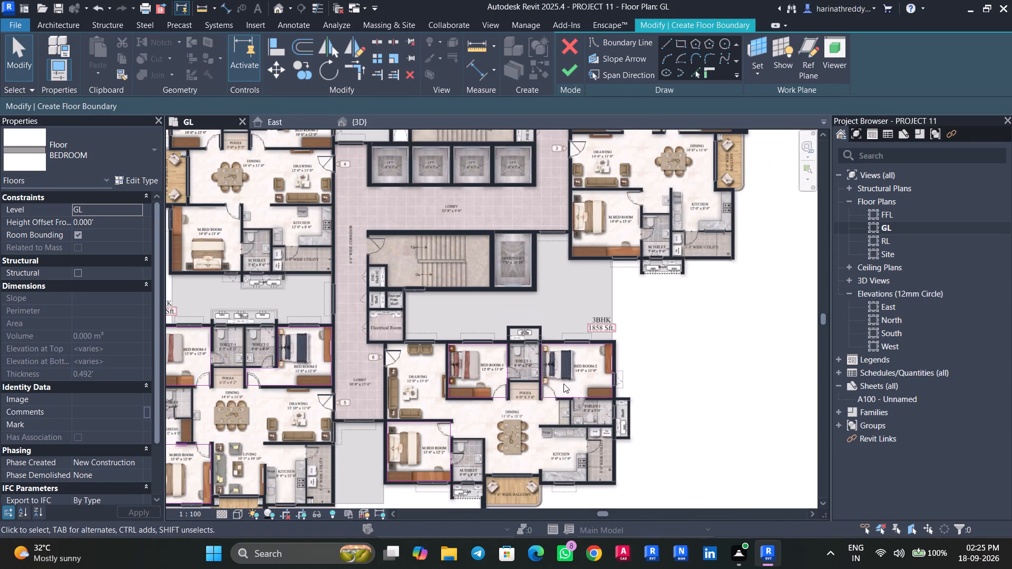
pyautogui.scroll(6, 712, 284)
pyautogui.moveTo(711, 274); pyautogui.dragTo(669, 470, button='middle')
pyautogui.scroll(1, 663, 457)
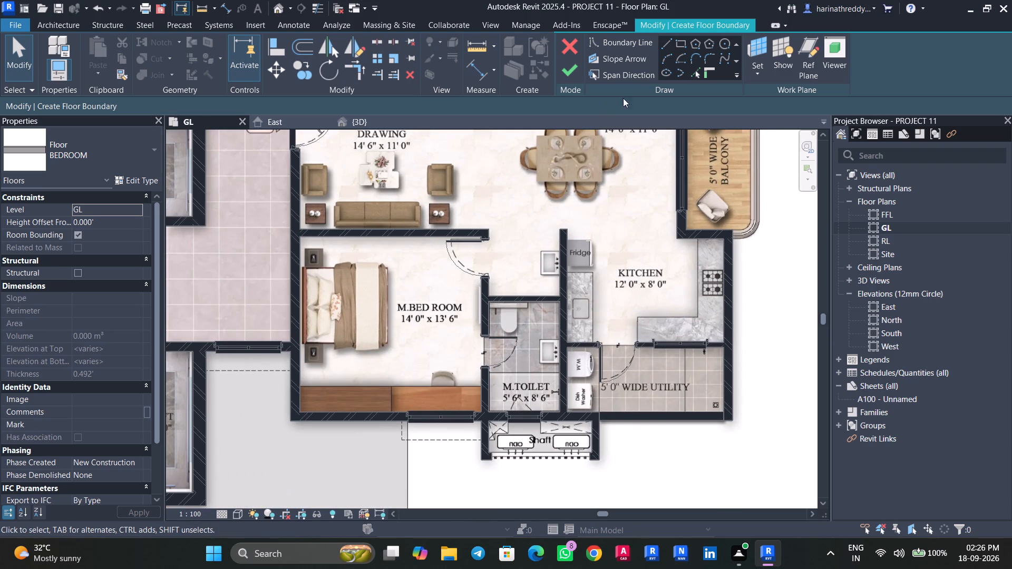
pyautogui.click(677, 43)
pyautogui.scroll(4, 367, 246)
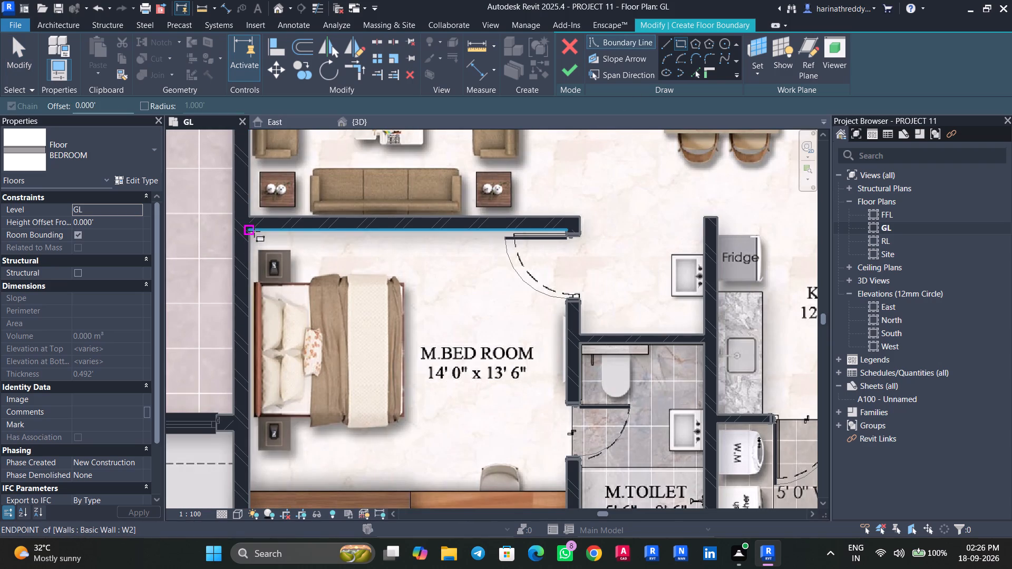
pyautogui.click(254, 231)
pyautogui.moveTo(473, 412); pyautogui.dragTo(473, 328, button='middle')
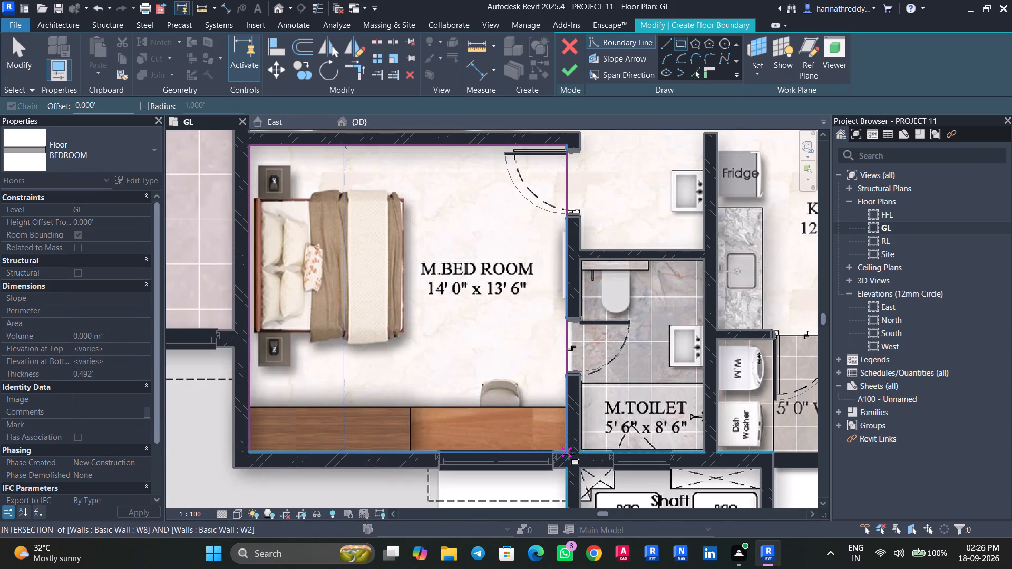
pyautogui.click(569, 454)
# Draw a rectangular floor boundary around flat 3's BED ROOM-1, from the corridor-side window-wall corner to the corner by the door.
pyautogui.scroll(-7, 453, 367)
pyautogui.moveTo(552, 280); pyautogui.dragTo(597, 453, button='middle')
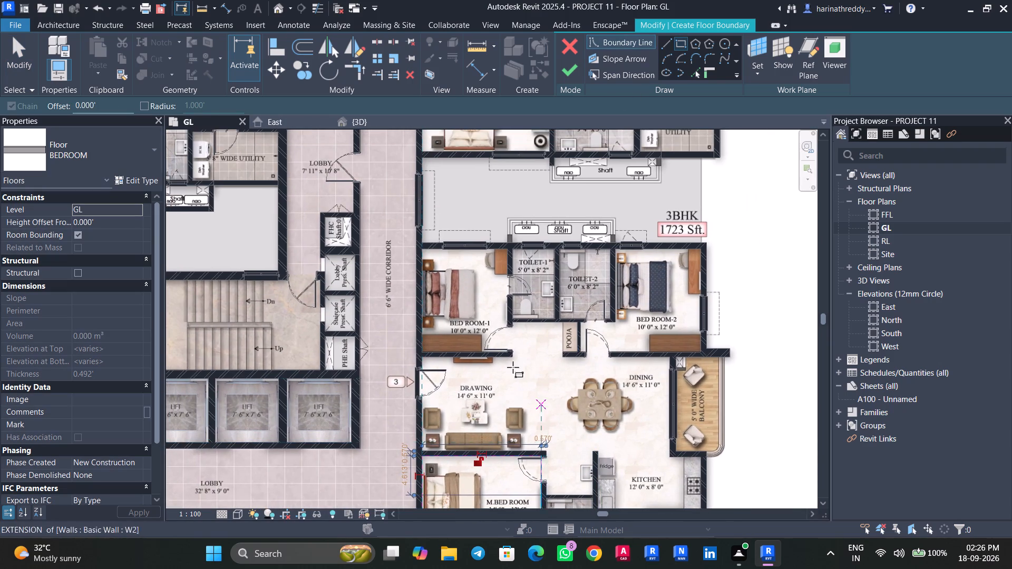
pyautogui.scroll(5, 453, 303)
pyautogui.scroll(3, 401, 234)
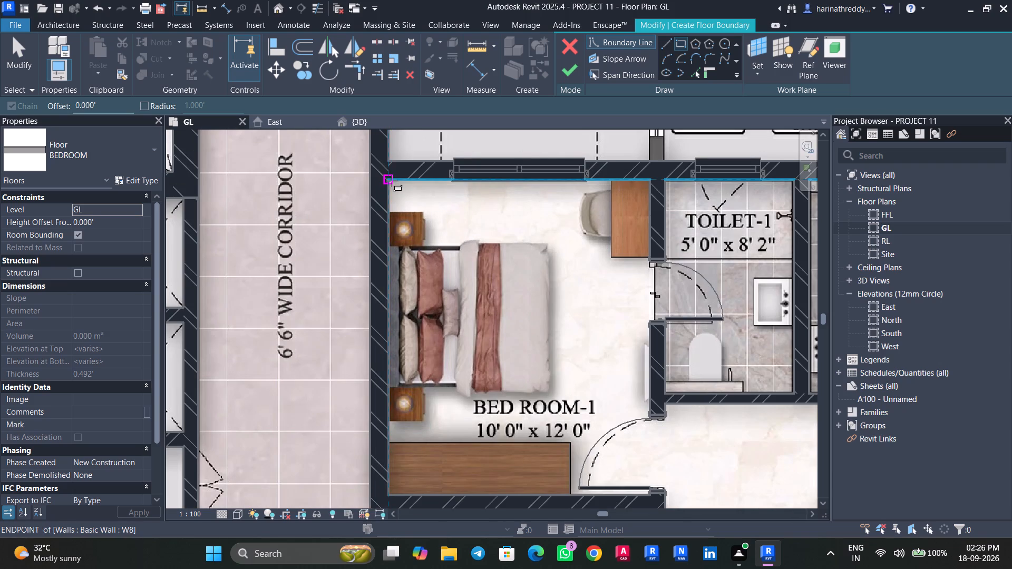
pyautogui.click(392, 181)
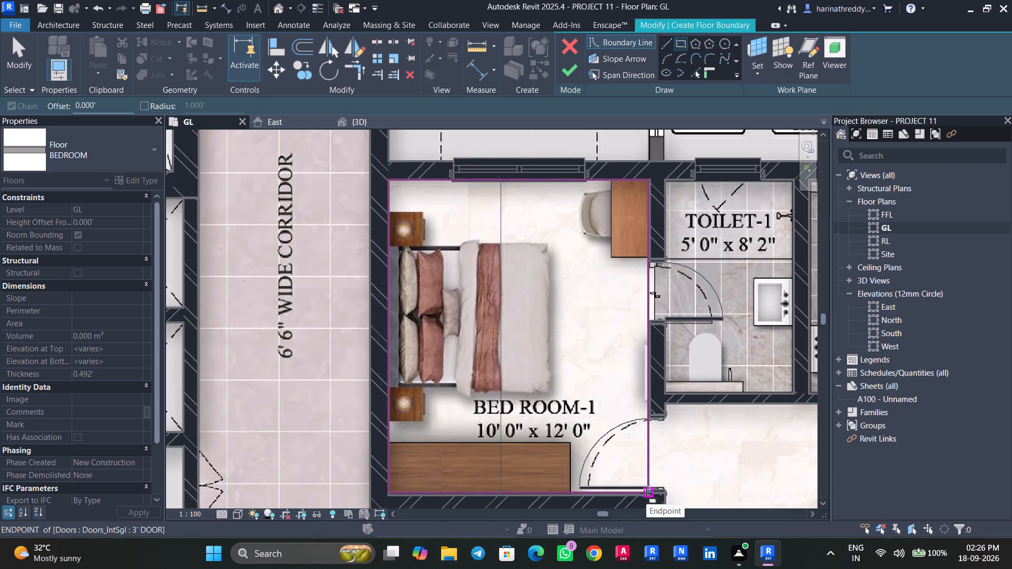
pyautogui.click(646, 493)
pyautogui.scroll(-4, 690, 457)
pyautogui.press('Escape')
pyautogui.press('Escape')
# Nudge flat 3's BED ROOM-1 boundary line along the DRAWING room wall onto that wall's bedroom-side face.
pyautogui.scroll(9, 585, 480)
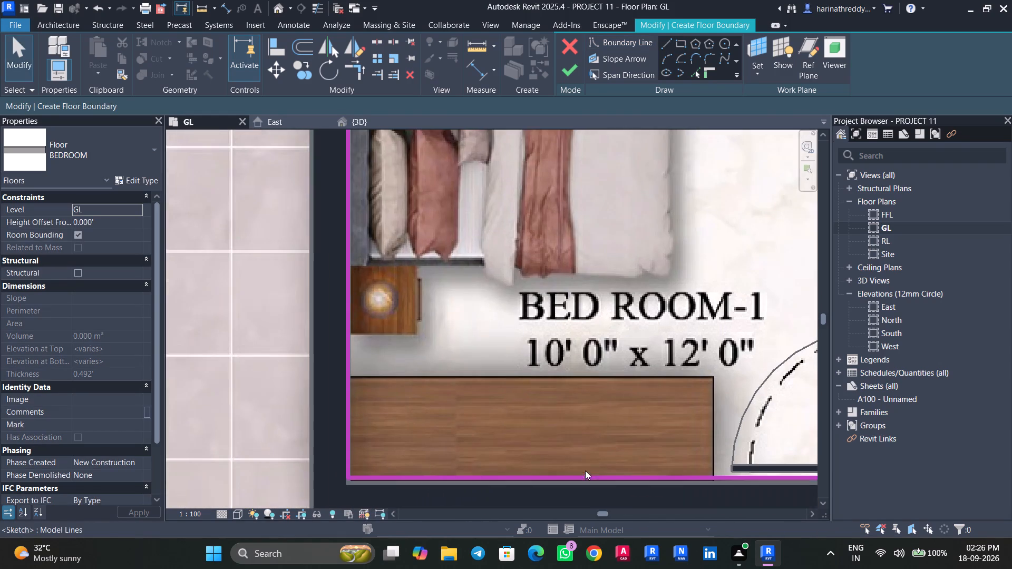
pyautogui.moveTo(586, 455); pyautogui.dragTo(540, 359, button='middle')
pyautogui.click(543, 379)
pyautogui.press('Down')
pyautogui.press('Up')
pyautogui.press('Down')
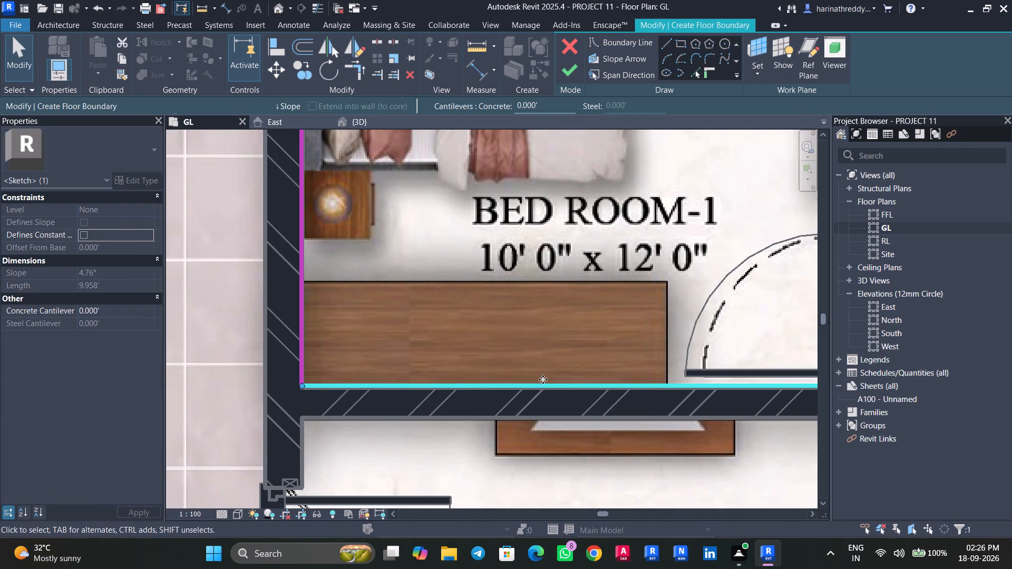
pyautogui.press('Down')
pyautogui.press('Up')
pyautogui.scroll(-3, 551, 375)
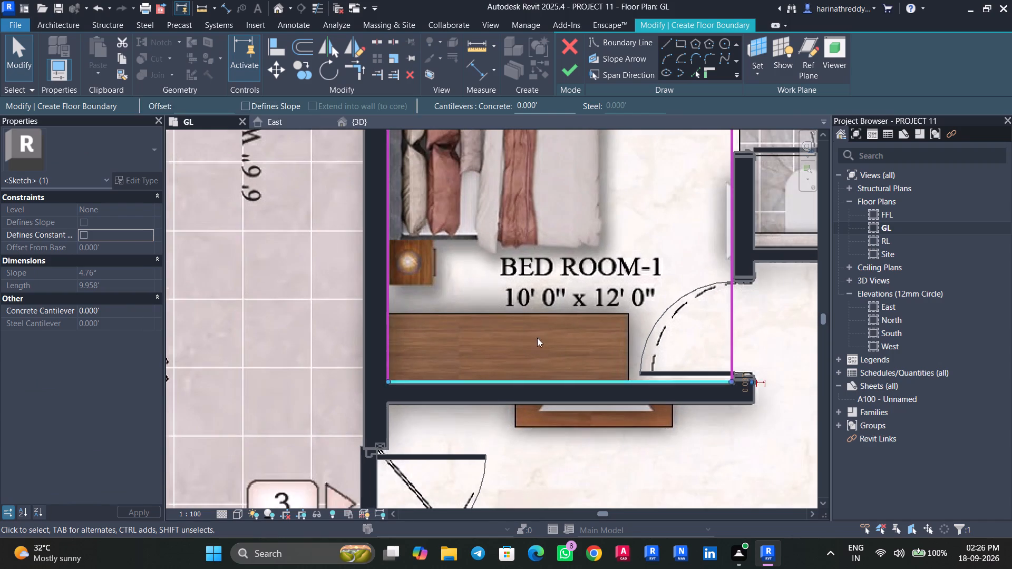
pyautogui.press('Escape')
# Nudge flat 3's BED ROOM-1 boundary line along TOILET-1 onto the wall's bedroom-side face.
pyautogui.scroll(-1, 555, 310)
pyautogui.moveTo(777, 325); pyautogui.dragTo(602, 497, button='middle')
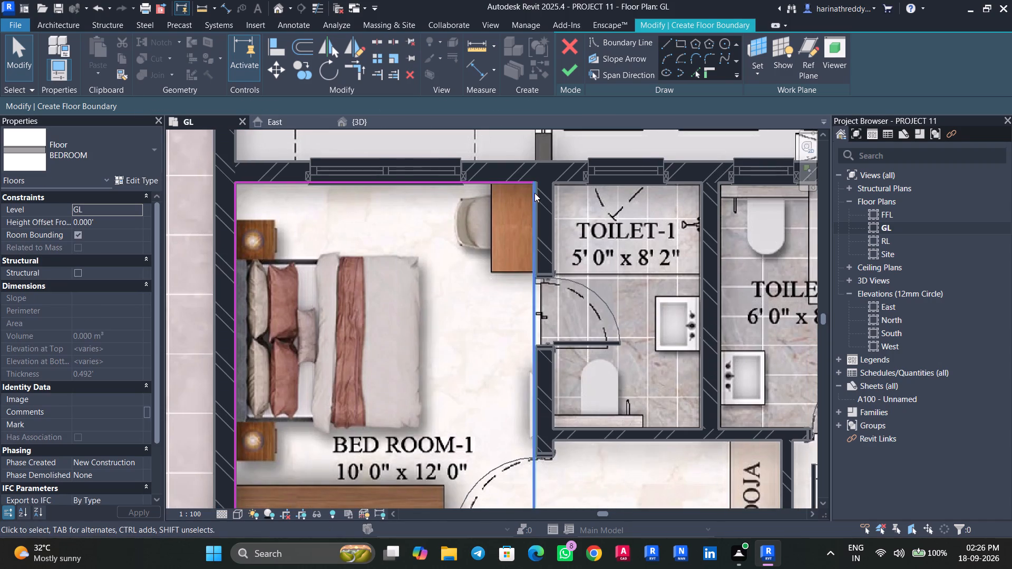
pyautogui.scroll(6, 527, 183)
pyautogui.click(544, 229)
pyautogui.press('Right')
pyautogui.press('Right')
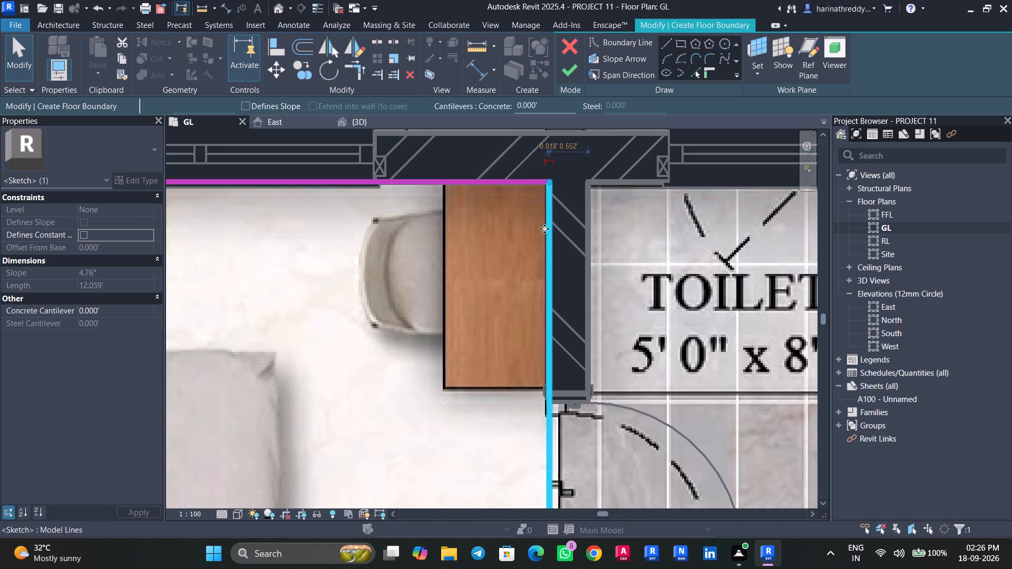
pyautogui.press('Left')
pyautogui.scroll(-7, 544, 229)
pyautogui.press('Escape')
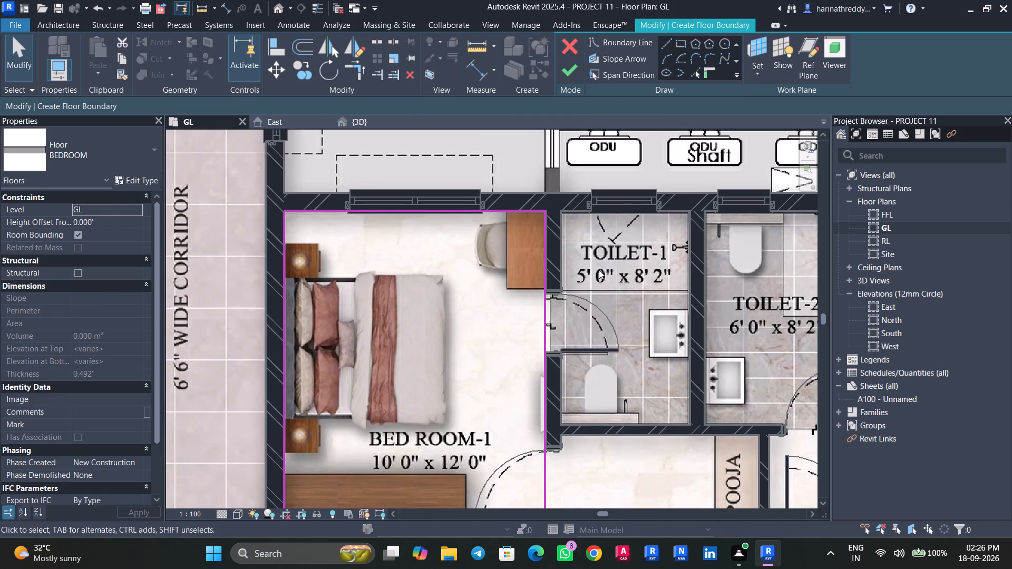
# Draw a rectangular floor boundary around flat 3's BED ROOM-2 between the TOILET-2 wall and the outer wall.
pyautogui.moveTo(599, 275); pyautogui.dragTo(499, 337, button='middle')
pyautogui.scroll(-5, 498, 337)
pyautogui.moveTo(494, 332); pyautogui.dragTo(441, 199, button='middle')
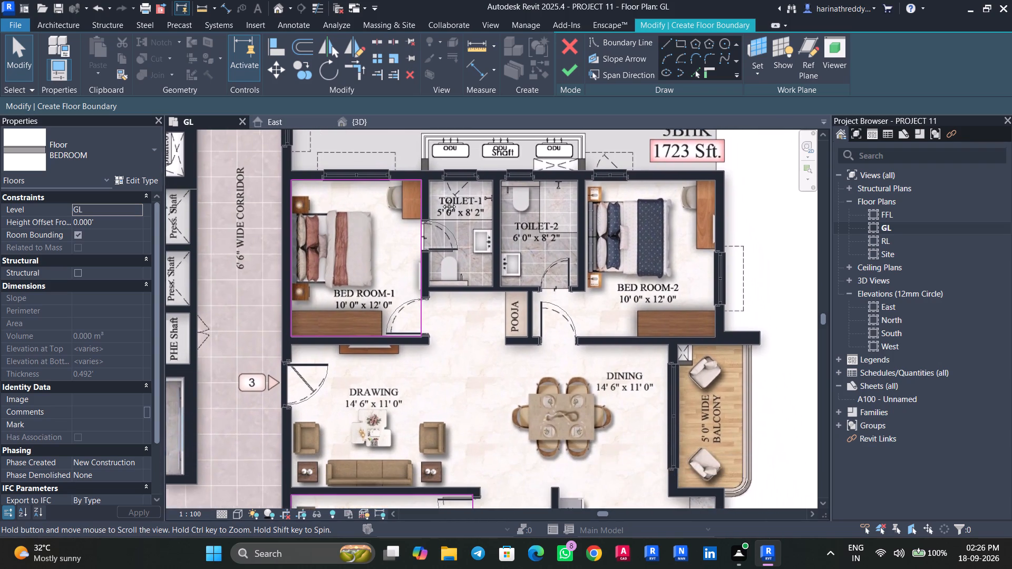
pyautogui.moveTo(441, 199); pyautogui.dragTo(438, 189, button='middle')
pyautogui.click(681, 43)
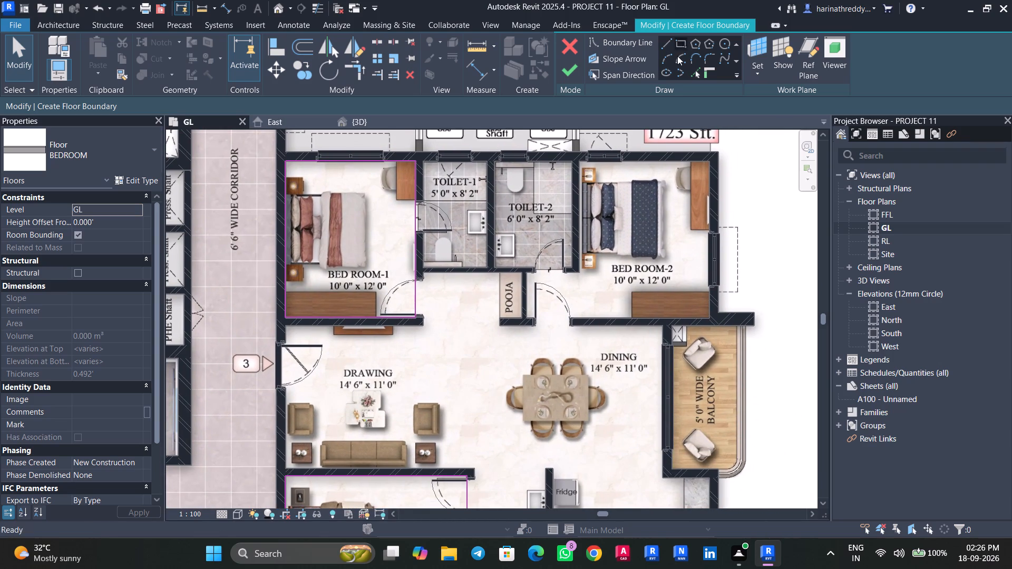
pyautogui.moveTo(651, 280); pyautogui.dragTo(658, 347, button='middle')
pyautogui.scroll(4, 605, 227)
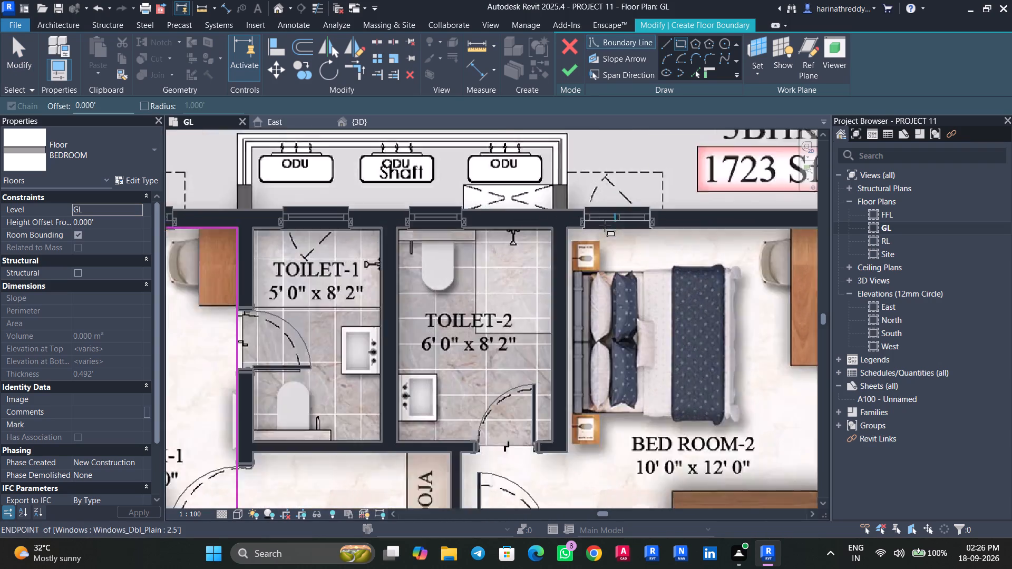
pyautogui.scroll(7, 605, 226)
pyautogui.click(531, 224)
pyautogui.moveTo(646, 377); pyautogui.dragTo(534, 218, button='middle')
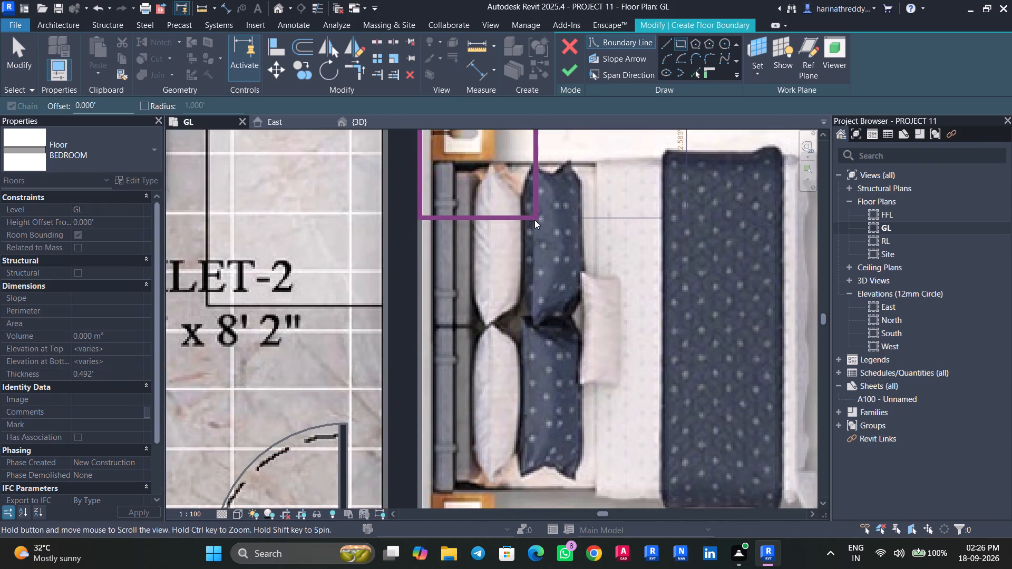
pyautogui.scroll(-8, 667, 420)
pyautogui.moveTo(666, 412); pyautogui.dragTo(562, 248, button='middle')
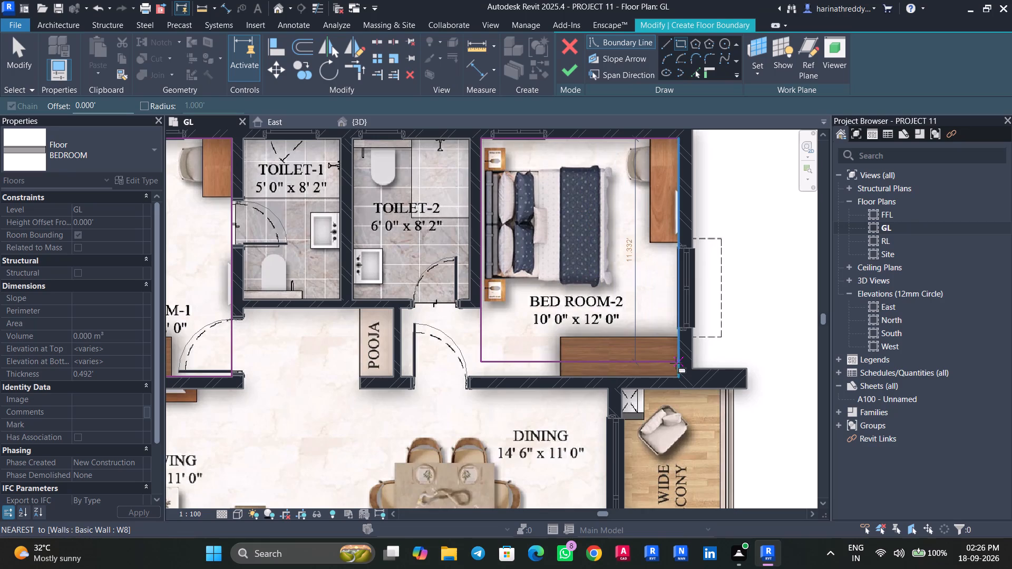
pyautogui.click(675, 377)
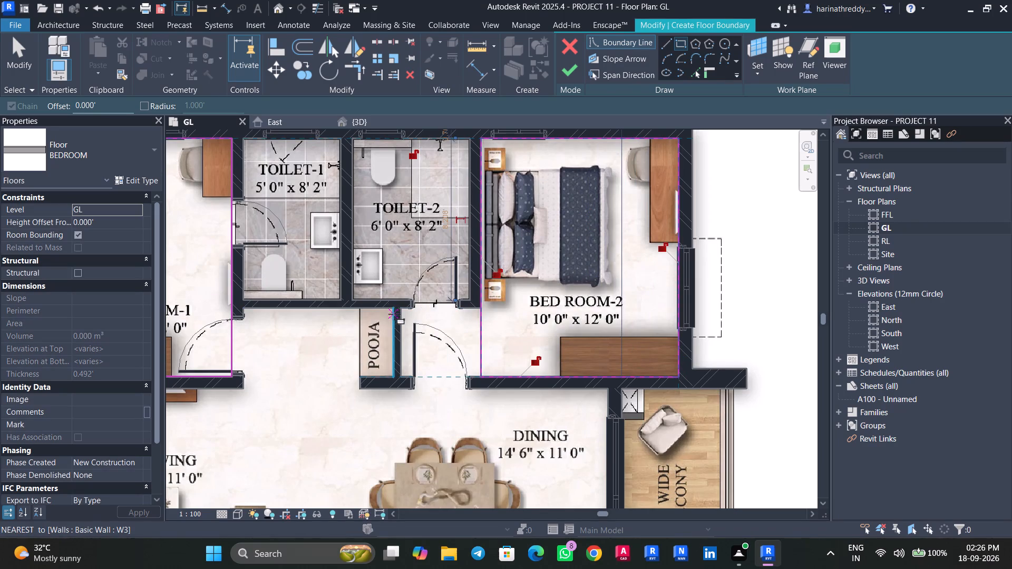
# Draw a rectangular boundary around flat 3's BED ROOM-2 entry area, between the POOJA wall and the bedroom rectangle.
pyautogui.click(399, 308)
pyautogui.click(479, 374)
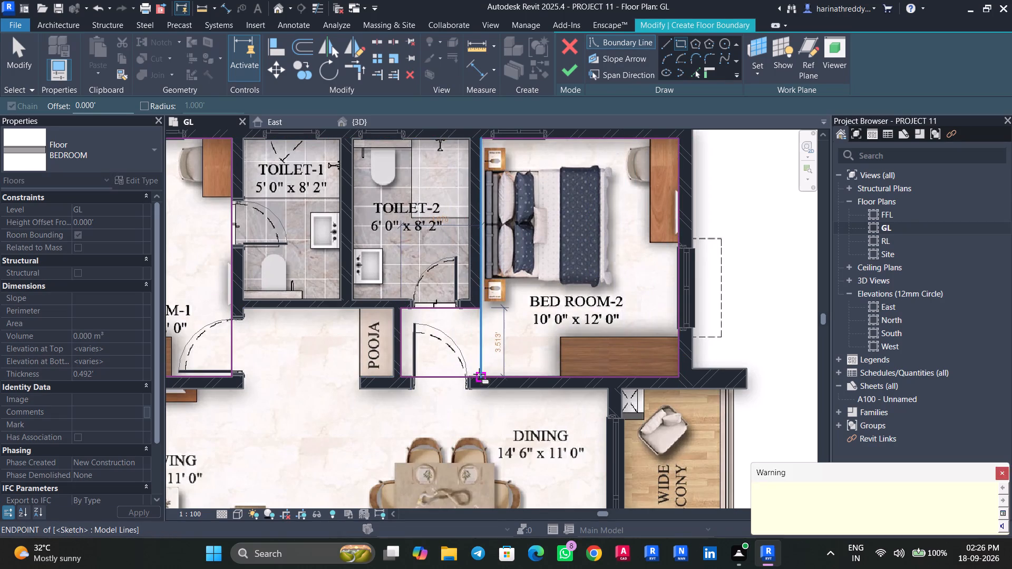
pyautogui.press('Escape')
pyautogui.press('Escape')
pyautogui.press('Escape')
pyautogui.press('Escape')
# Trim the collinear DINING-side boundary lines of flat 3's BED ROOM-2 and its entry area into one continuous line.
pyautogui.press('t')
pyautogui.press('r')
pyautogui.click(492, 374)
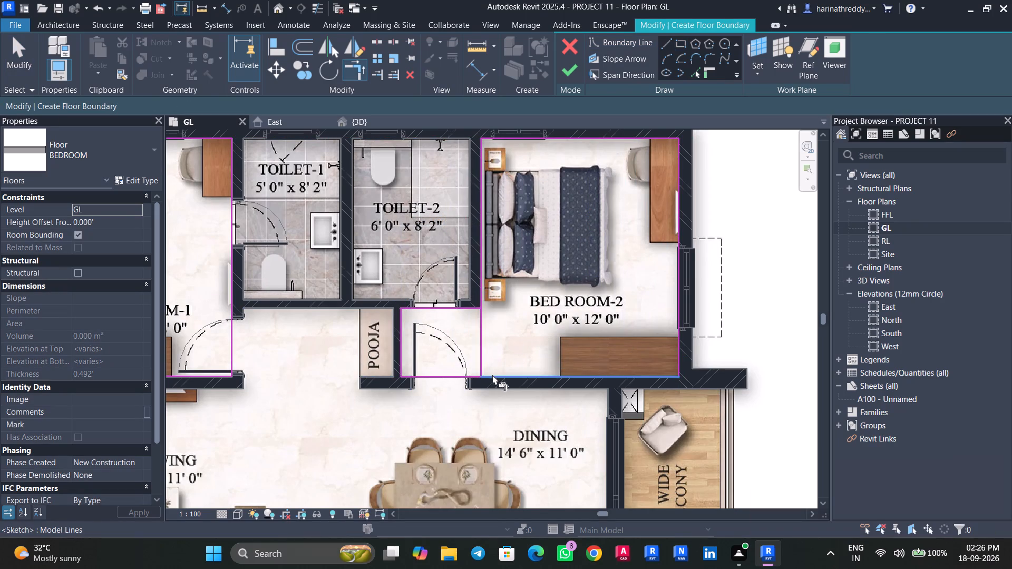
pyautogui.click(470, 378)
pyautogui.press('Escape')
pyautogui.press('Escape')
# Delete the entry rectangle's line shared with BED ROOM-2 and shorten the bedroom's overlapping line to the TOILET-2 wall corner.
pyautogui.click(481, 357)
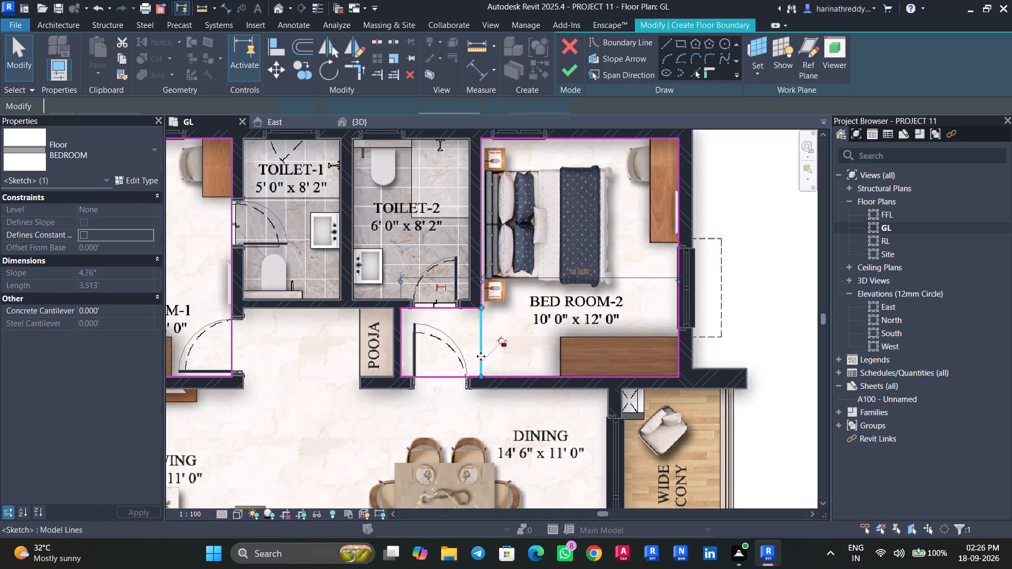
pyautogui.press('Delete')
pyautogui.scroll(4, 445, 331)
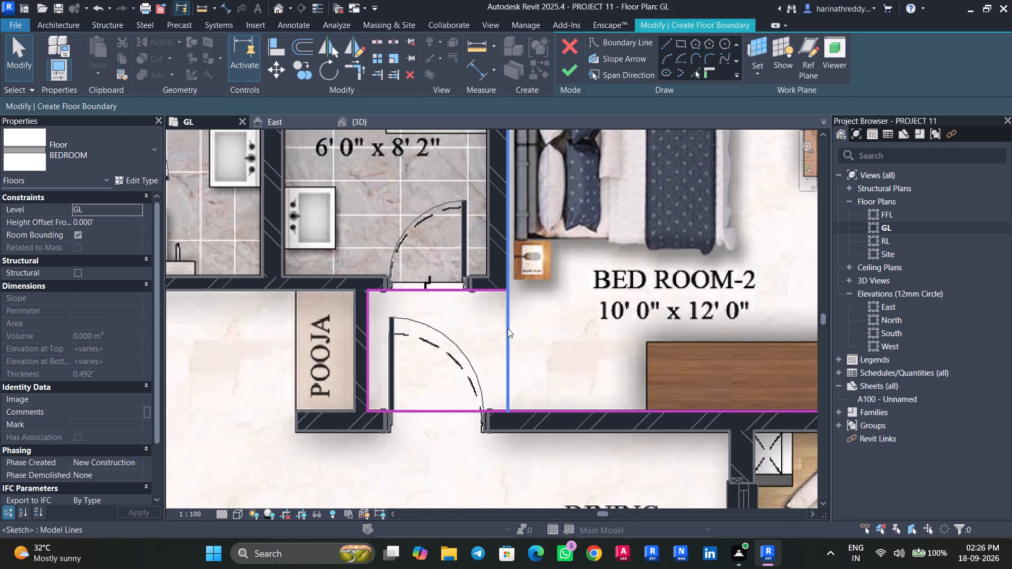
pyautogui.click(512, 331)
pyautogui.moveTo(504, 409); pyautogui.dragTo(503, 294)
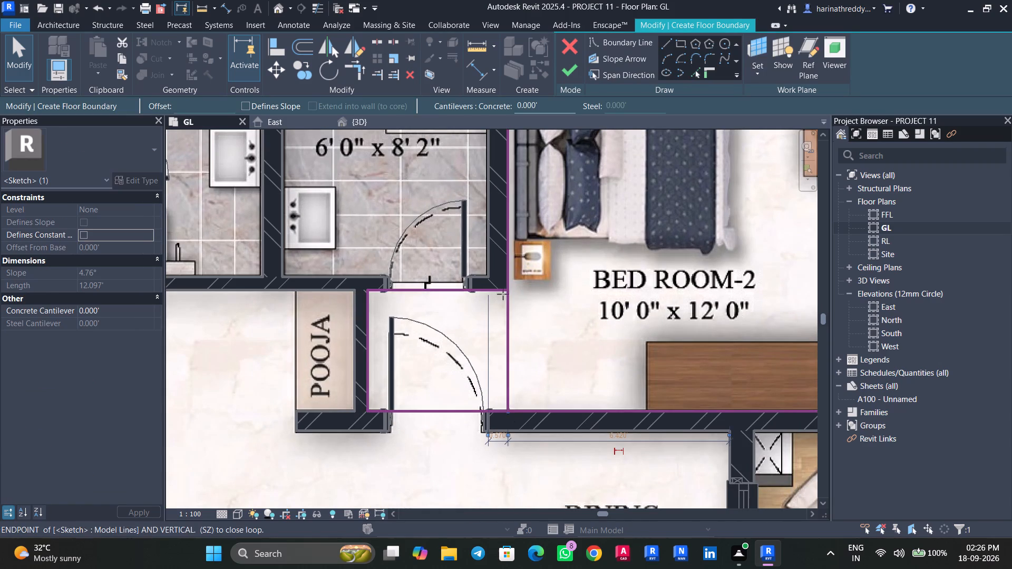
pyautogui.moveTo(503, 294); pyautogui.dragTo(503, 289)
pyautogui.press('Escape')
pyautogui.press('Escape')
# Check the individual boundary lines around flat 3's BED ROOM-2 entry area for a continuous merged outline.
pyautogui.click(456, 296)
pyautogui.press('Escape')
pyautogui.click(372, 346)
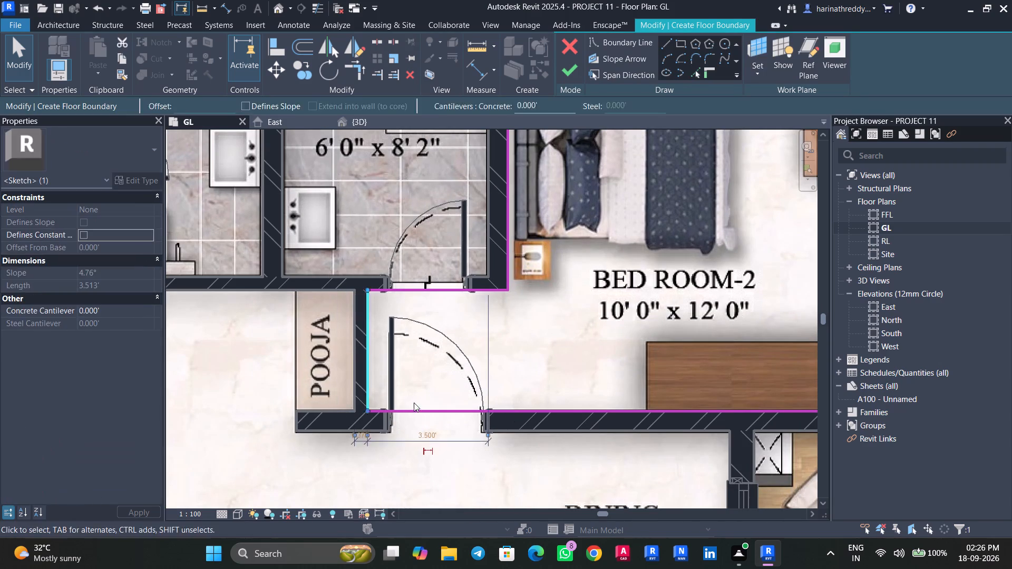
pyautogui.press('Escape')
pyautogui.click(423, 413)
pyautogui.scroll(-4, 423, 413)
pyautogui.press('Escape')
pyautogui.scroll(-9, 497, 368)
pyautogui.moveTo(513, 346); pyautogui.dragTo(525, 367, button='middle')
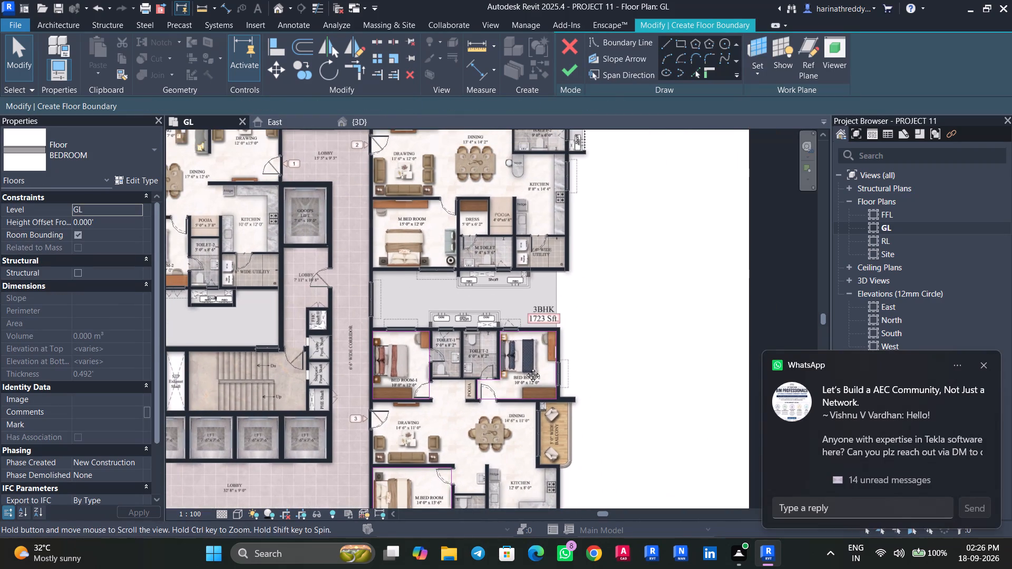
pyautogui.moveTo(525, 367); pyautogui.dragTo(525, 368, button='middle')
pyautogui.click(983, 364)
pyautogui.scroll(5, 575, 432)
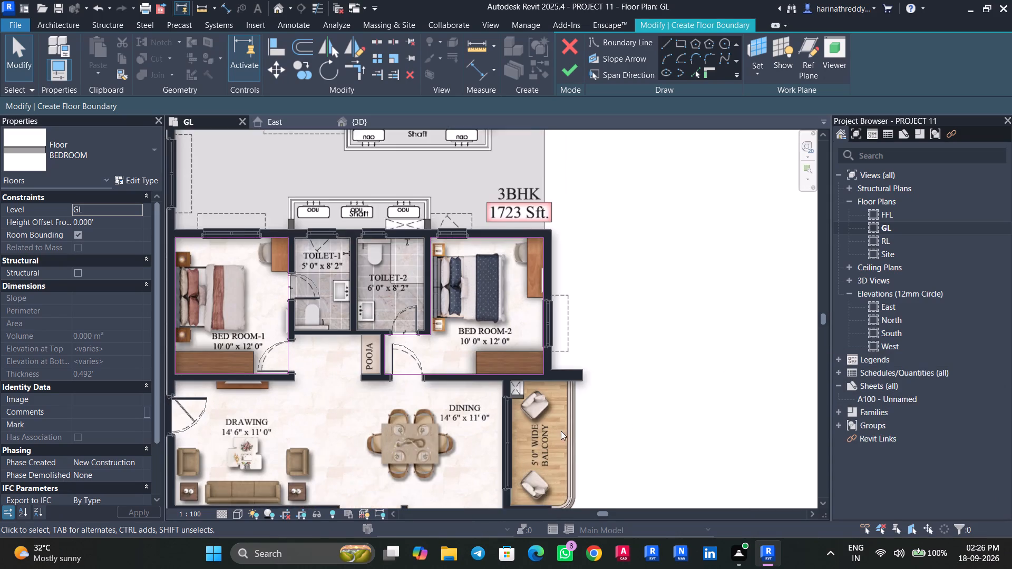
# Draw a rectangular floor boundary around flat 2's M.BED ROOM along the room-side wall faces.
pyautogui.moveTo(502, 436); pyautogui.dragTo(539, 363, button='middle')
pyautogui.moveTo(556, 339); pyautogui.dragTo(626, 259, button='middle')
pyautogui.scroll(-5, 626, 259)
pyautogui.moveTo(625, 260); pyautogui.dragTo(614, 464, button='middle')
pyautogui.scroll(4, 564, 260)
pyautogui.moveTo(564, 261); pyautogui.dragTo(562, 298, button='middle')
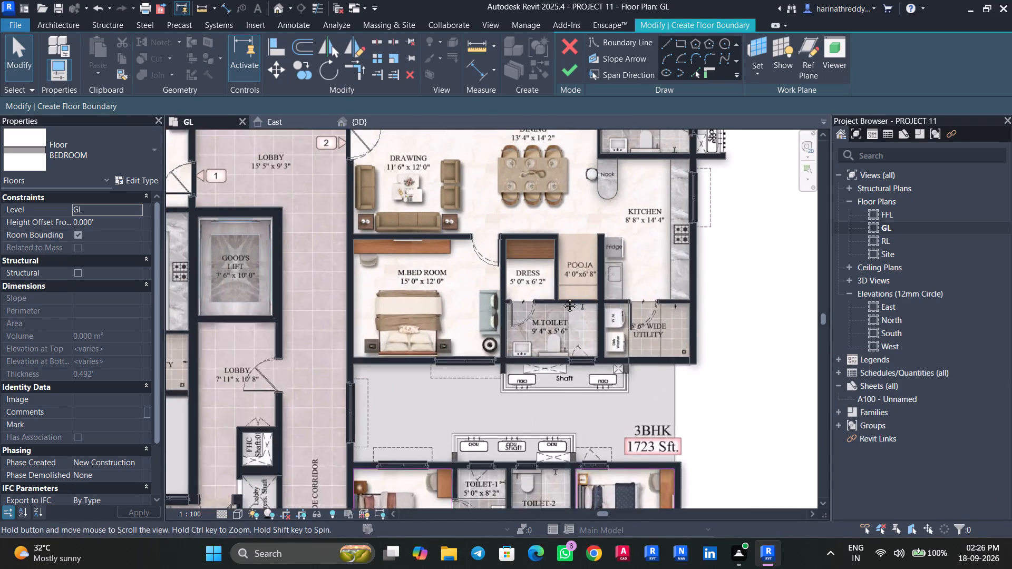
pyautogui.moveTo(562, 298); pyautogui.dragTo(548, 367, button='middle')
pyautogui.click(680, 44)
pyautogui.scroll(7, 354, 344)
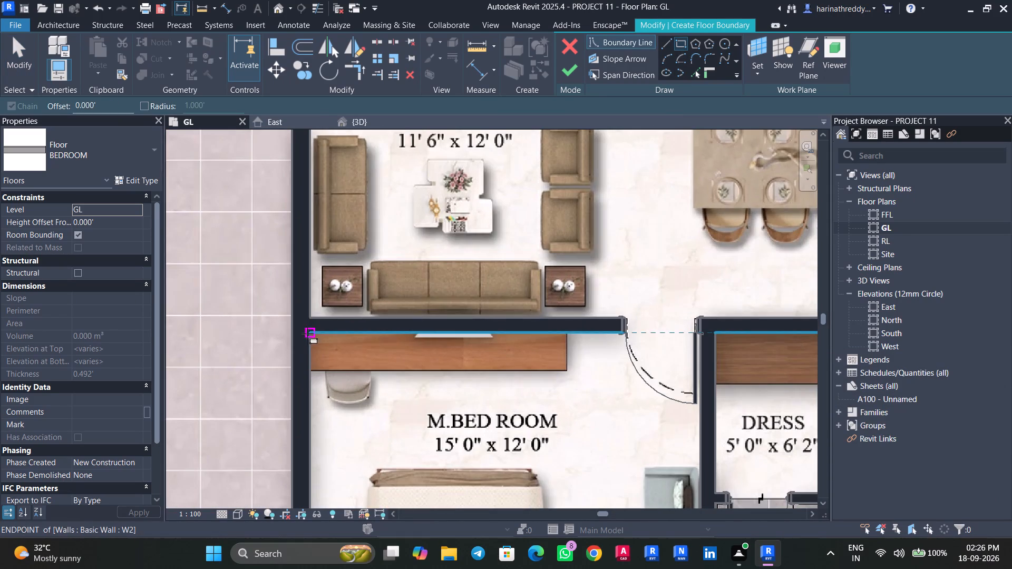
pyautogui.click(307, 332)
pyautogui.moveTo(459, 442); pyautogui.dragTo(423, 164, button='middle')
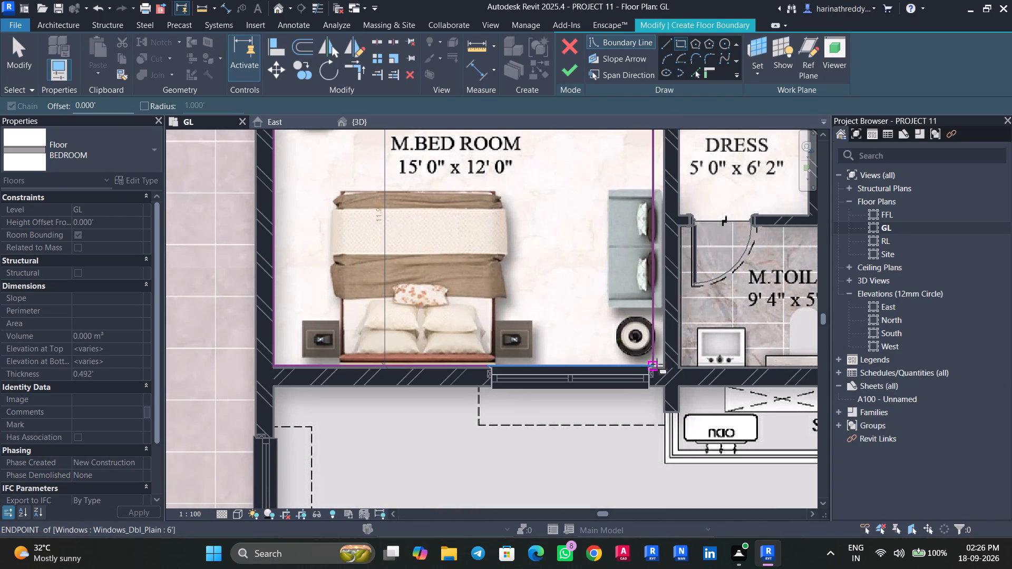
pyautogui.click(665, 366)
pyautogui.moveTo(565, 287); pyautogui.dragTo(488, 431, button='middle')
pyautogui.scroll(-7, 483, 421)
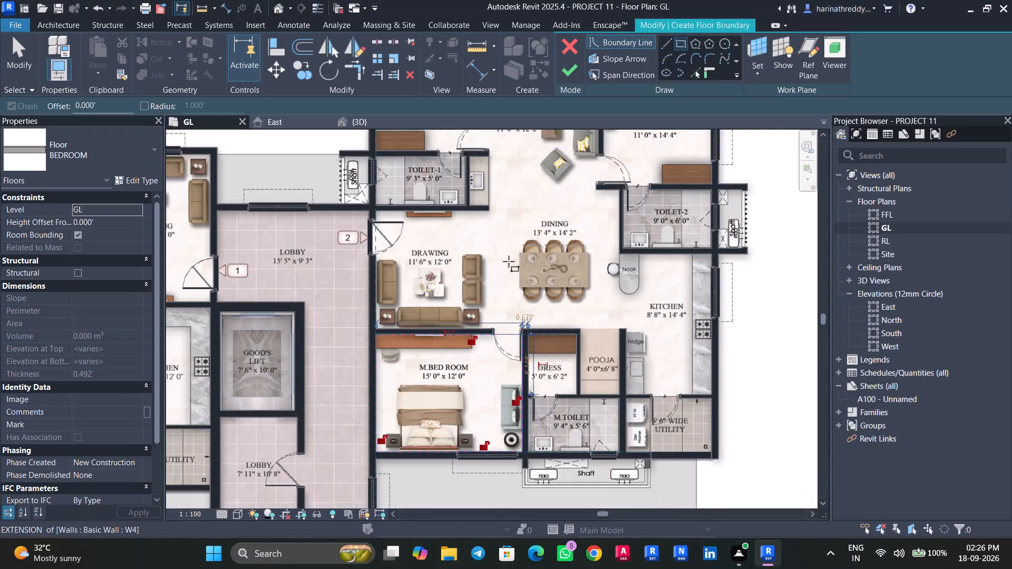
# Draw a rectangular floor boundary around flat 2's BED ROOM-2 along the room-side wall faces.
pyautogui.moveTo(509, 261); pyautogui.dragTo(516, 420, button='middle')
pyautogui.scroll(8, 637, 242)
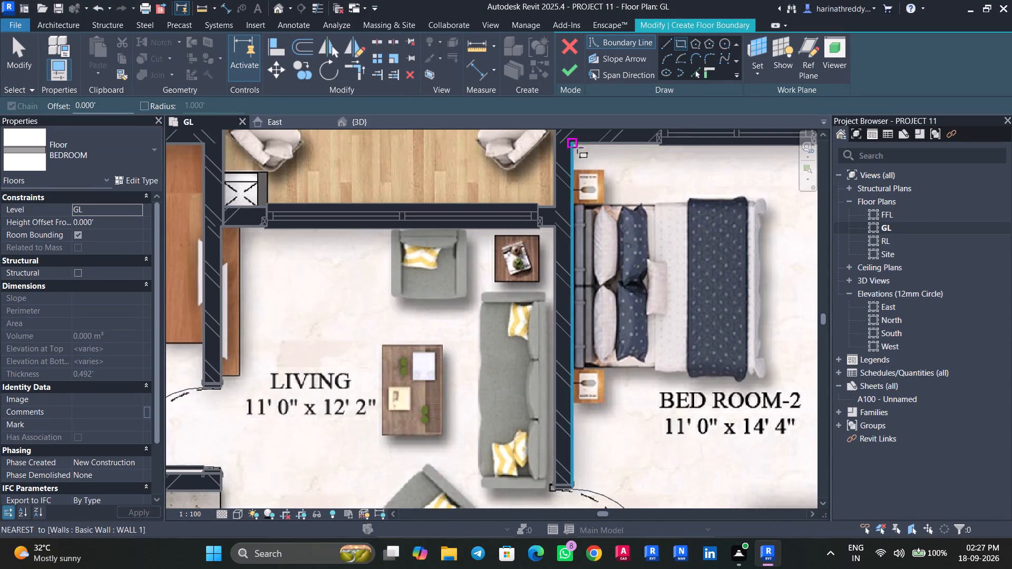
pyautogui.click(572, 143)
pyautogui.moveTo(728, 408); pyautogui.dragTo(579, 208, button='middle')
pyautogui.scroll(1, 579, 208)
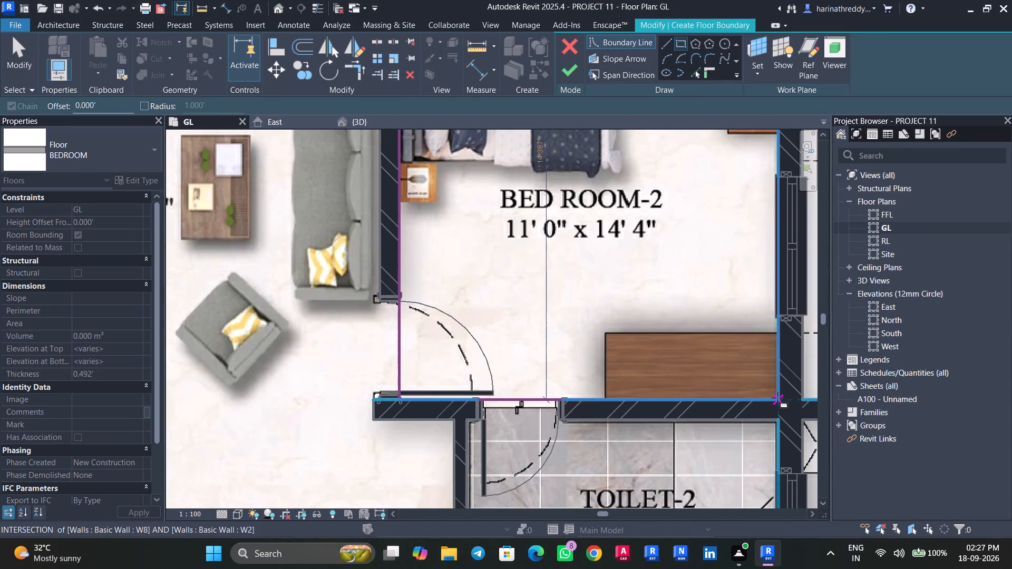
pyautogui.click(777, 398)
# Draw a rectangular floor boundary around flat 2's BED ROOM-1, ending at the door corner on the TOILET-1 wall.
pyautogui.scroll(-8, 770, 400)
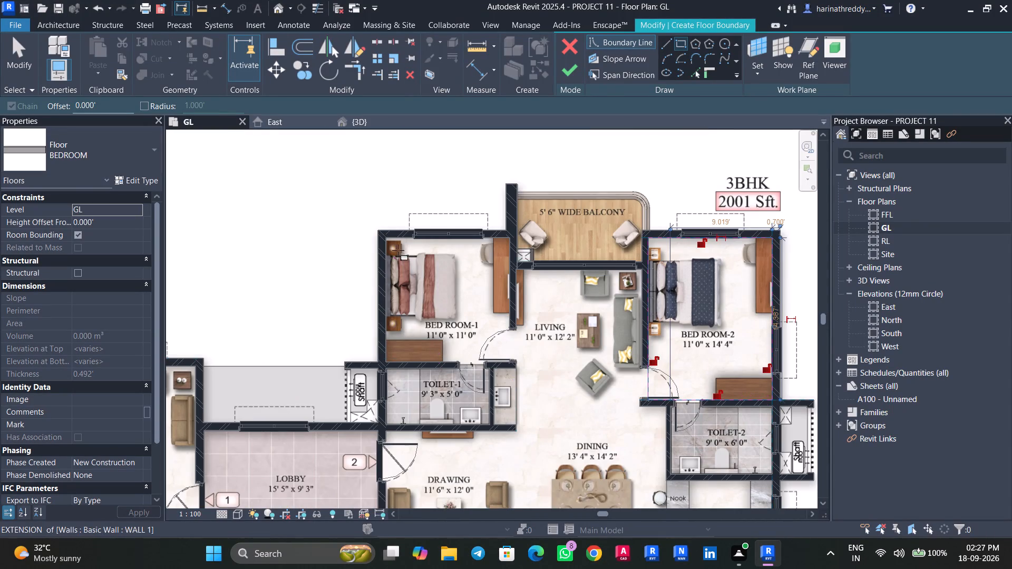
pyautogui.scroll(4, 398, 250)
pyautogui.click(374, 229)
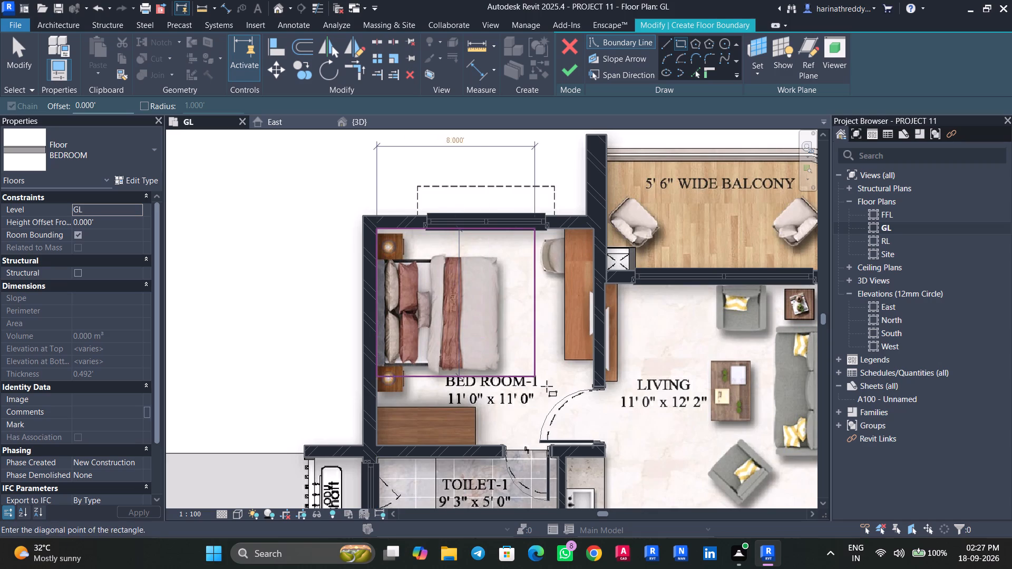
pyautogui.scroll(9, 591, 445)
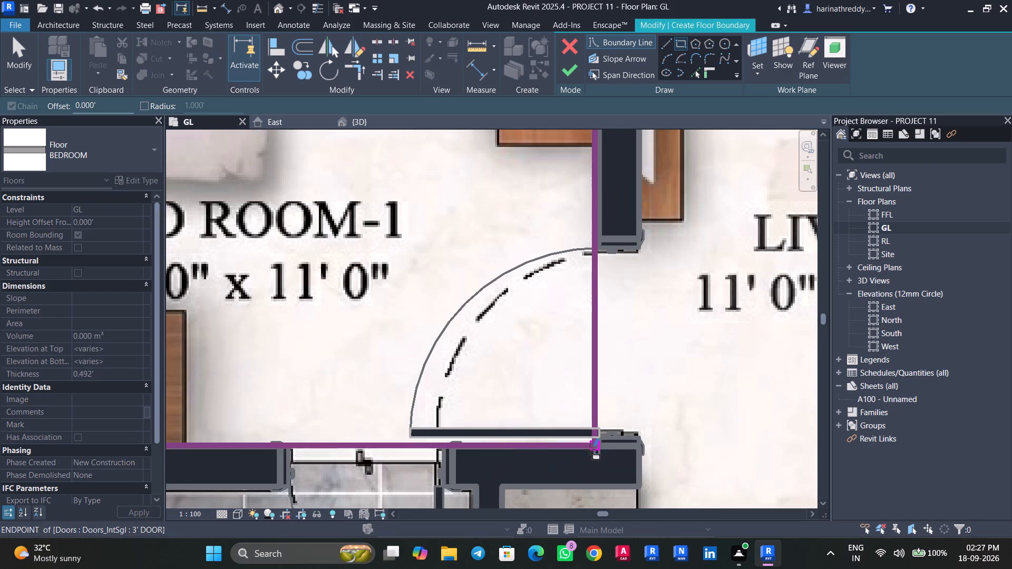
pyautogui.click(594, 448)
pyautogui.scroll(-2, 539, 448)
pyautogui.scroll(1, 539, 448)
pyautogui.scroll(-8, 539, 448)
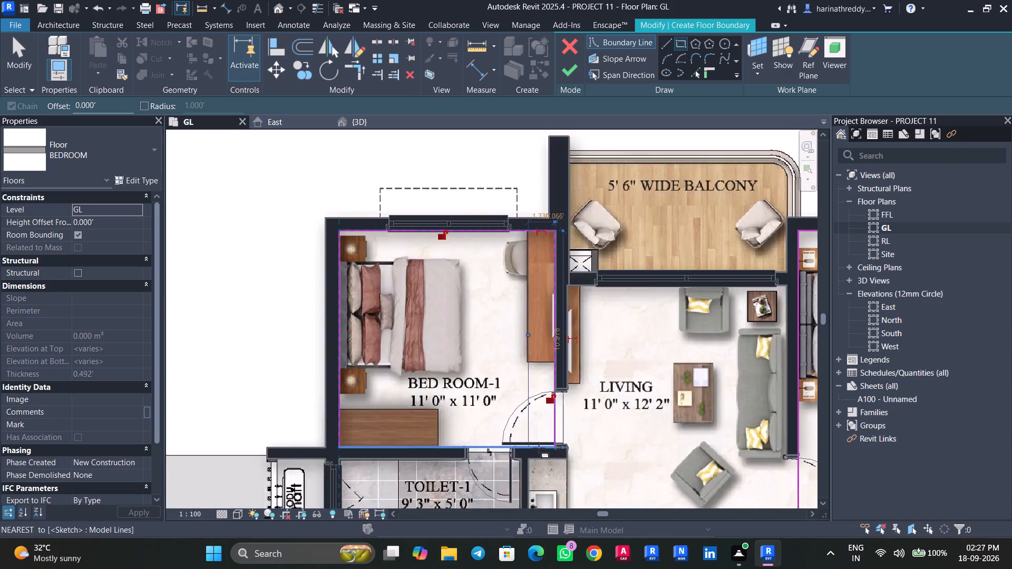
# Draw a rectangular floor boundary around flat 1's BED ROOM-1 along the room-side wall faces.
pyautogui.scroll(-7, 539, 448)
pyautogui.moveTo(513, 423); pyautogui.dragTo(804, 229, button='middle')
pyautogui.scroll(6, 539, 298)
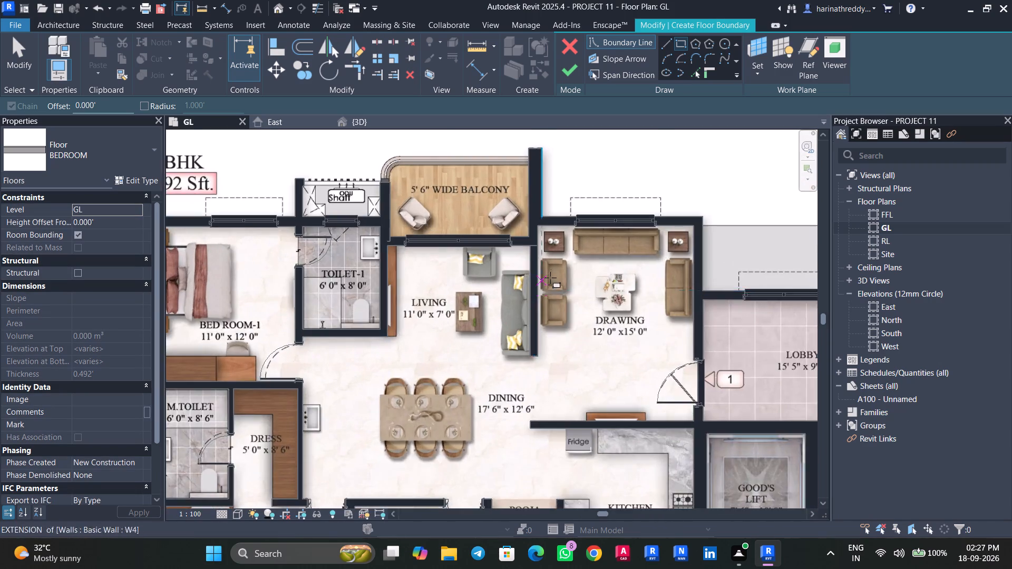
pyautogui.scroll(3, 550, 278)
pyautogui.moveTo(532, 261); pyautogui.dragTo(677, 257, button='middle')
pyautogui.scroll(-6, 652, 273)
pyautogui.scroll(6, 336, 246)
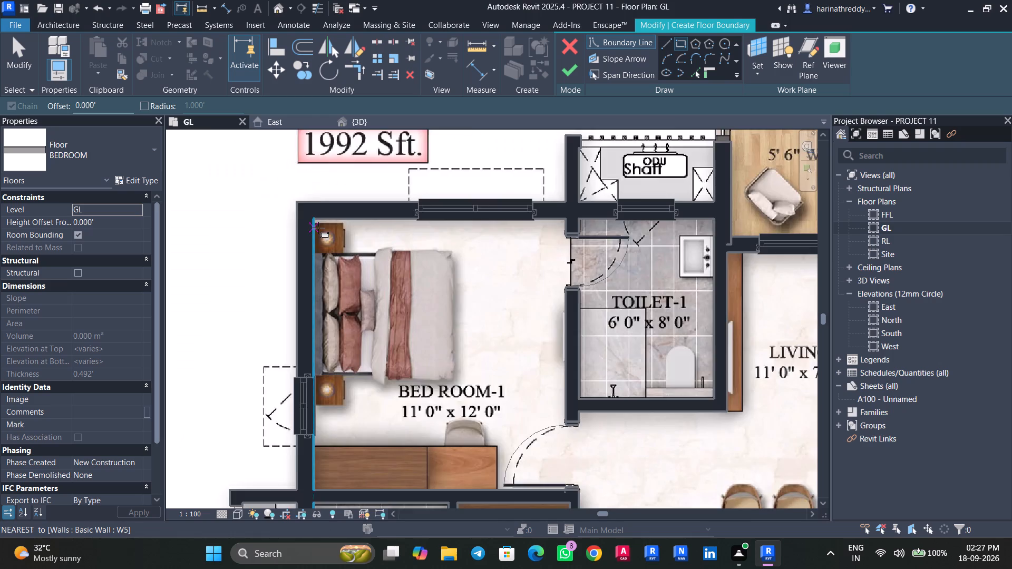
pyautogui.scroll(3, 318, 228)
pyautogui.click(312, 212)
pyautogui.moveTo(526, 408); pyautogui.dragTo(477, 225, button='middle')
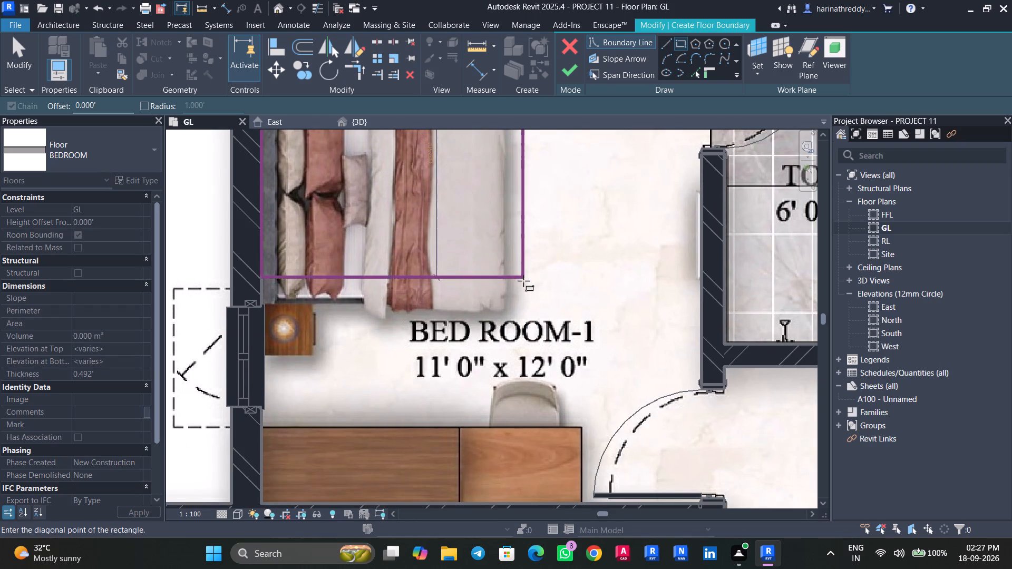
pyautogui.moveTo(587, 359); pyautogui.dragTo(549, 210, button='middle')
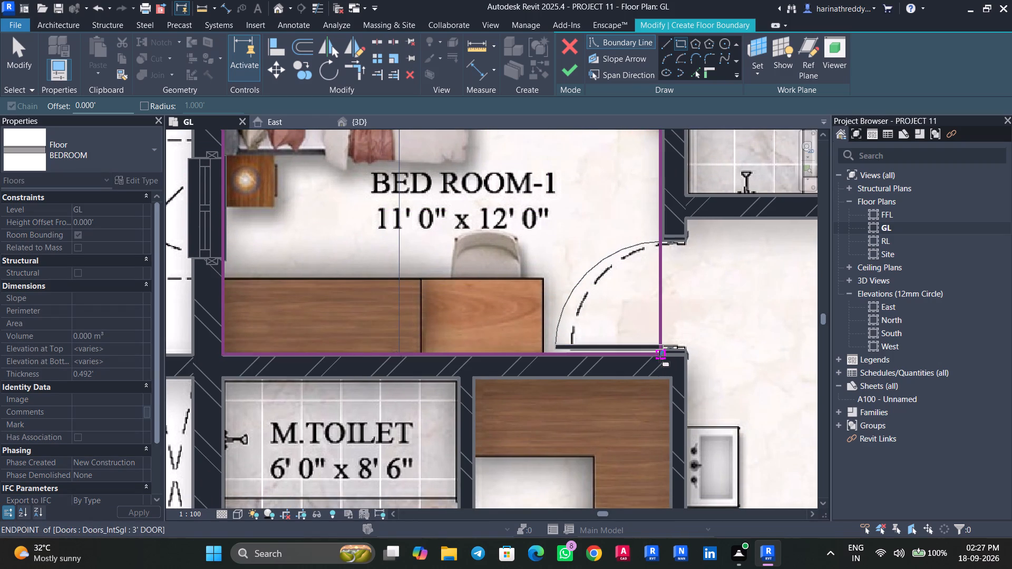
pyautogui.click(659, 357)
# Draw a rectangular floor boundary around flat 1's M.BED ROOM, starting at the wall corner below M.TOILET.
pyautogui.scroll(-9, 659, 357)
pyautogui.moveTo(724, 356); pyautogui.dragTo(558, 181, button='middle')
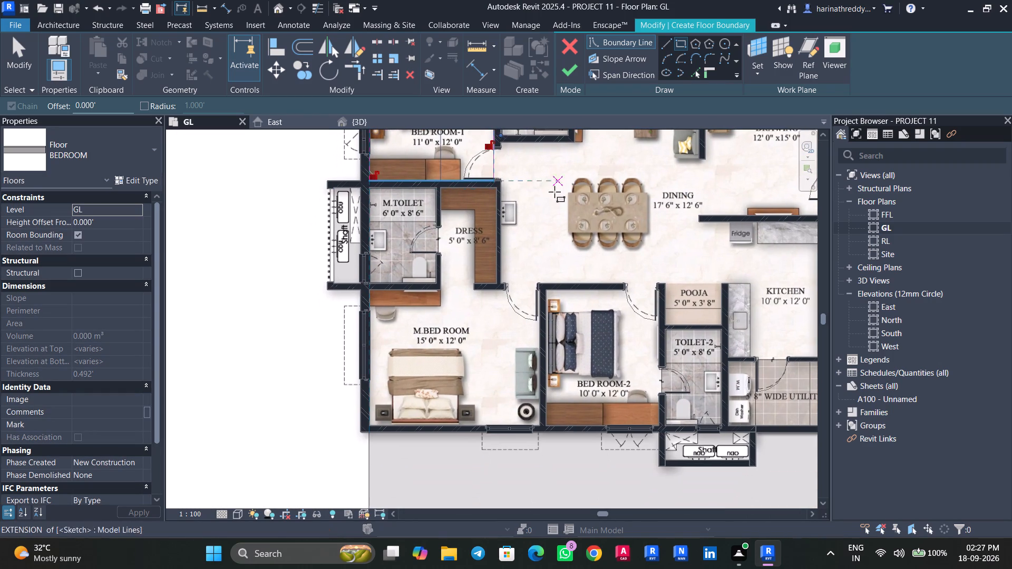
pyautogui.scroll(1, 371, 292)
pyautogui.scroll(-1, 371, 292)
pyautogui.scroll(7, 371, 292)
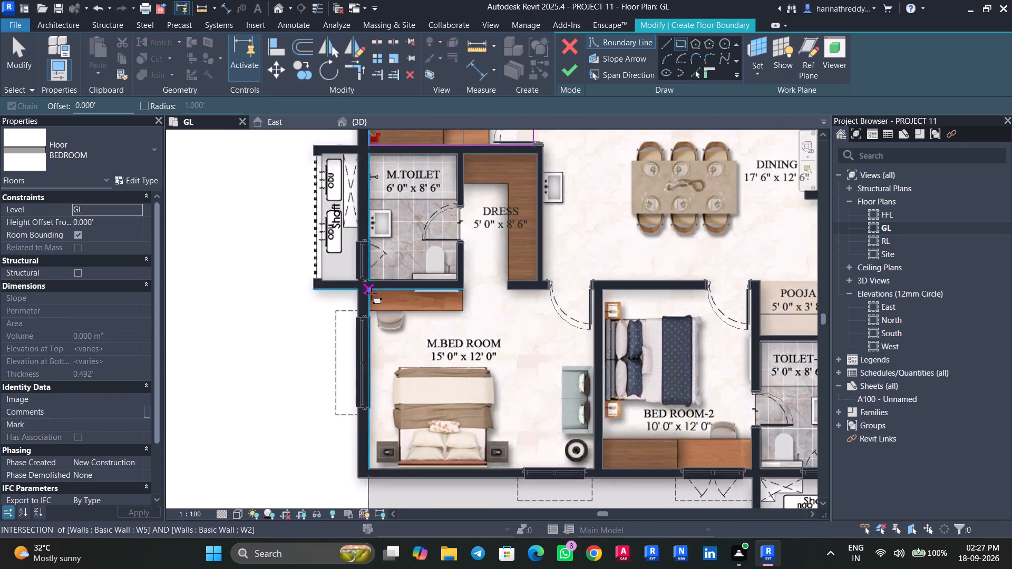
pyautogui.scroll(2, 371, 293)
pyautogui.click(366, 283)
pyautogui.moveTo(504, 409); pyautogui.dragTo(409, 205, button='middle')
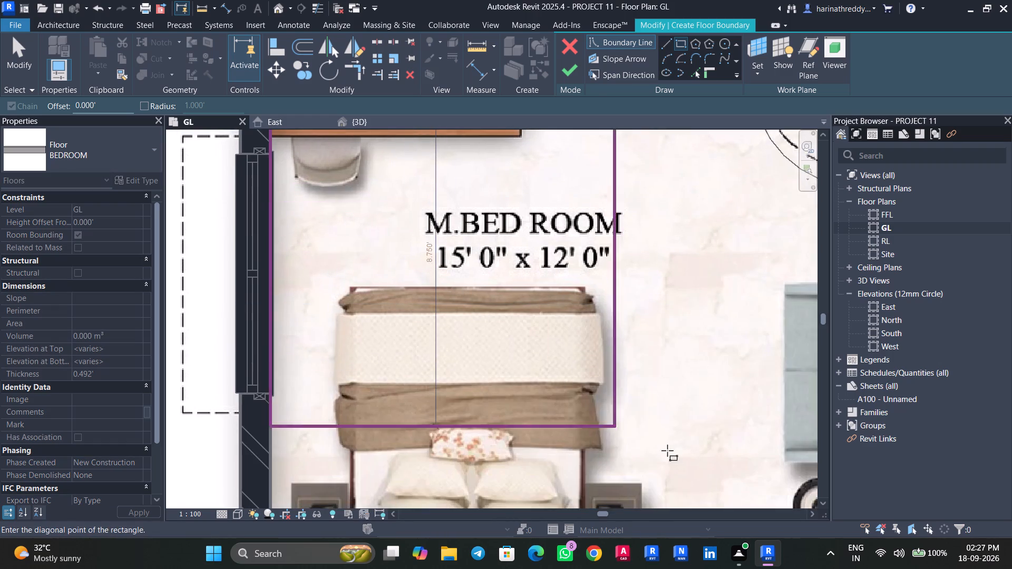
pyautogui.moveTo(666, 448); pyautogui.dragTo(441, 242, button='middle')
pyautogui.click(643, 350)
# Draw a rectangular floor boundary around flat 1's BED ROOM-2 along the room-side wall faces.
pyautogui.scroll(-3, 593, 362)
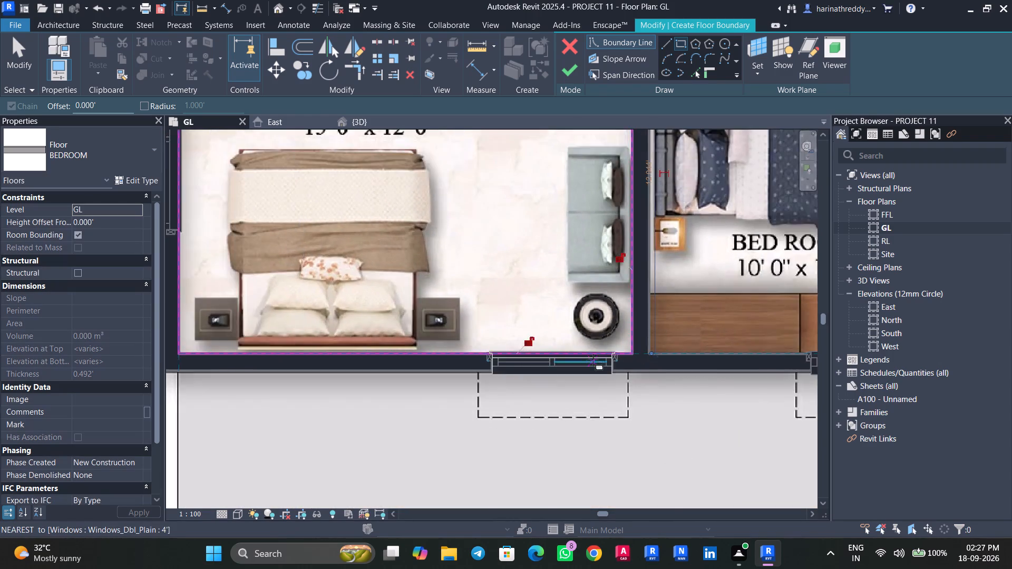
pyautogui.scroll(-7, 593, 360)
pyautogui.moveTo(653, 321); pyautogui.dragTo(548, 389, button='middle')
pyautogui.scroll(8, 517, 318)
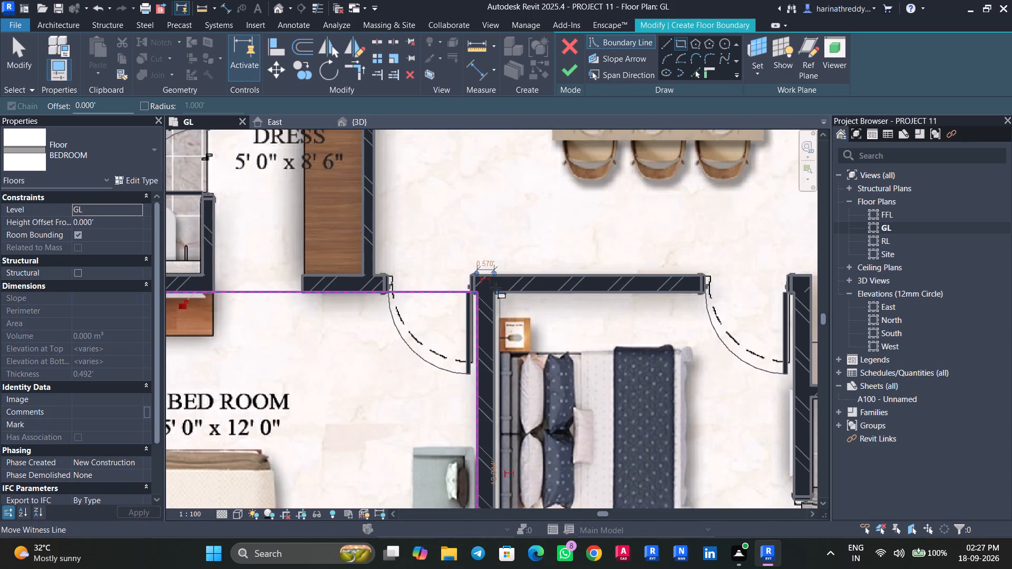
pyautogui.scroll(4, 503, 299)
pyautogui.scroll(-1, 504, 299)
pyautogui.scroll(4, 504, 299)
pyautogui.click(483, 281)
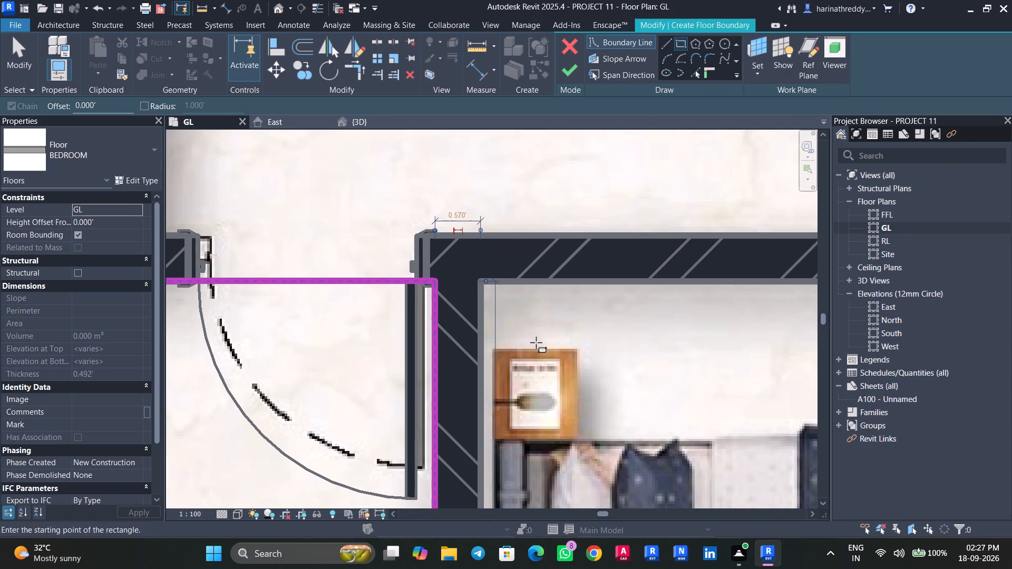
pyautogui.click(483, 283)
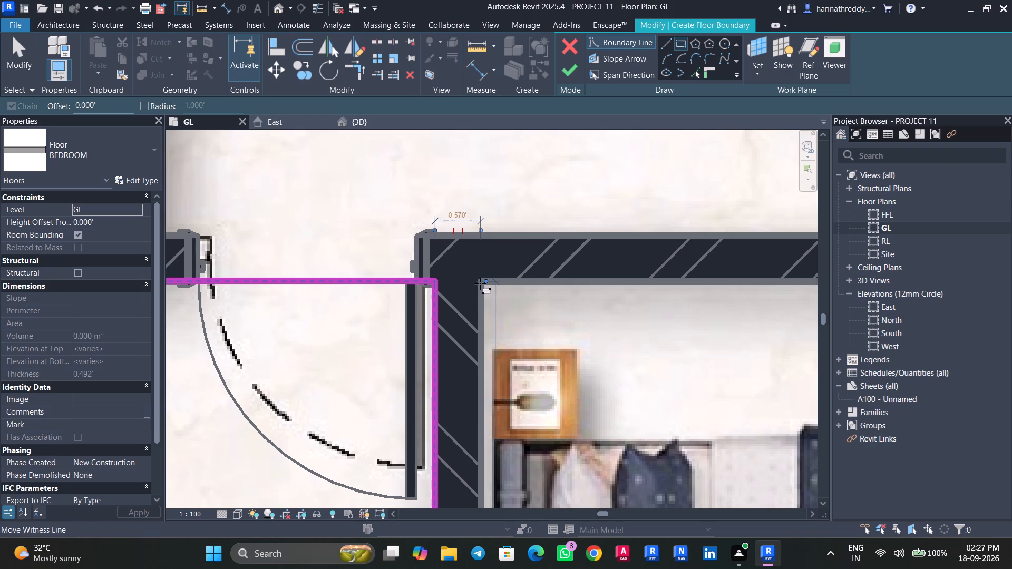
pyautogui.click(480, 283)
pyautogui.press('Escape')
pyautogui.click(482, 282)
pyautogui.scroll(-2, 598, 432)
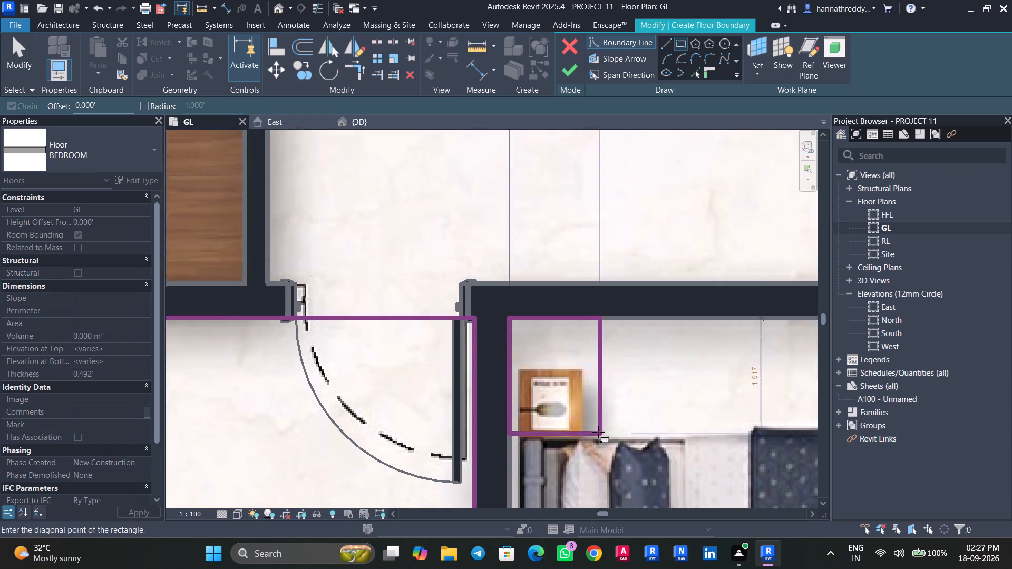
pyautogui.scroll(-3, 598, 432)
pyautogui.moveTo(614, 445); pyautogui.dragTo(479, 320, button='middle')
pyautogui.scroll(-5, 588, 404)
pyautogui.moveTo(612, 418); pyautogui.dragTo(463, 287, button='middle')
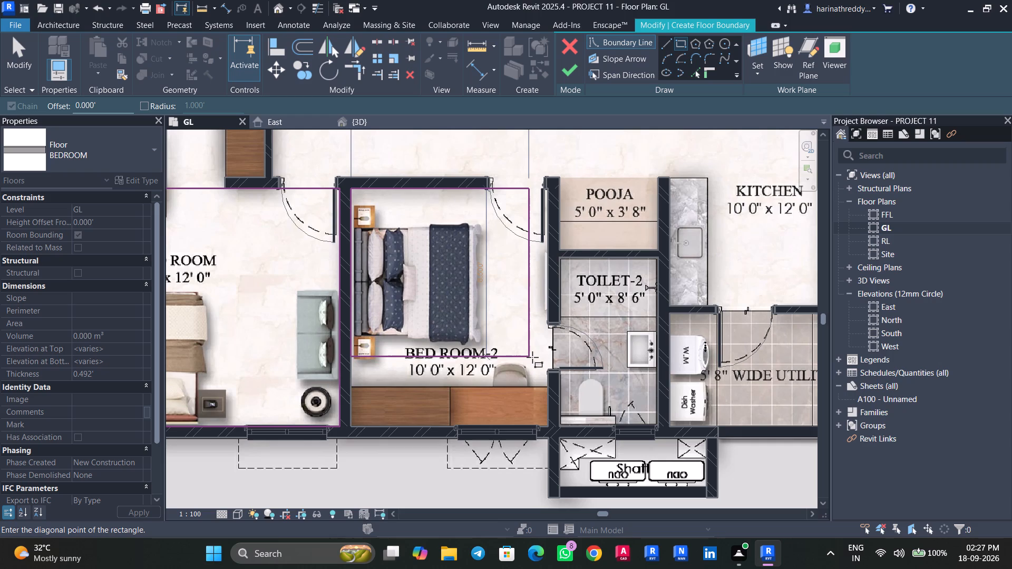
pyautogui.click(550, 426)
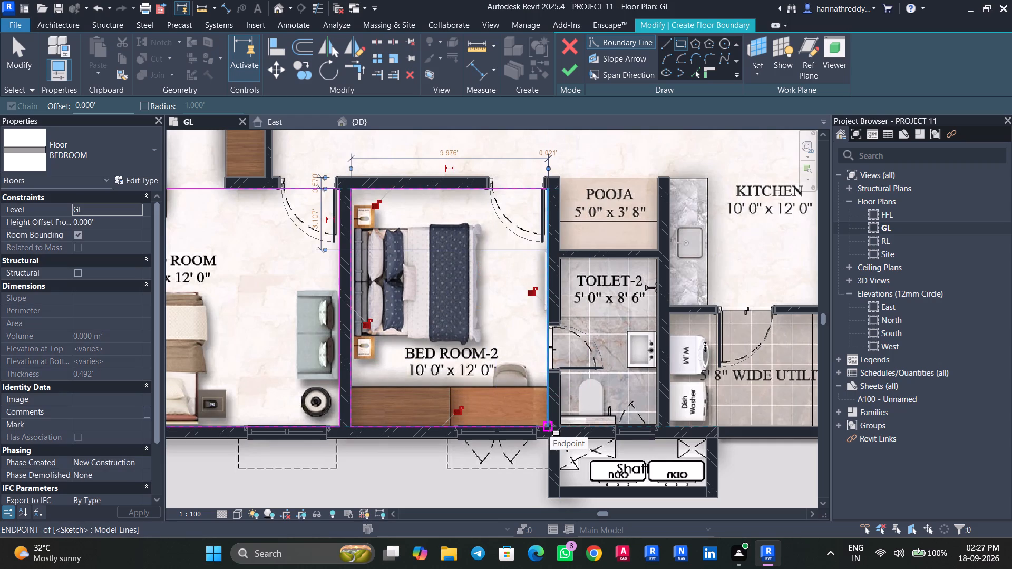
pyautogui.press('Escape')
# Draw a rectangular floor boundary around flat 4's BED ROOM-1 along the room-side wall faces.
pyautogui.scroll(-3, 604, 381)
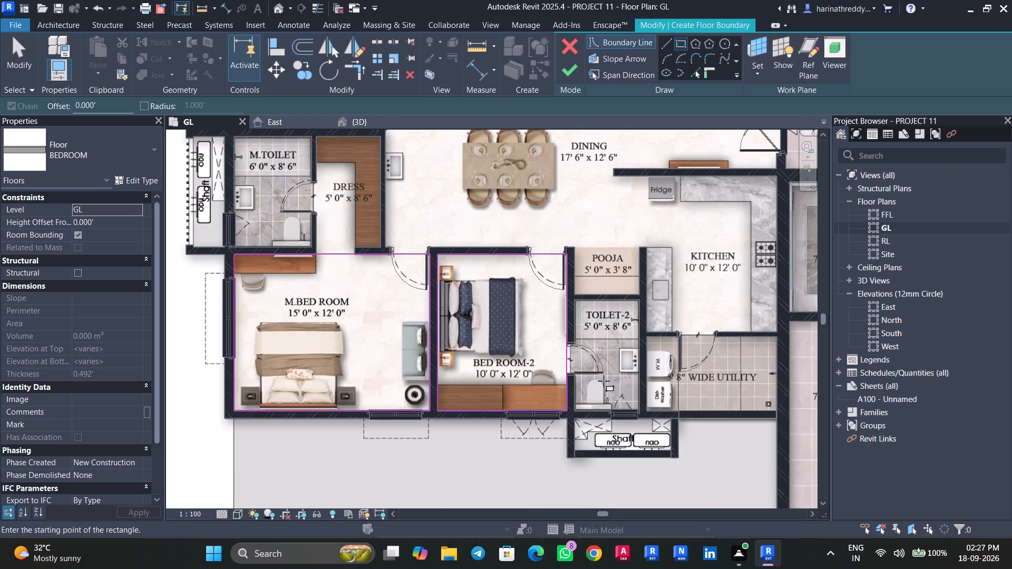
pyautogui.scroll(-1, 610, 336)
pyautogui.moveTo(610, 336); pyautogui.dragTo(596, 461, button='middle')
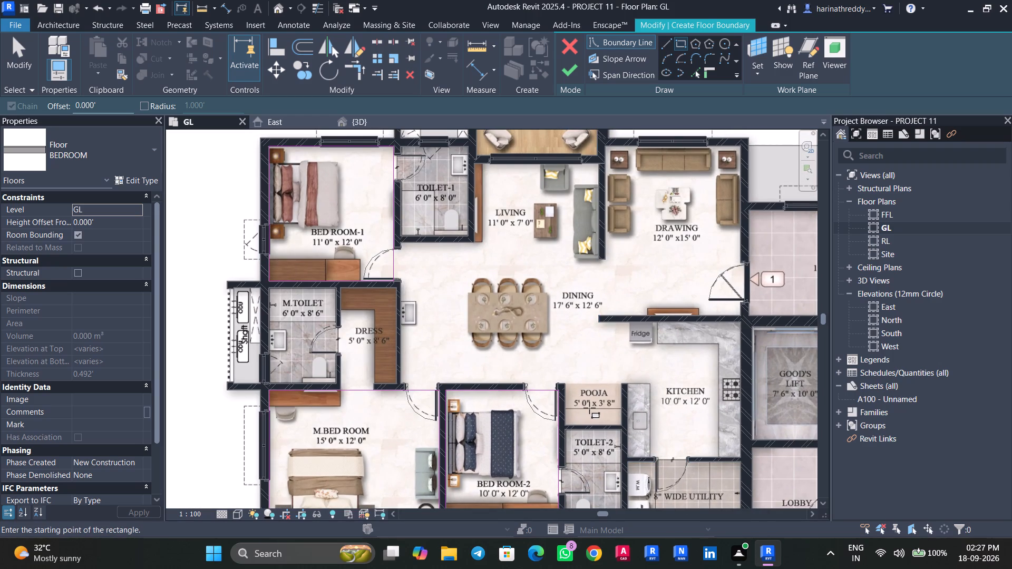
pyautogui.scroll(-5, 589, 408)
pyautogui.moveTo(589, 408); pyautogui.dragTo(494, 131, button='middle')
pyautogui.scroll(6, 283, 324)
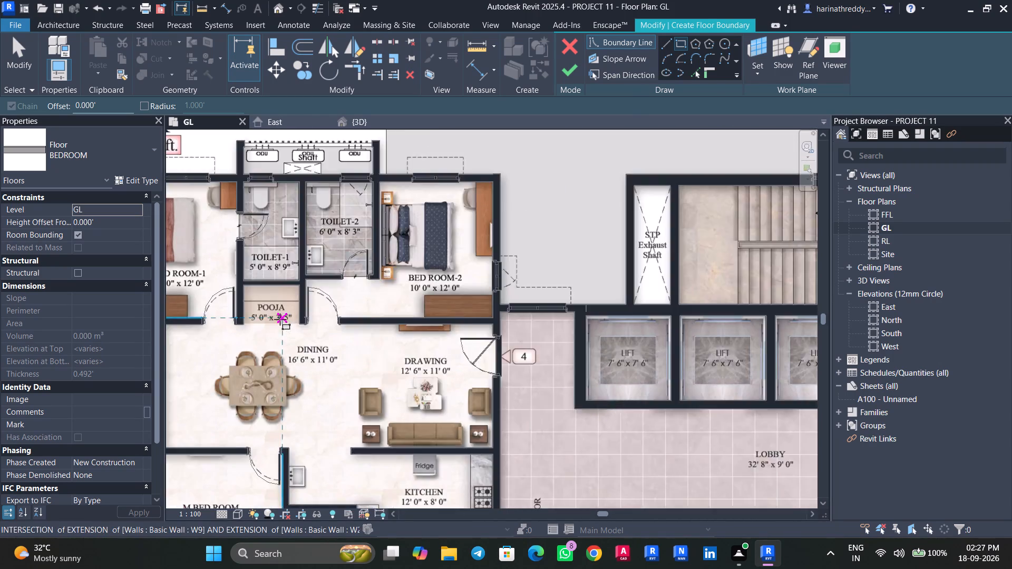
pyautogui.scroll(3, 280, 319)
pyautogui.moveTo(280, 319); pyautogui.dragTo(296, 471, button='middle')
pyautogui.moveTo(323, 445); pyautogui.dragTo(597, 387, button='middle')
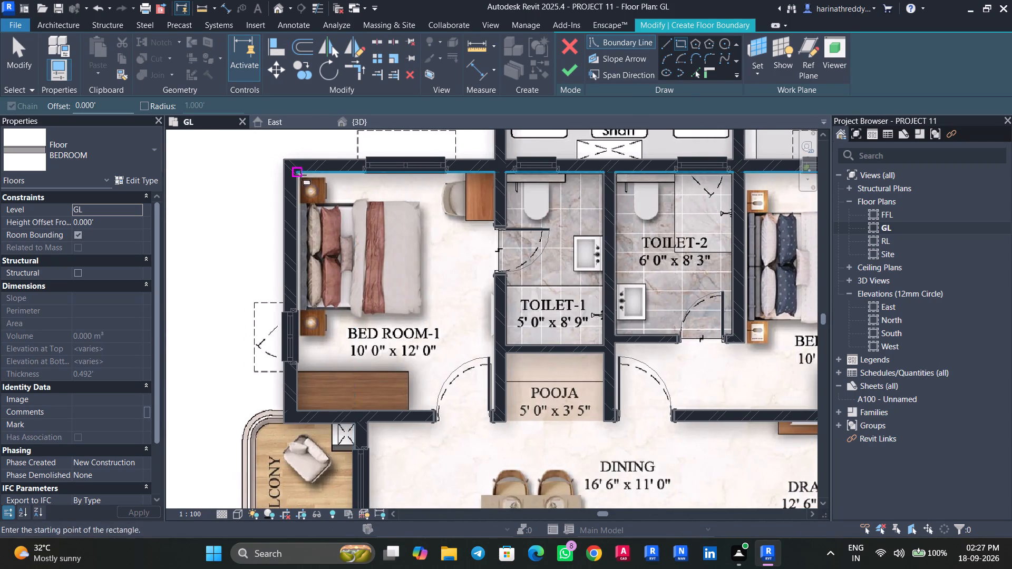
pyautogui.click(298, 173)
pyautogui.click(495, 409)
# Draw a rectangular floor boundary around flat 4's M.BED ROOM along the room-side wall faces.
pyautogui.scroll(1, 483, 456)
pyautogui.moveTo(483, 456); pyautogui.dragTo(483, 390, button='middle')
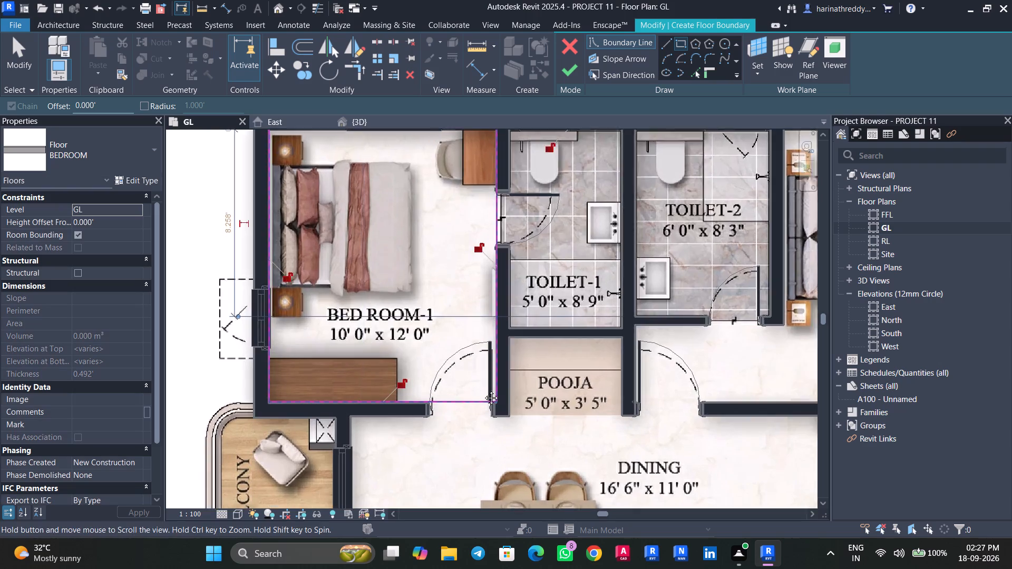
pyautogui.moveTo(483, 390); pyautogui.dragTo(504, 210, button='middle')
pyautogui.scroll(-3, 501, 339)
pyautogui.moveTo(509, 355); pyautogui.dragTo(515, 181, button='middle')
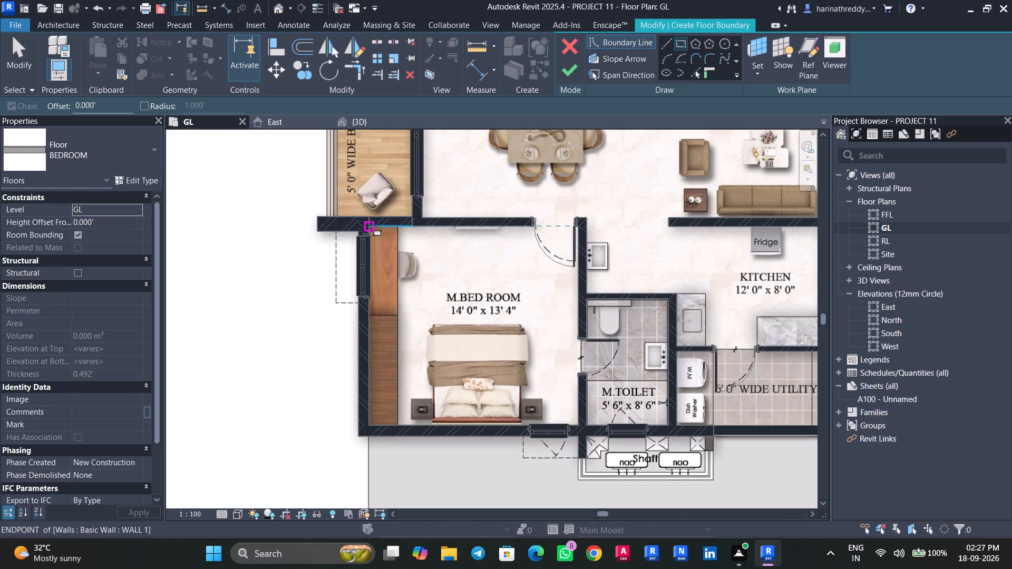
pyautogui.click(371, 225)
pyautogui.click(576, 425)
# Draw a rectangular floor boundary around flat 4's BED ROOM-2, from the TOILET-2 wall to the DRAWING-side wall.
pyautogui.moveTo(489, 357); pyautogui.dragTo(278, 431, button='middle')
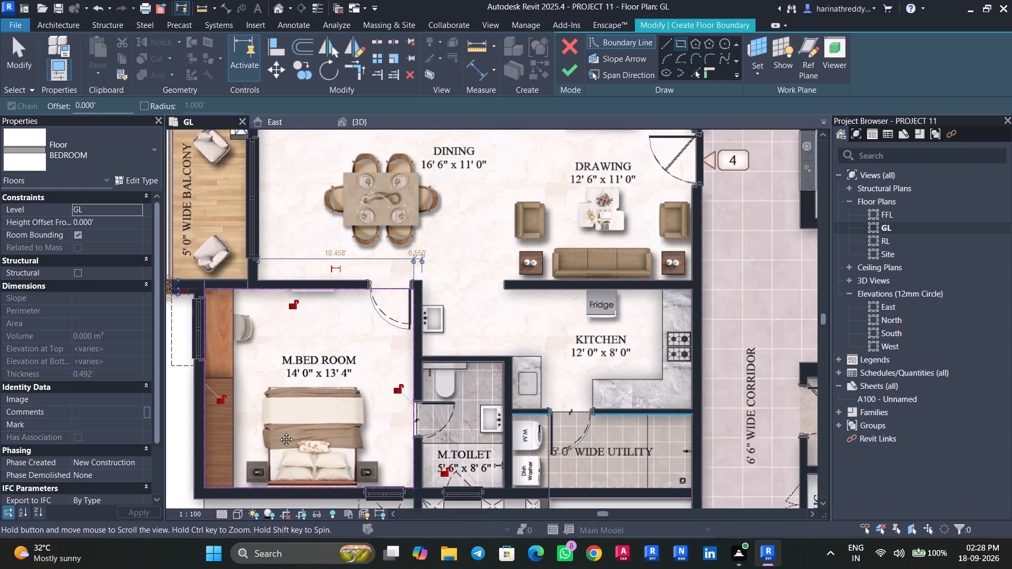
pyautogui.moveTo(278, 431); pyautogui.dragTo(267, 434, button='middle')
pyautogui.moveTo(468, 347); pyautogui.dragTo(469, 433, button='middle')
pyautogui.moveTo(467, 449); pyautogui.dragTo(469, 477, button='middle')
pyautogui.moveTo(465, 289); pyautogui.dragTo(459, 474, button='middle')
pyautogui.scroll(1, 459, 474)
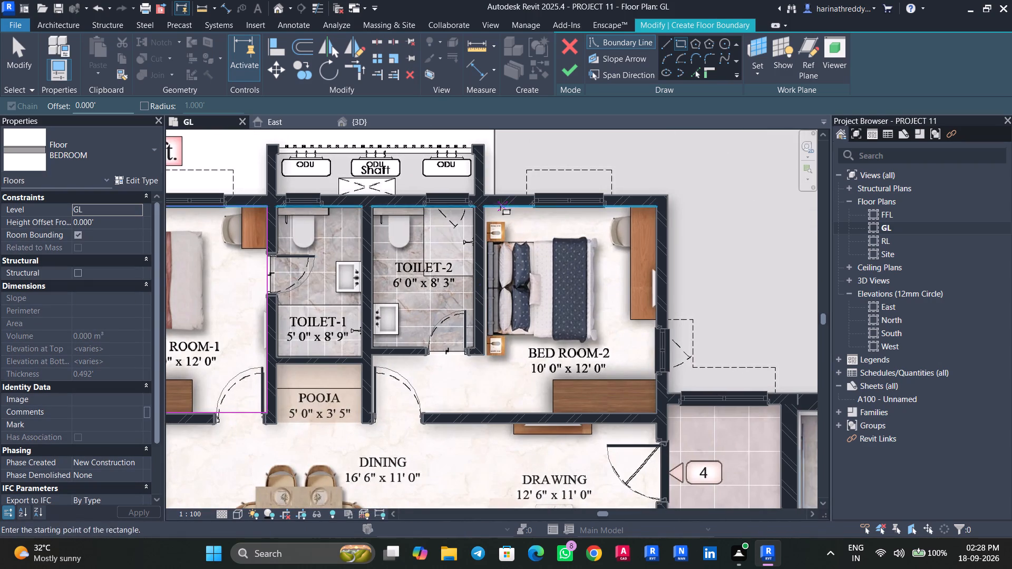
pyautogui.click(484, 211)
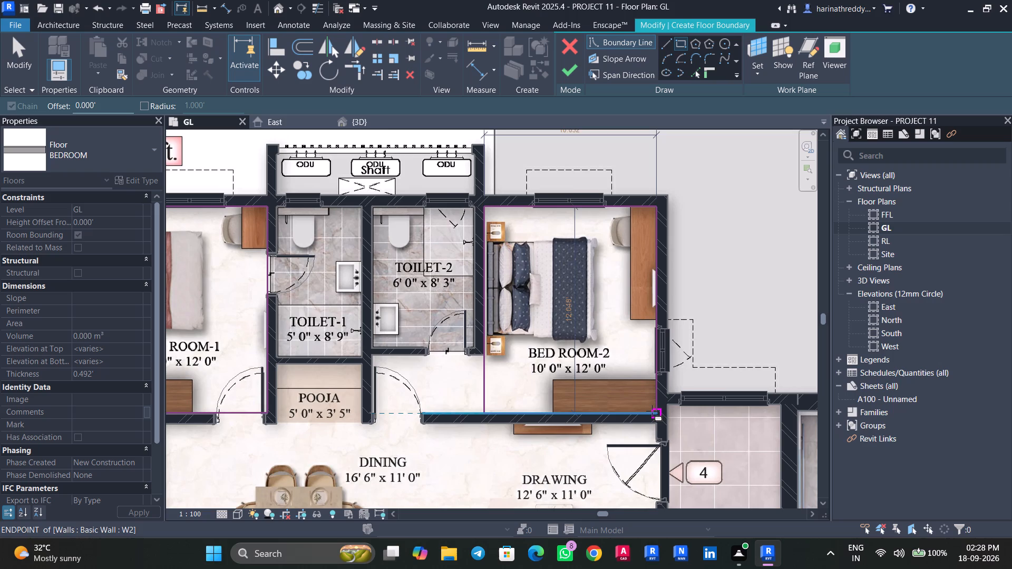
pyautogui.click(653, 411)
# Draw a rectangular boundary over flat 4's BED ROOM-2 entry area, from the TOILET-2 wall corner to the bedroom outline.
pyautogui.scroll(9, 388, 379)
pyautogui.click(336, 302)
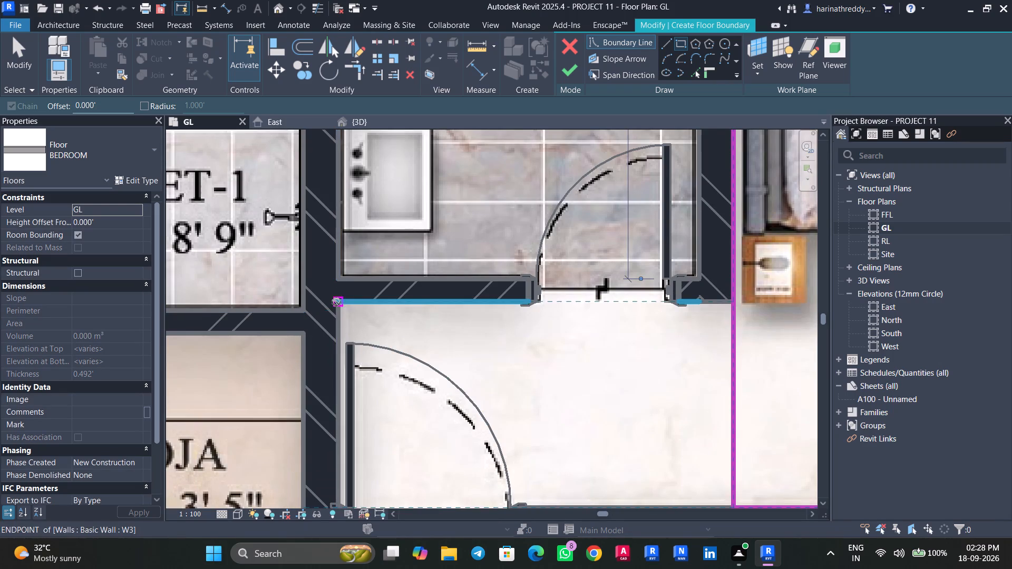
pyautogui.moveTo(504, 453); pyautogui.dragTo(473, 318, button='middle')
pyautogui.click(704, 371)
pyautogui.press('Escape')
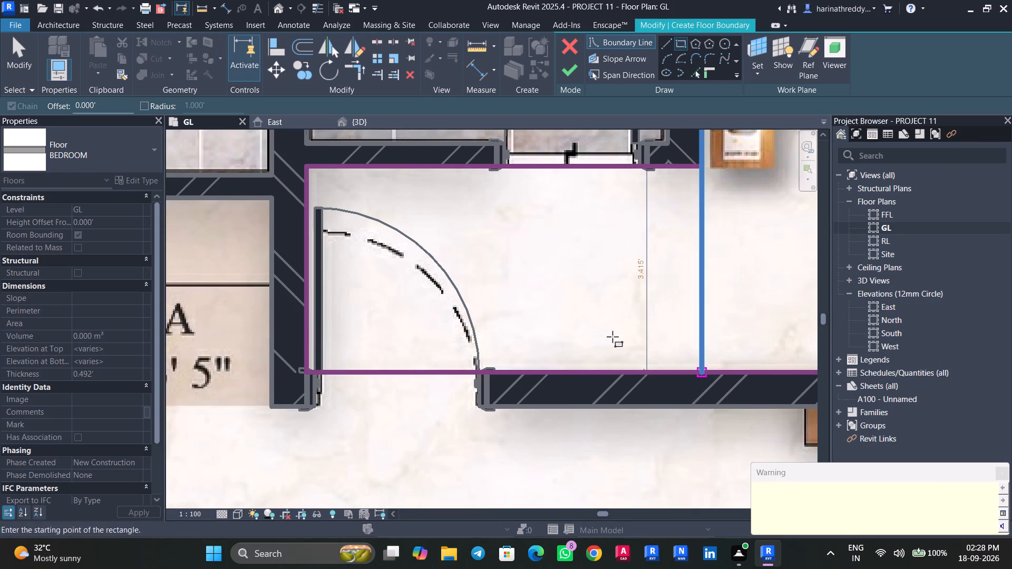
pyautogui.press('Escape')
pyautogui.press('Escape')
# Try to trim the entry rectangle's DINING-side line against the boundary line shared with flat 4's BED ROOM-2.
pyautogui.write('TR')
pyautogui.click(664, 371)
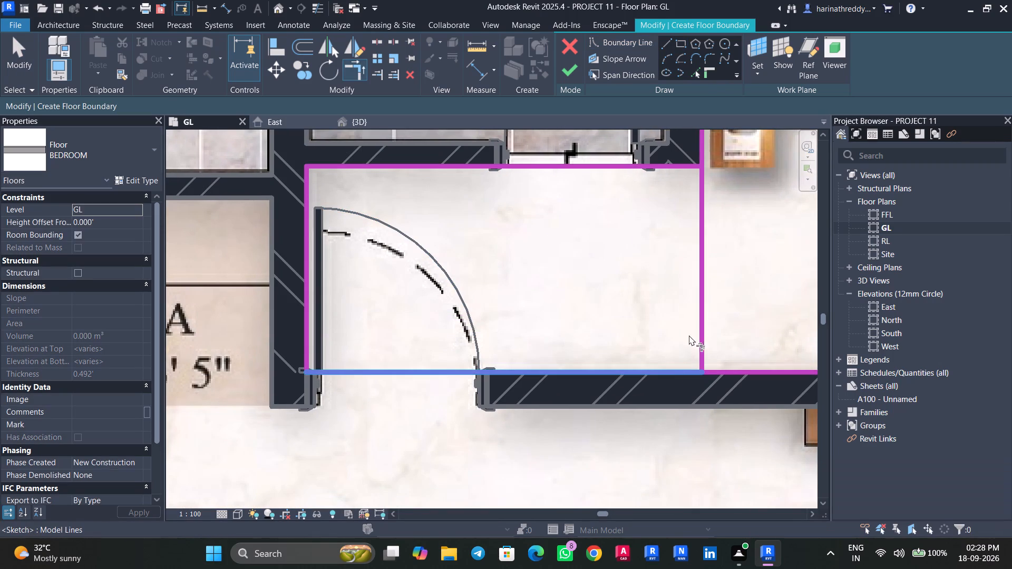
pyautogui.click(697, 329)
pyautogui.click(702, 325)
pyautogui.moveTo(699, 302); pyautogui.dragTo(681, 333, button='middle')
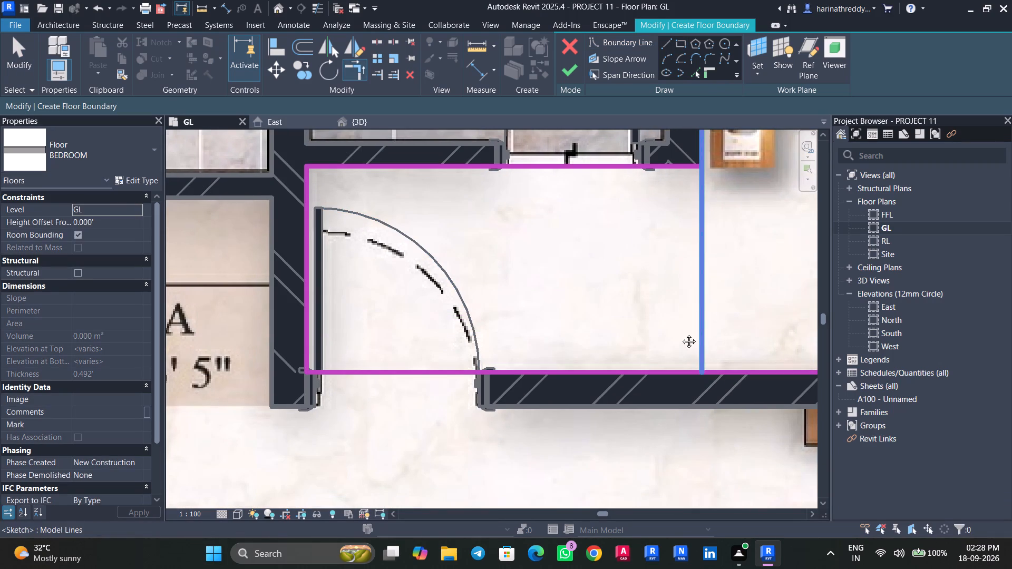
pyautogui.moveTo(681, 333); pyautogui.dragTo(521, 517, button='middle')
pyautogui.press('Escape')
# Delete the overlapping boundary lines that separate flat 4's BED ROOM-2 from its entry area.
pyautogui.press('Delete')
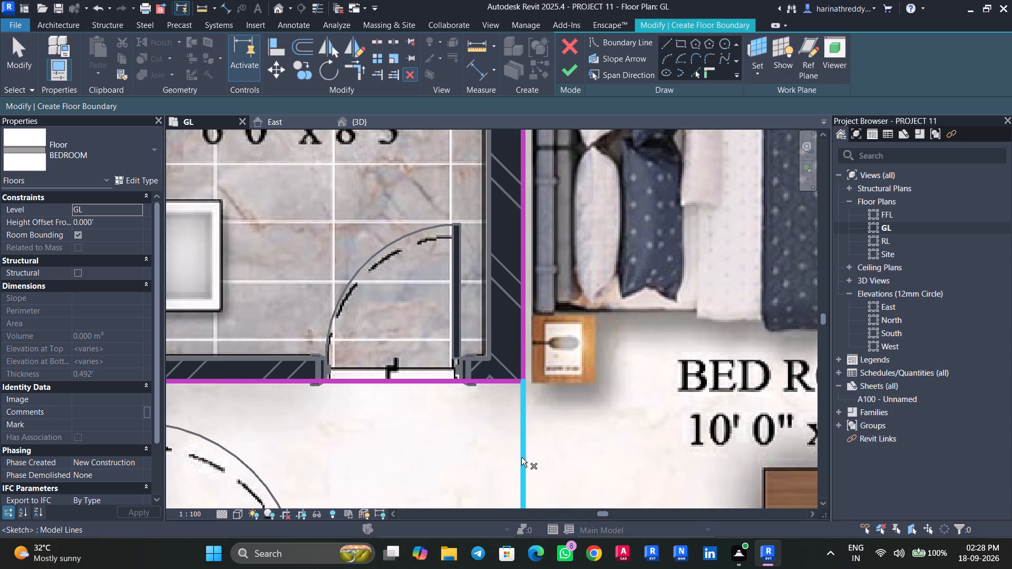
pyautogui.click(520, 457)
pyautogui.press('Escape')
pyautogui.press('Escape')
pyautogui.click(520, 457)
pyautogui.press('Delete')
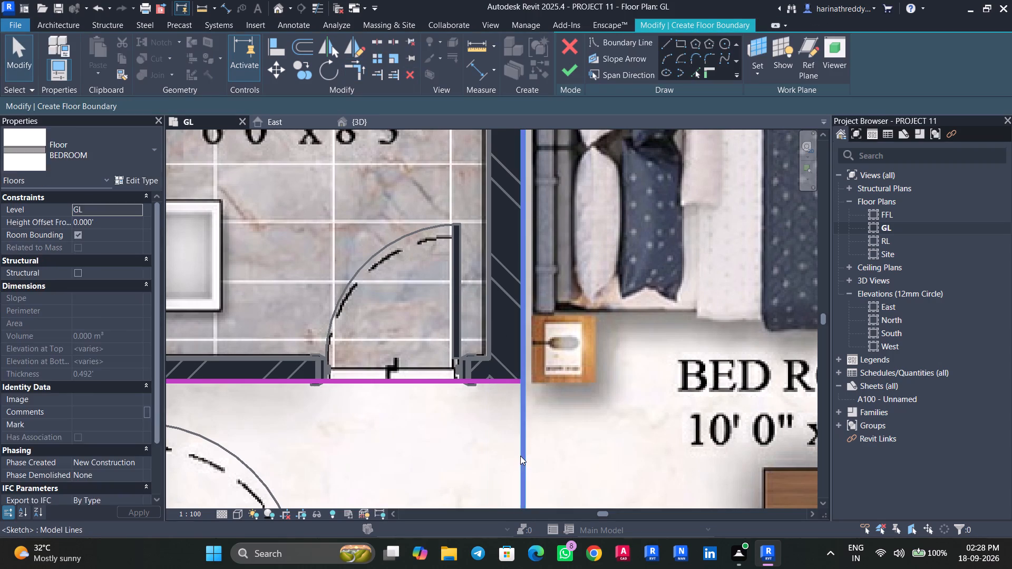
# Shorten the boundary line between flat 4's BED ROOM-2 and its entry area to end at the TOILET-2 wall corner.
pyautogui.click(520, 456)
pyautogui.scroll(-2, 525, 447)
pyautogui.moveTo(525, 447); pyautogui.dragTo(523, 349, button='middle')
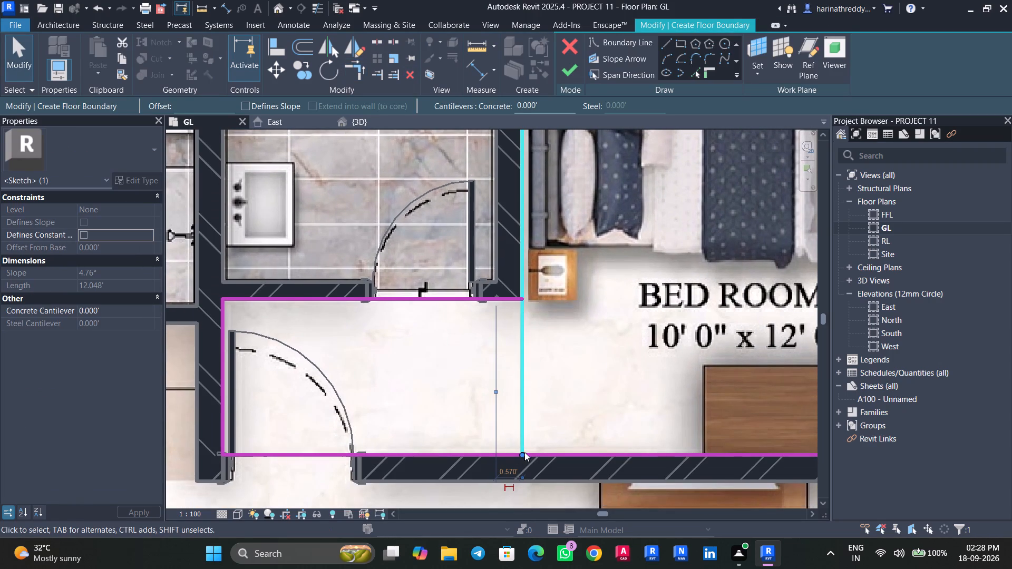
pyautogui.moveTo(522, 454); pyautogui.dragTo(526, 303)
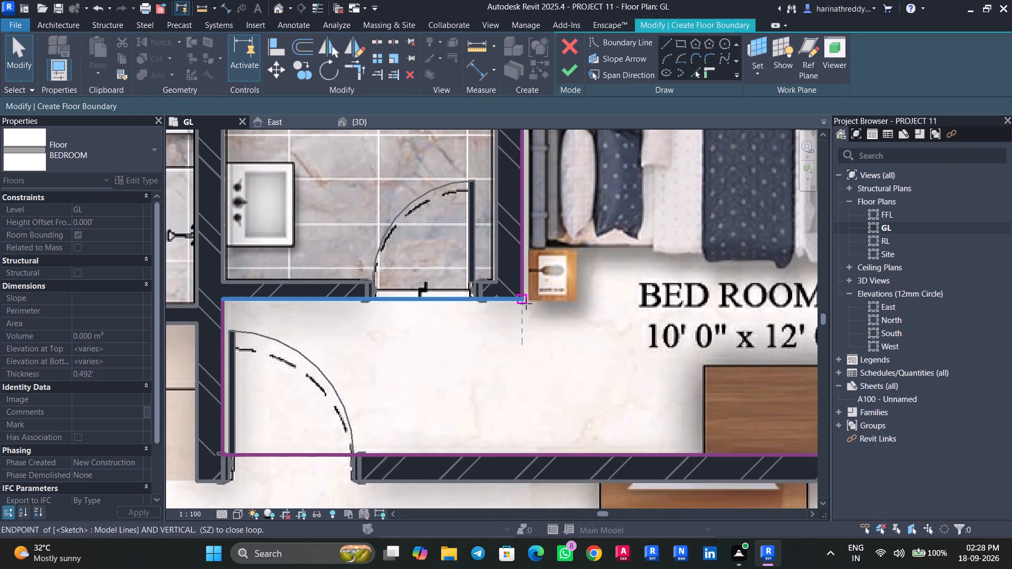
pyautogui.moveTo(526, 303); pyautogui.dragTo(526, 301)
pyautogui.press('Escape')
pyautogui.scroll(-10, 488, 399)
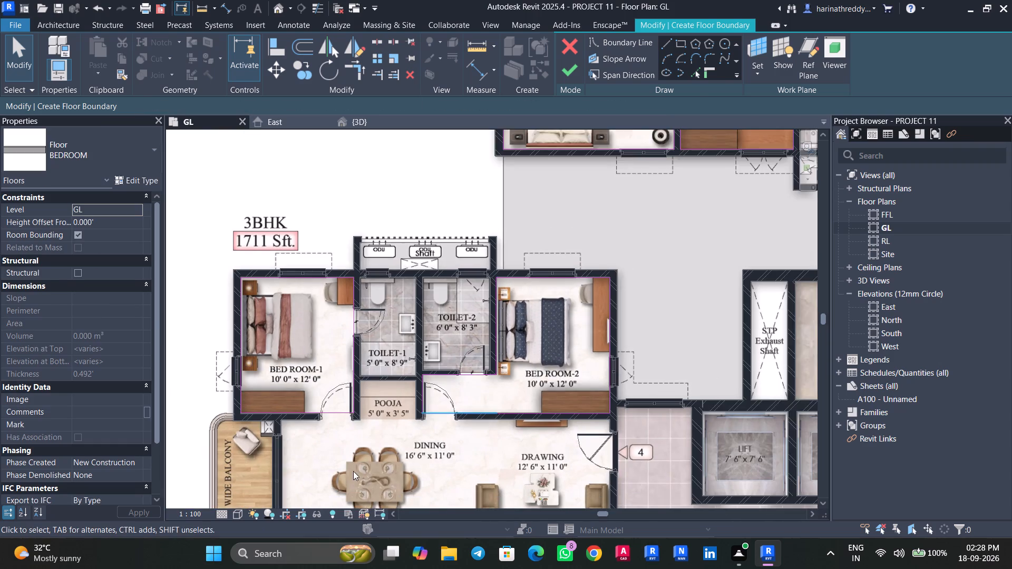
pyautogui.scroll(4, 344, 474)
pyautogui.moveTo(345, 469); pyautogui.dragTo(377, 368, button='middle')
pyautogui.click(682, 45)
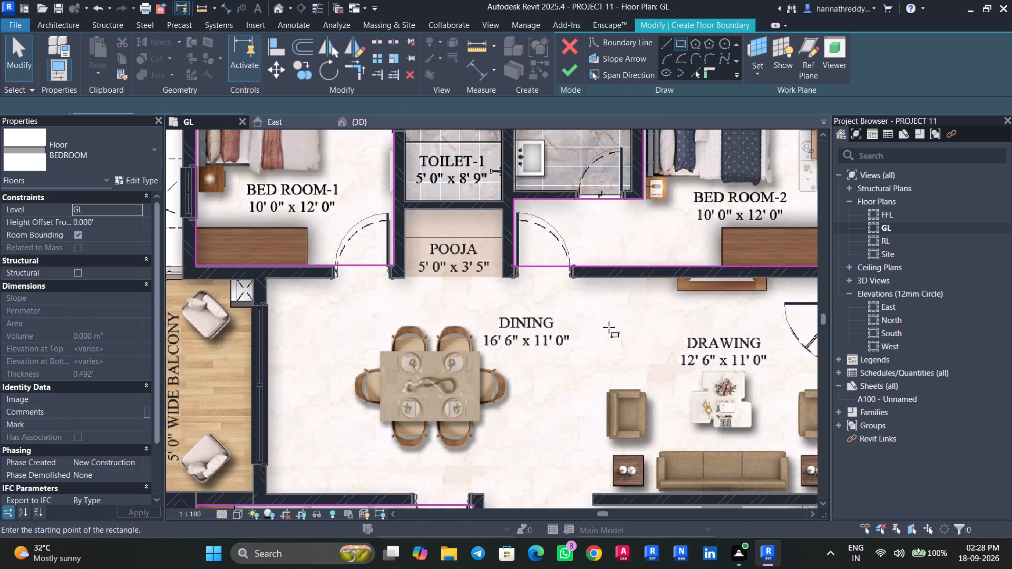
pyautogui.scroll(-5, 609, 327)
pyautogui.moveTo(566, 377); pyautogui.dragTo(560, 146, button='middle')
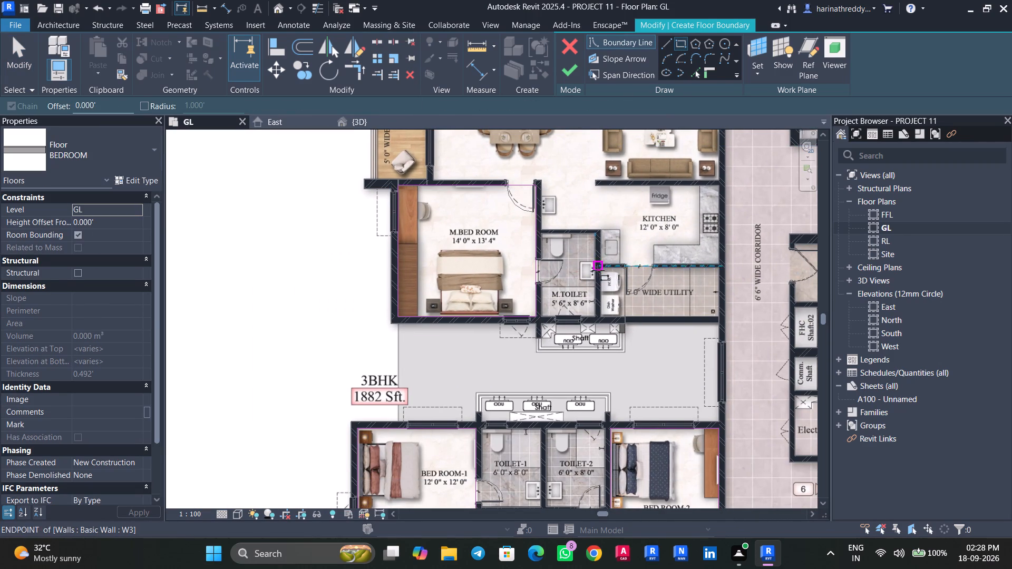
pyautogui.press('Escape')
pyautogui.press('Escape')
# Check the sketched bedroom boundaries in all the flats around the block for completeness.
pyautogui.moveTo(580, 335); pyautogui.dragTo(552, 170, button='middle')
pyautogui.scroll(-3, 540, 296)
pyautogui.scroll(-2, 518, 355)
pyautogui.moveTo(519, 355); pyautogui.dragTo(384, 560, button='middle')
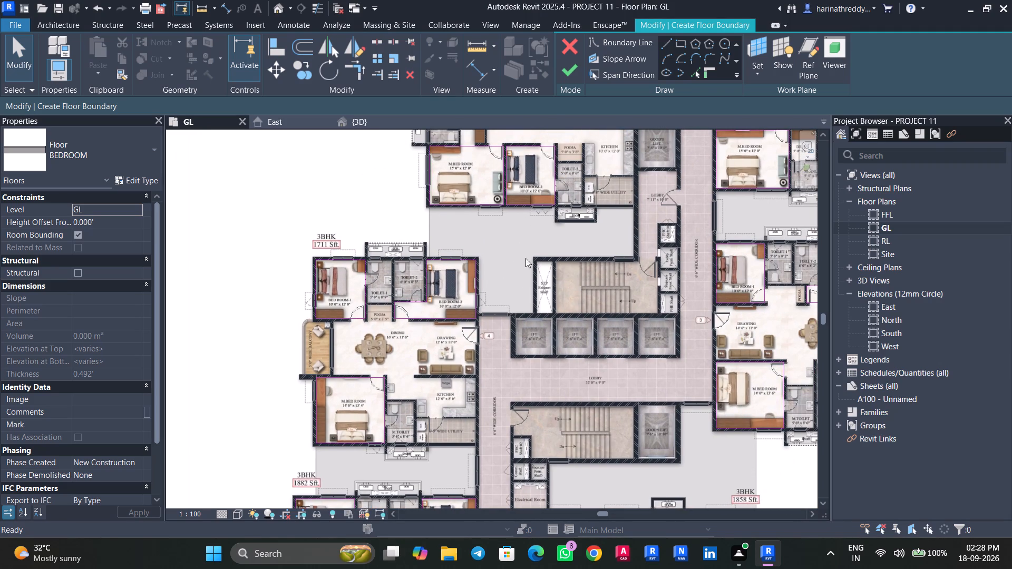
pyautogui.moveTo(527, 259); pyautogui.dragTo(471, 443, button='middle')
pyautogui.scroll(9, 420, 395)
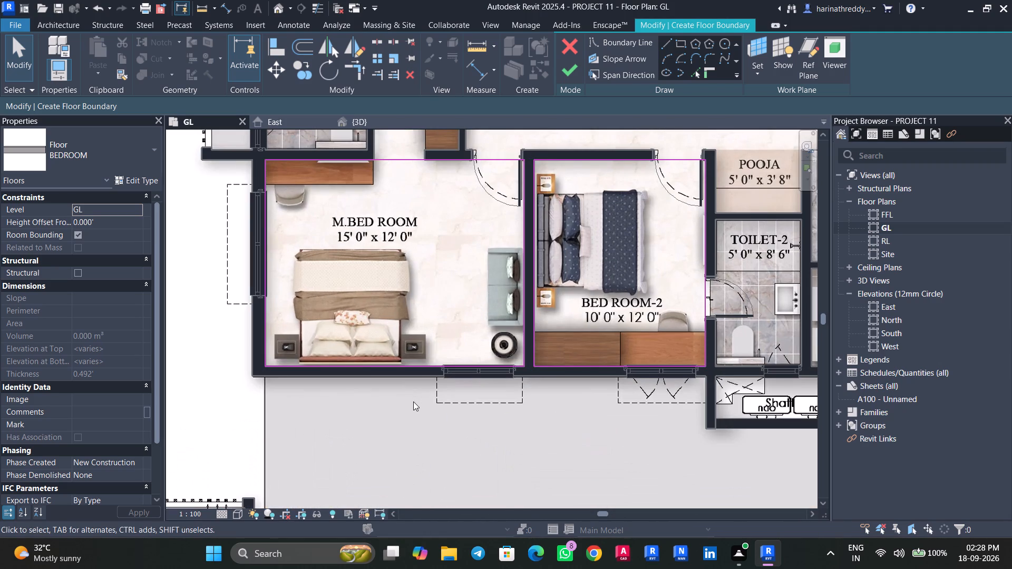
pyautogui.scroll(-11, 413, 401)
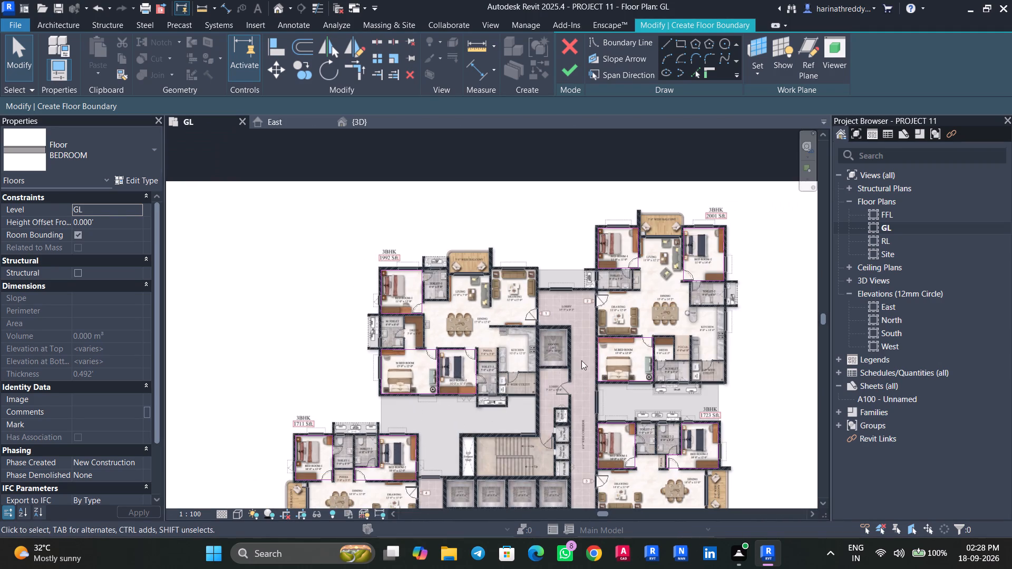
pyautogui.scroll(4, 606, 340)
pyautogui.moveTo(637, 425); pyautogui.dragTo(532, 176, button='middle')
pyautogui.moveTo(583, 377); pyautogui.dragTo(597, 121, button='middle')
pyautogui.scroll(1, 610, 348)
pyautogui.moveTo(630, 320); pyautogui.dragTo(663, 274, button='middle')
pyautogui.scroll(-6, 667, 274)
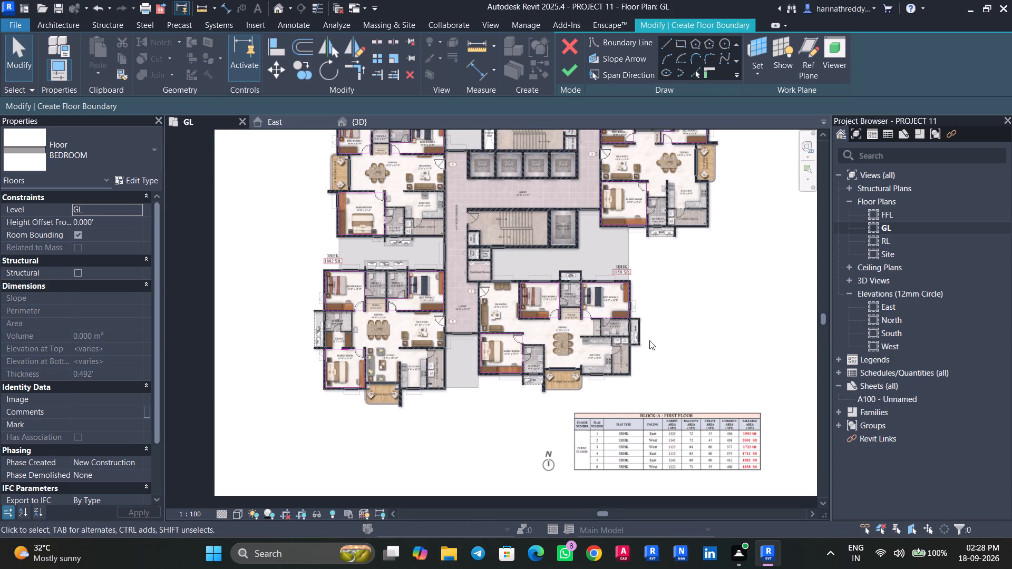
pyautogui.moveTo(385, 273); pyautogui.dragTo(406, 486, button='middle')
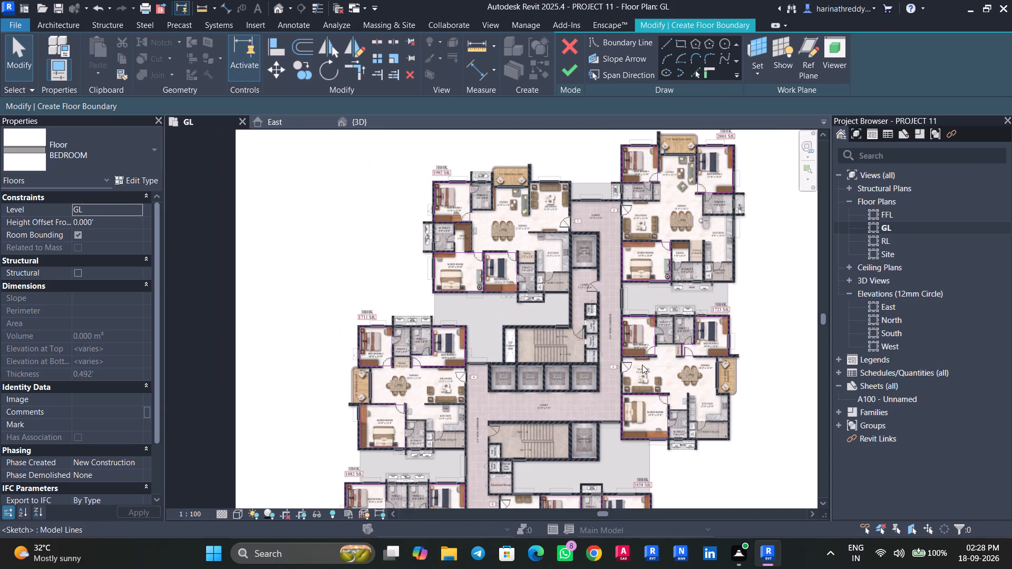
pyautogui.scroll(5, 648, 375)
pyautogui.moveTo(657, 385); pyautogui.dragTo(599, 521, button='middle')
pyautogui.scroll(5, 708, 338)
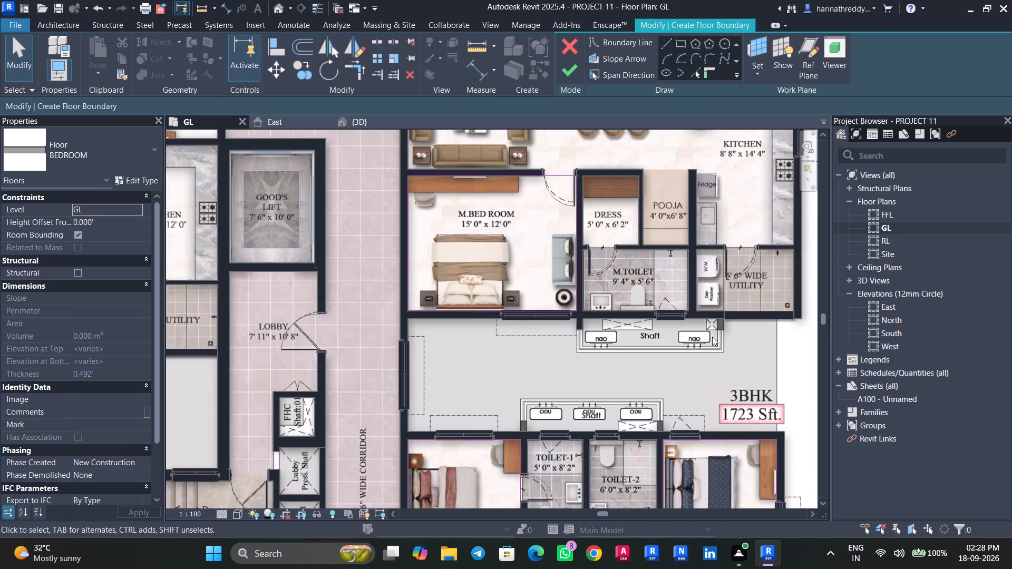
pyautogui.scroll(-6, 618, 403)
# Finish the floor boundary sketch to create the BEDROOM floor across all the flats.
pyautogui.click(562, 72)
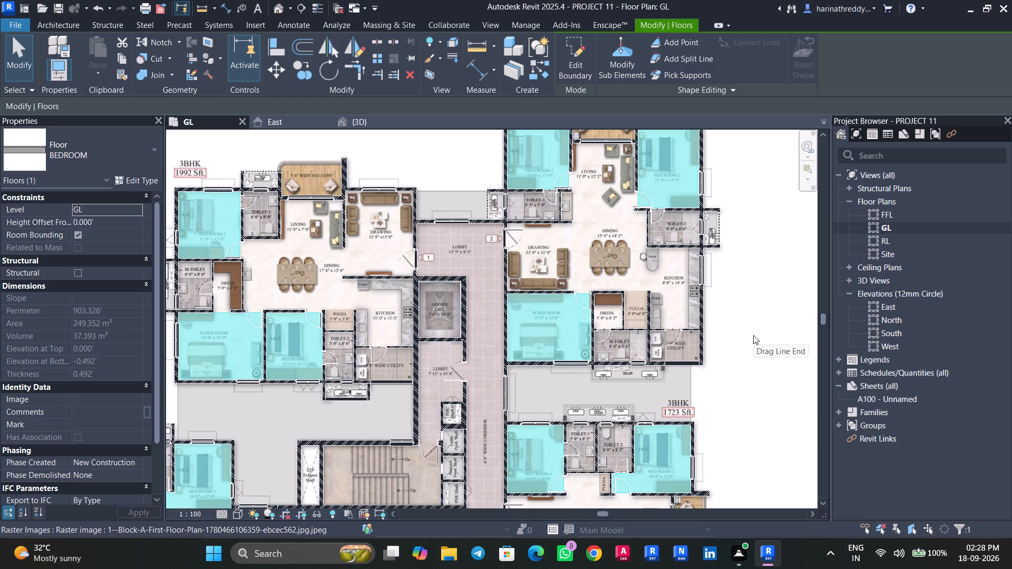
# Set the BEDROOM floor's height offset from level GL to 150 mm.
pyautogui.click(111, 220)
pyautogui.write('150')
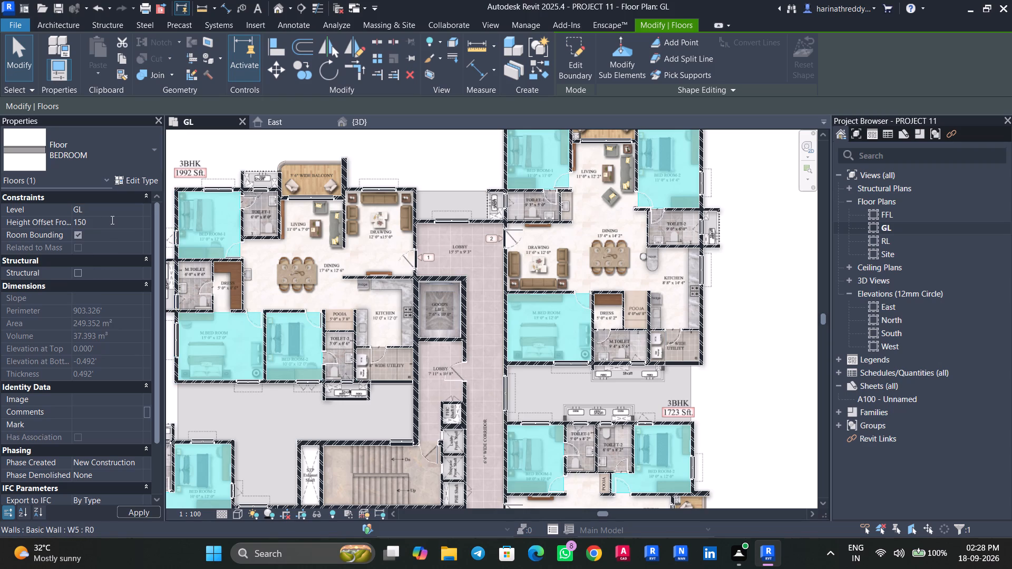
pyautogui.write('MM')
pyautogui.press('Return')
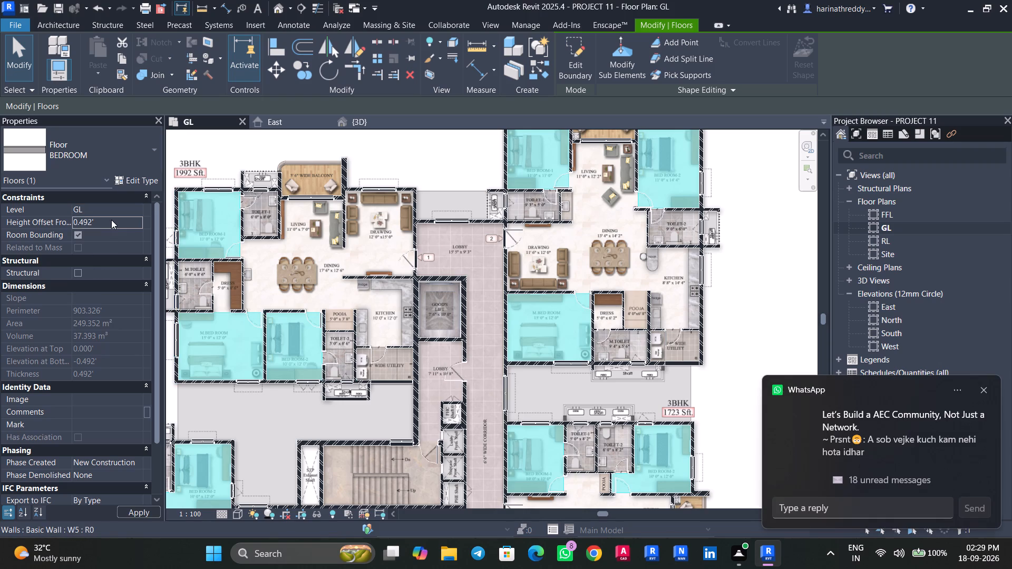
pyautogui.click(981, 388)
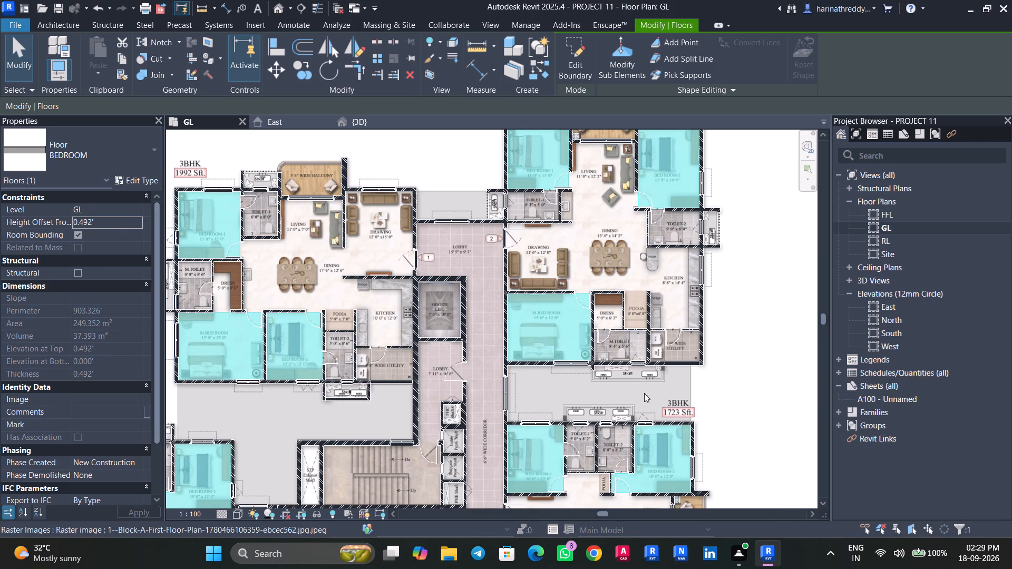
# Examine the selected BEDROOM floor areas across the flats in the GL plan.
pyautogui.scroll(-2, 644, 393)
pyautogui.scroll(1, 644, 393)
pyautogui.scroll(-4, 644, 393)
pyautogui.moveTo(644, 397); pyautogui.dragTo(644, 223, button='middle')
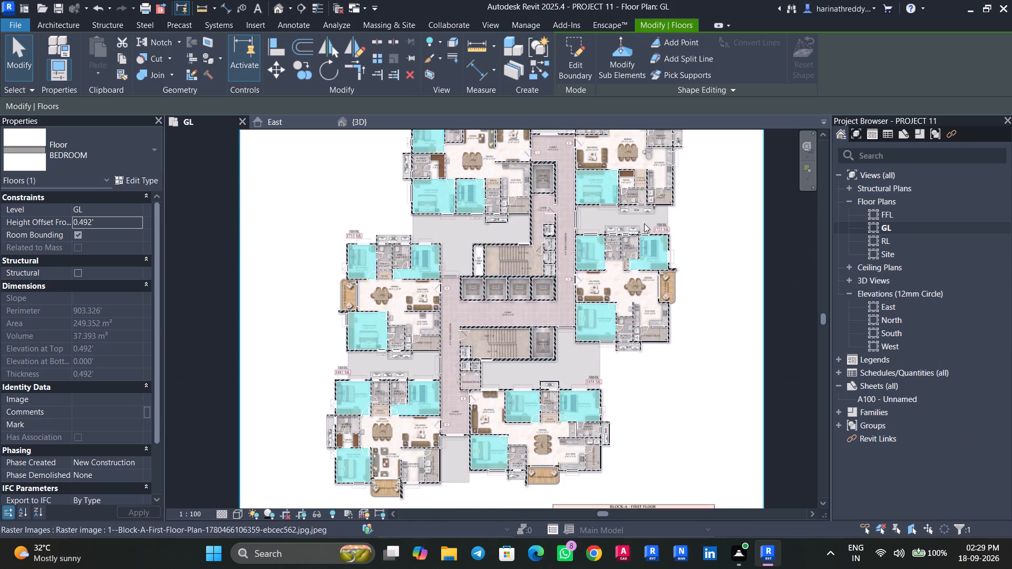
pyautogui.scroll(9, 423, 213)
pyautogui.scroll(-3, 542, 275)
pyautogui.moveTo(543, 277); pyautogui.dragTo(511, 403, button='middle')
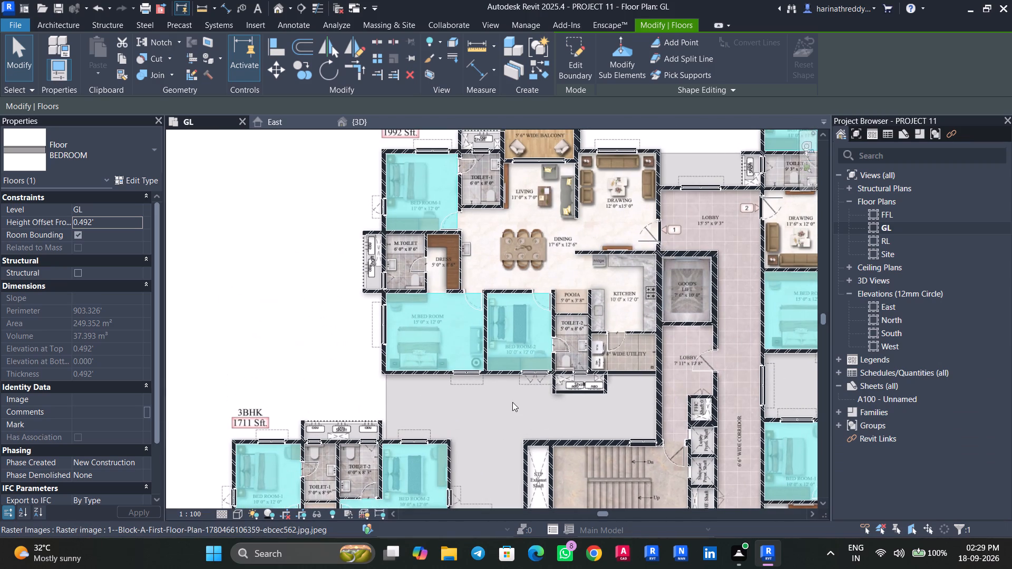
pyautogui.press('Escape')
# Set the draw layer of the Block-A first floor plan raster image to Foreground.
pyautogui.scroll(-4, 512, 401)
pyautogui.moveTo(512, 419); pyautogui.dragTo(472, 290, button='middle')
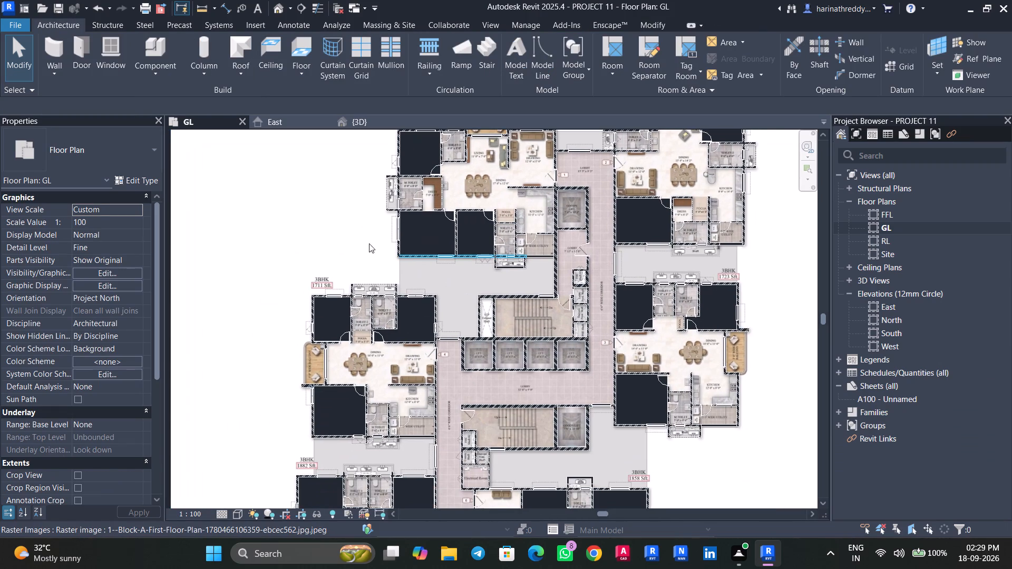
pyautogui.click(304, 220)
pyautogui.click(147, 287)
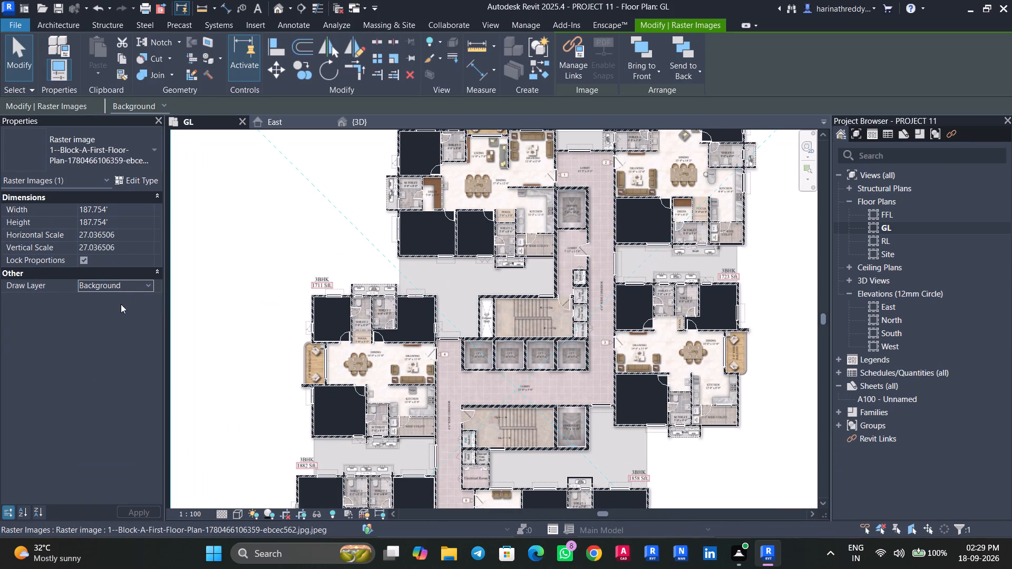
pyautogui.click(122, 310)
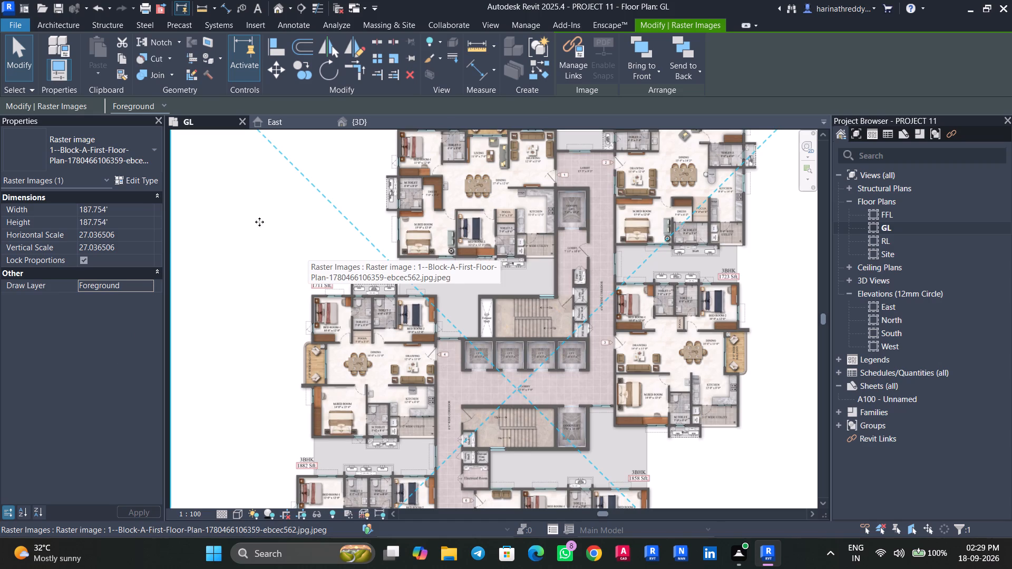
pyautogui.press('Escape')
# Inspect the bedroom floors within the walls of the whole apartment block in the 3D view.
pyautogui.click(362, 122)
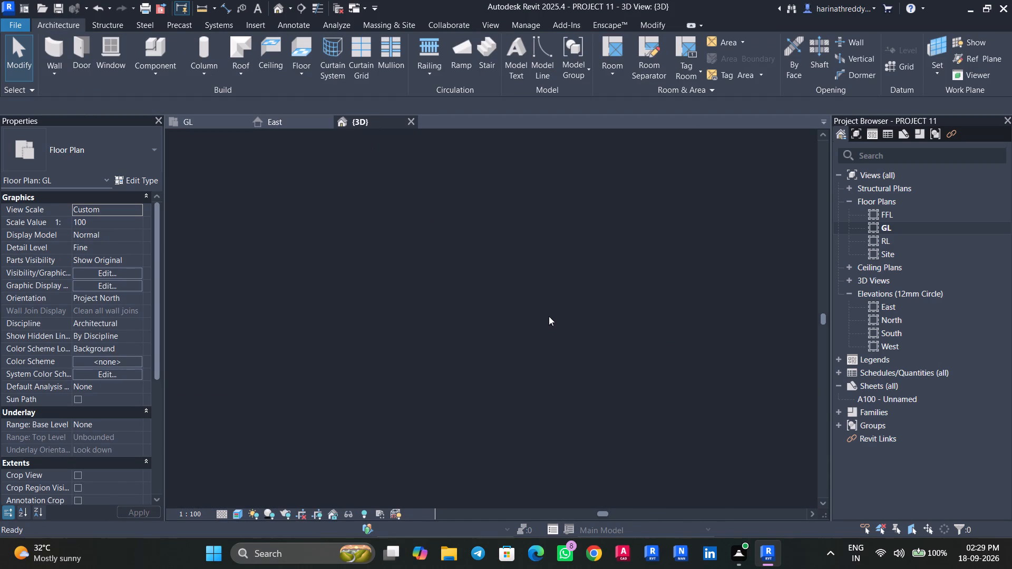
pyautogui.scroll(-12, 733, 410)
pyautogui.scroll(3, 527, 267)
pyautogui.scroll(-1, 527, 267)
pyautogui.scroll(3, 527, 267)
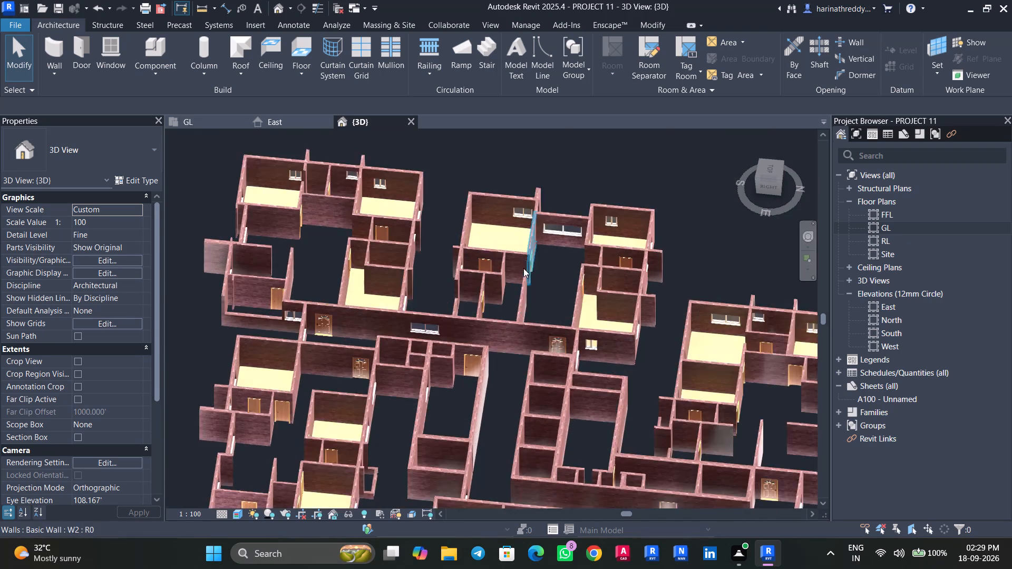
pyautogui.scroll(5, 523, 268)
pyautogui.scroll(-14, 561, 282)
pyautogui.keyDown('shift'); pyautogui.moveTo(472, 437); pyautogui.dragTo(543, 410, button='middle'); pyautogui.keyUp('shift')
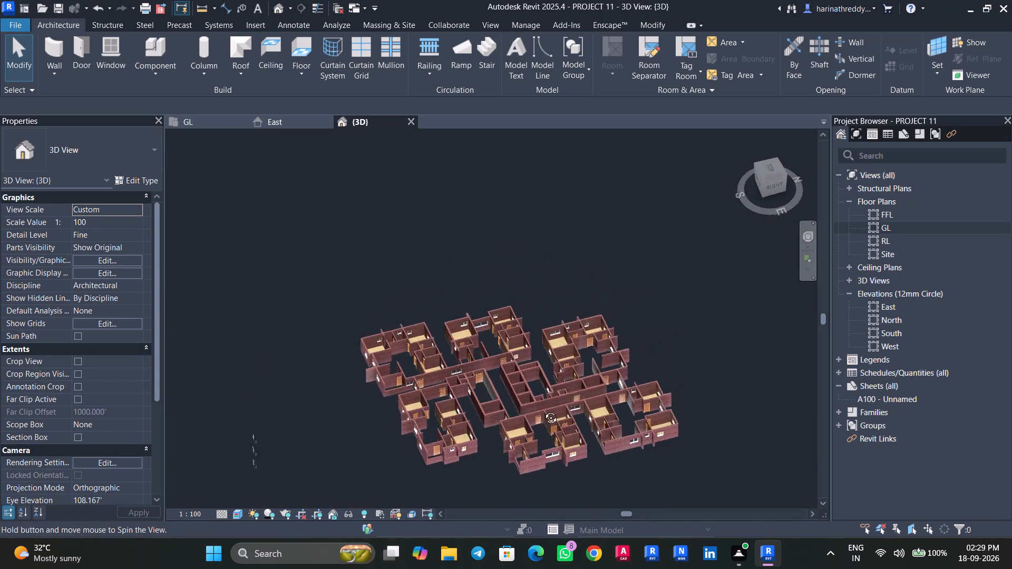
pyautogui.keyDown('shift'); pyautogui.moveTo(543, 410); pyautogui.dragTo(589, 401, button='middle'); pyautogui.keyUp('shift')
pyautogui.scroll(5, 644, 466)
pyautogui.moveTo(656, 490); pyautogui.dragTo(766, 359, button='middle')
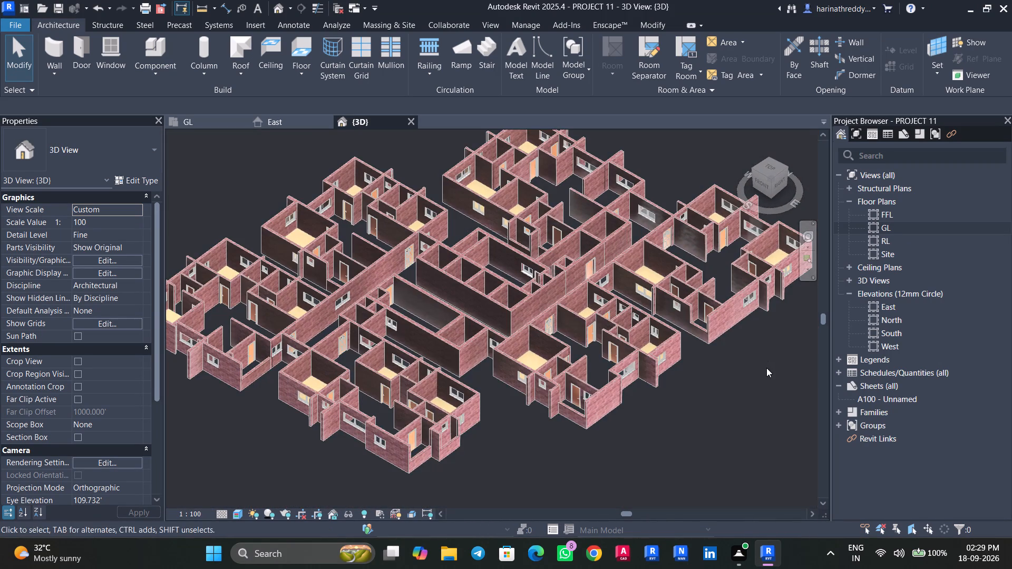
pyautogui.scroll(-4, 766, 368)
pyautogui.moveTo(763, 377); pyautogui.dragTo(661, 433, button='middle')
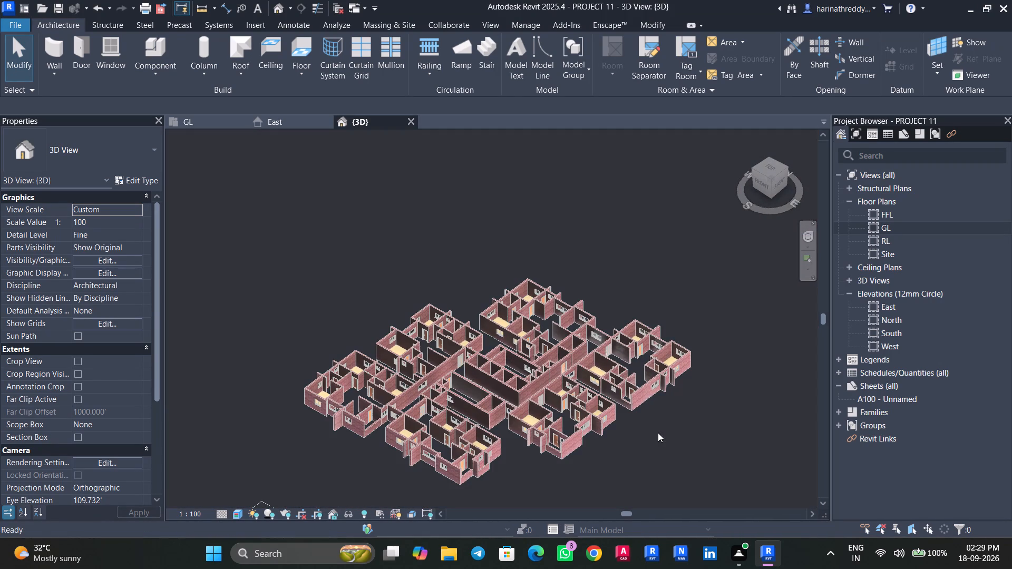
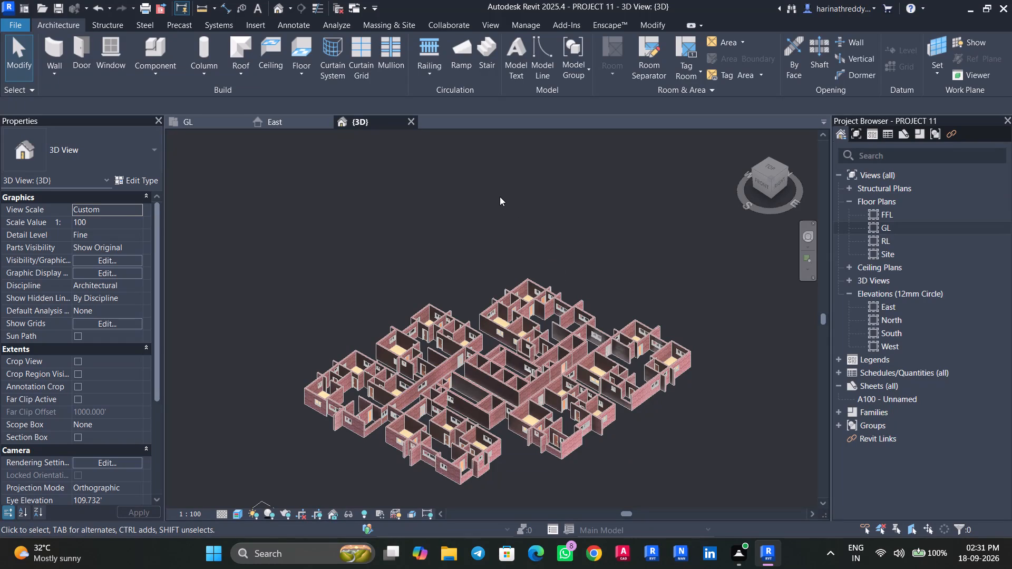
# Start a floor on the GL floor plan and duplicate the BEDROOM floor type as a new type named TOILET.
pyautogui.click(191, 121)
pyautogui.scroll(-4, 327, 263)
pyautogui.scroll(10, 354, 359)
pyautogui.moveTo(361, 427); pyautogui.dragTo(414, 291, button='middle')
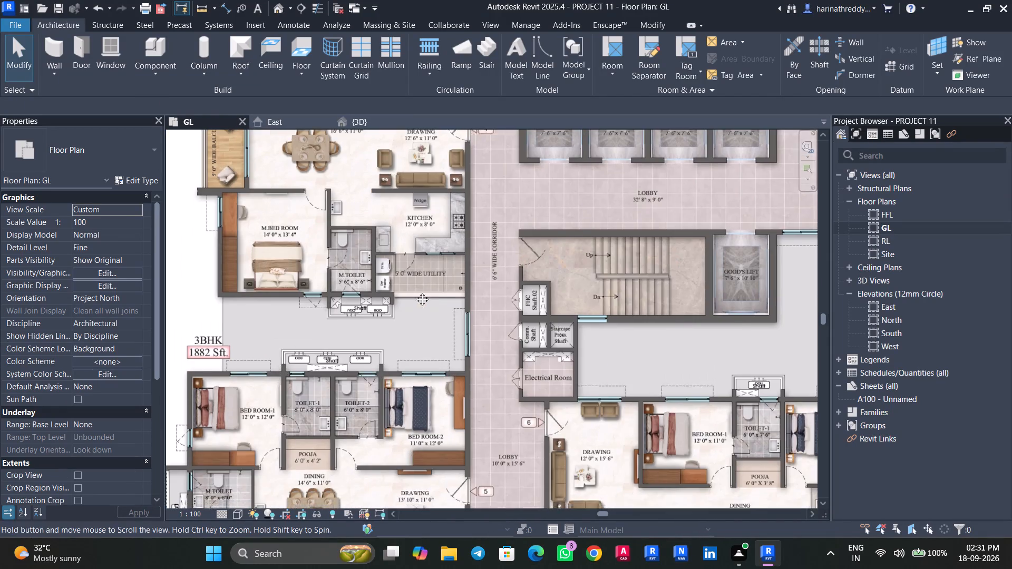
pyautogui.moveTo(414, 291); pyautogui.dragTo(420, 283, button='middle')
pyautogui.scroll(1, 413, 328)
pyautogui.scroll(-1, 413, 328)
pyautogui.scroll(2, 413, 328)
pyautogui.moveTo(416, 327); pyautogui.dragTo(481, 283, button='middle')
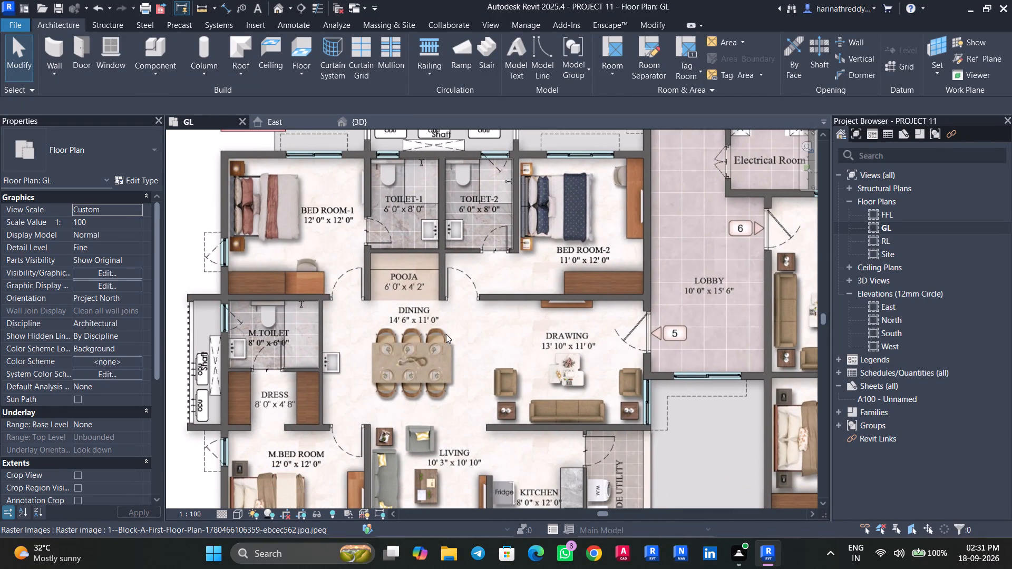
pyautogui.click(298, 74)
pyautogui.click(305, 93)
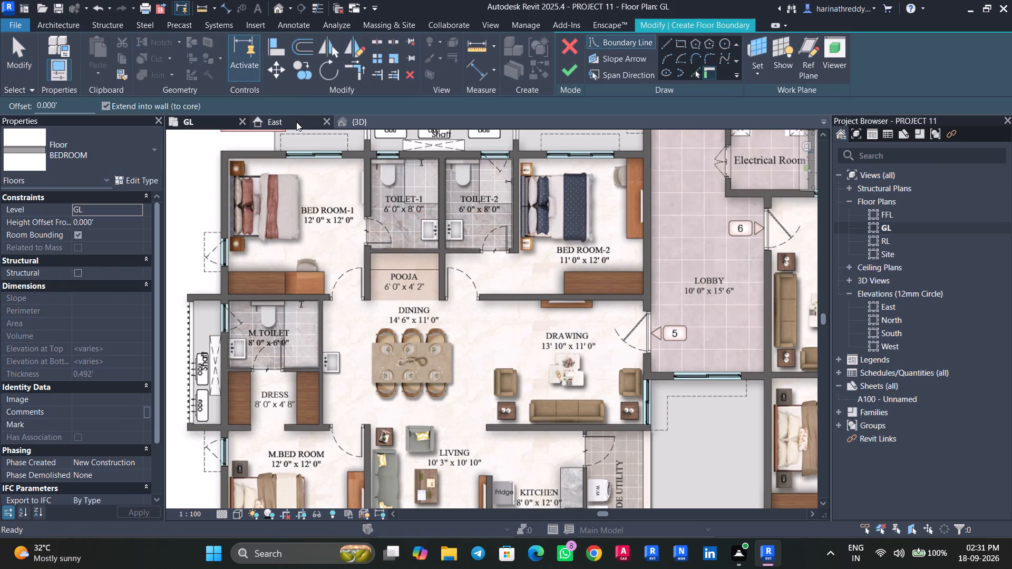
pyautogui.click(151, 180)
pyautogui.click(955, 159)
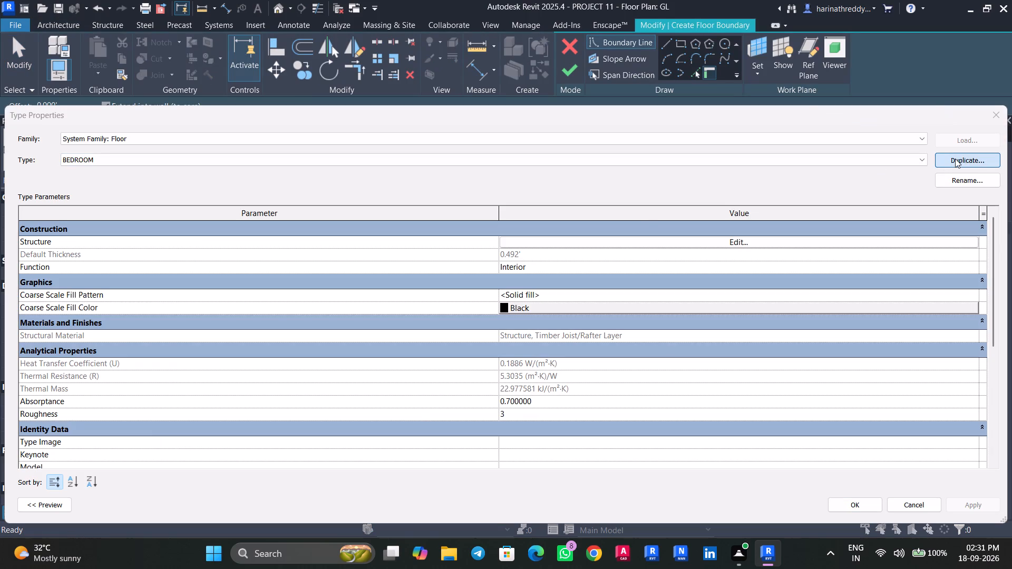
pyautogui.write('TOILET')
pyautogui.press('Return')
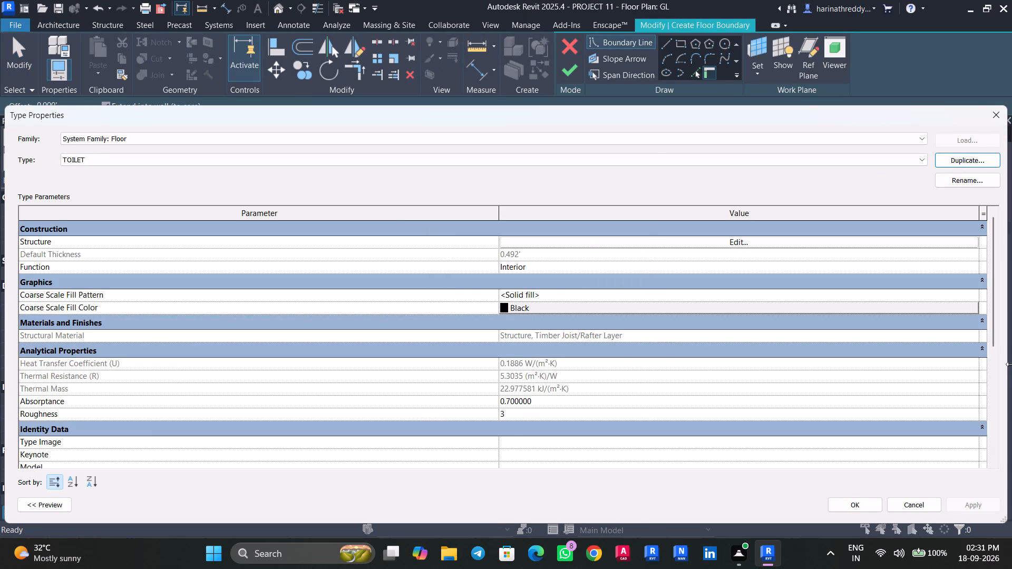
pyautogui.click(853, 508)
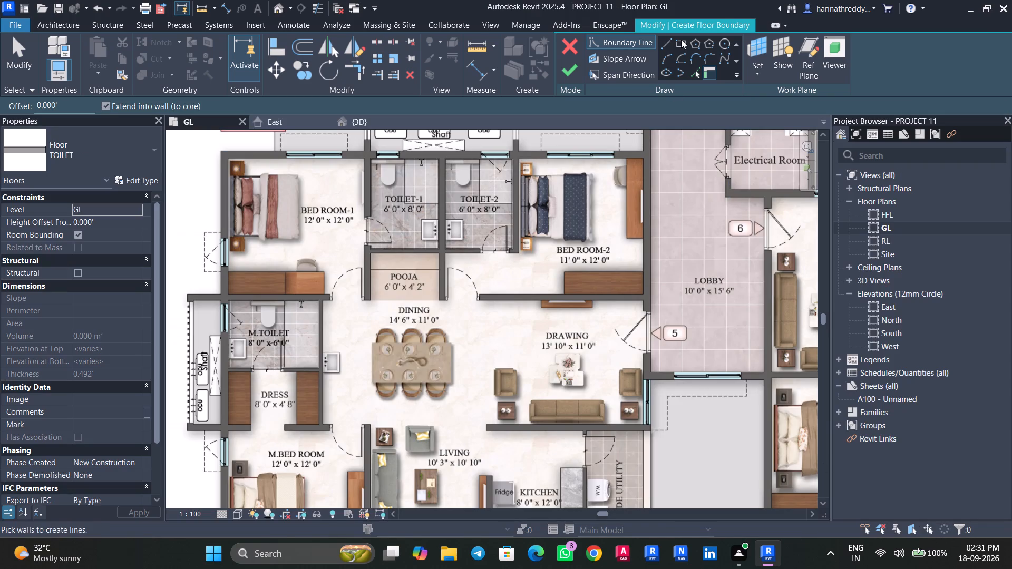
# Sketch rectangular floor boundaries along the inner wall faces of TOILET-2 and TOILET-1 in the 1882 Sft. 3BHK flat.
pyautogui.click(681, 40)
pyautogui.scroll(5, 425, 176)
pyautogui.moveTo(489, 156); pyautogui.dragTo(455, 224, button='middle')
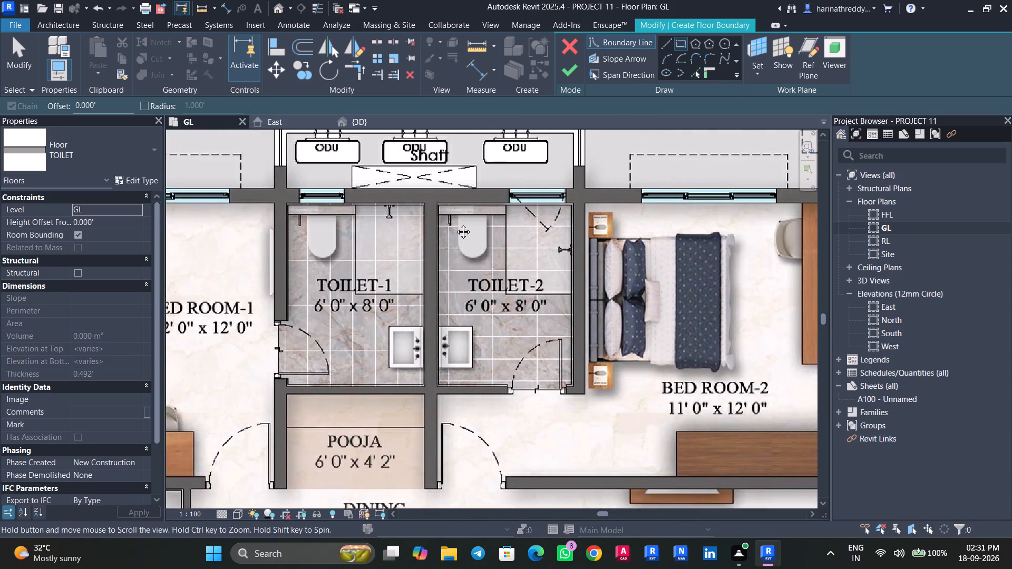
pyautogui.moveTo(455, 224); pyautogui.dragTo(361, 274, button='middle')
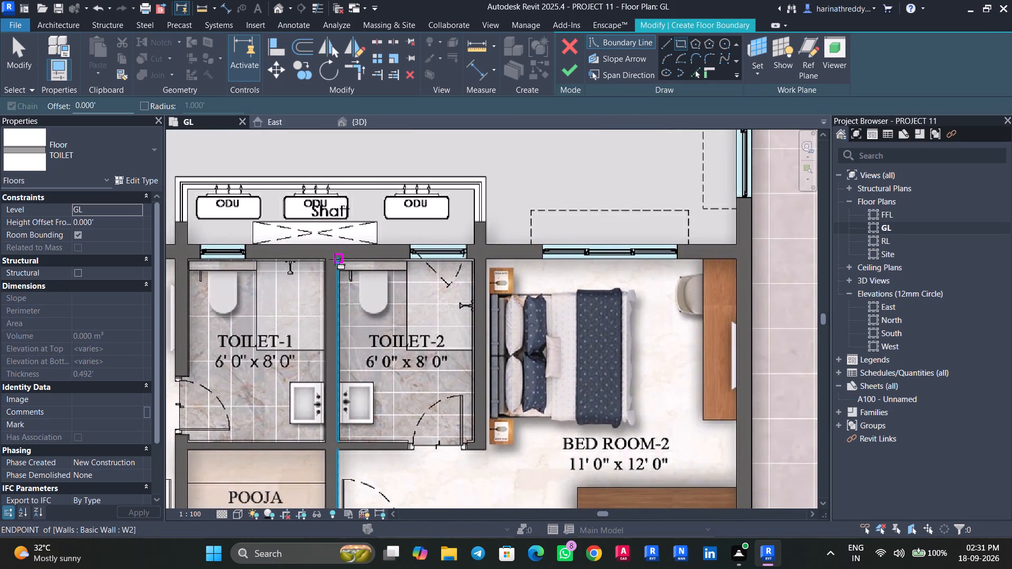
pyautogui.click(335, 259)
pyautogui.click(474, 439)
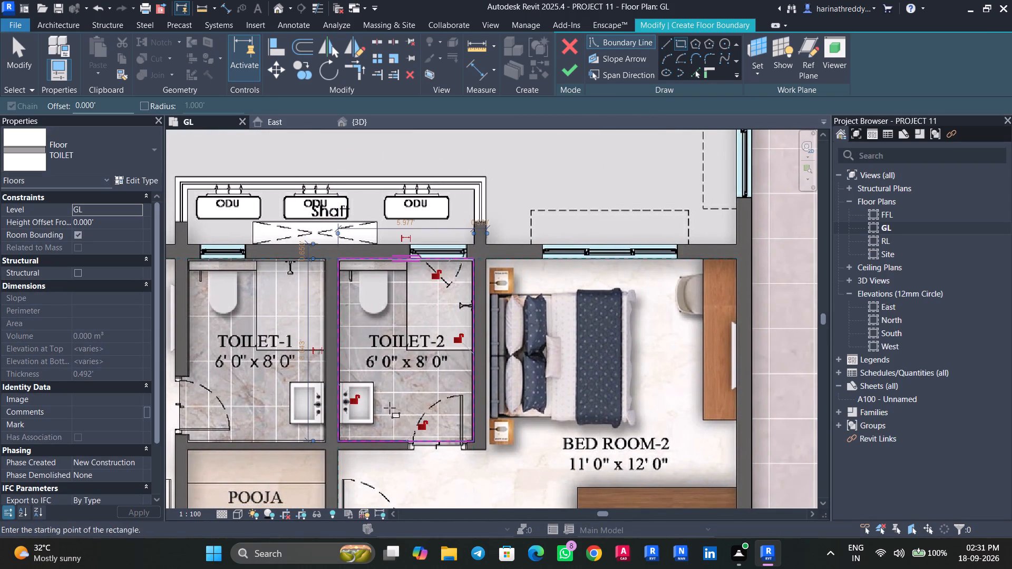
pyautogui.moveTo(390, 408); pyautogui.dragTo(601, 431, button='middle')
pyautogui.click(401, 282)
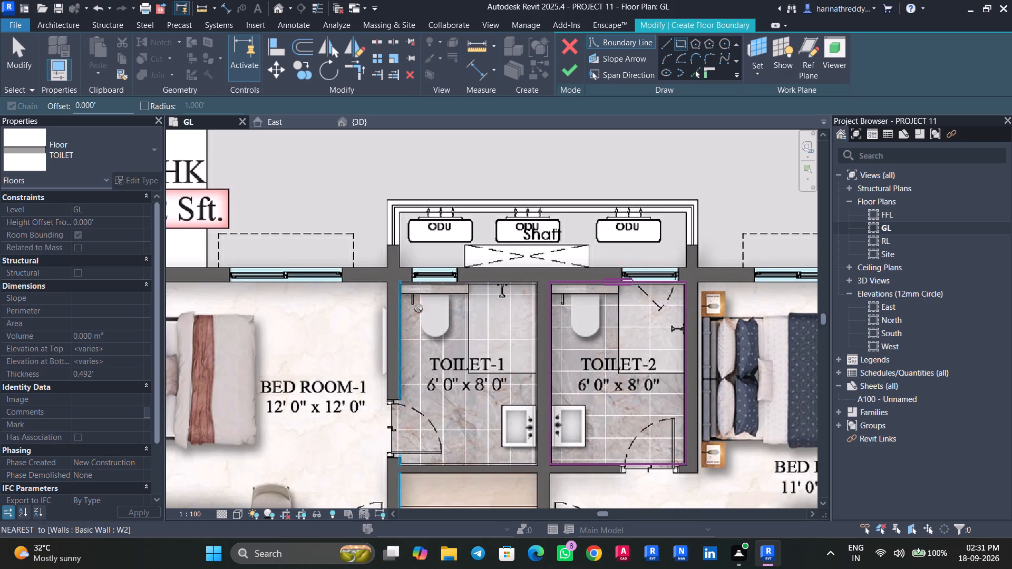
pyautogui.click(535, 466)
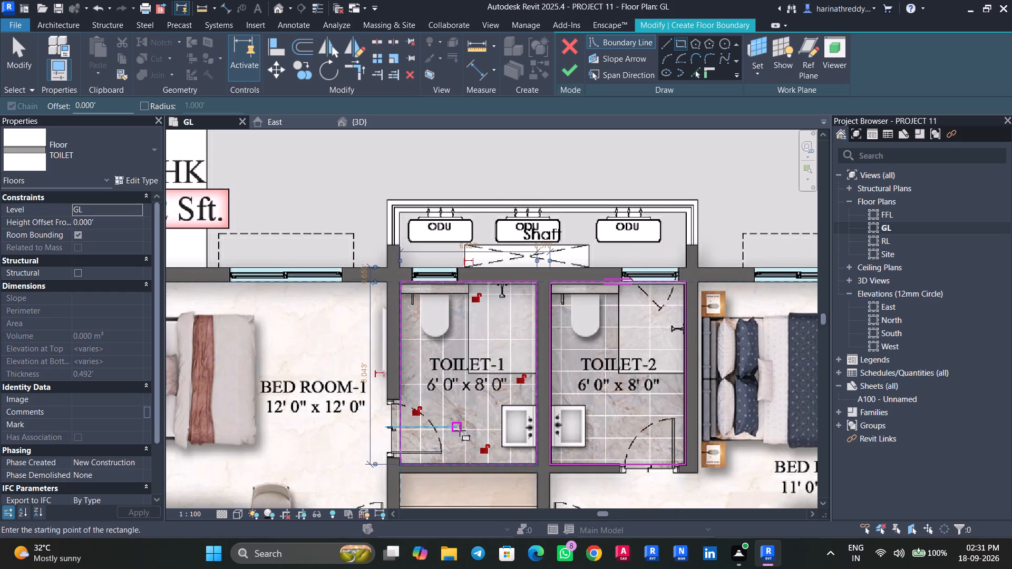
# Sketch a rectangular floor boundary inside the 8'0" x 6'0" M.TOILET of the 1882 Sft. flat.
pyautogui.scroll(-2, 460, 430)
pyautogui.moveTo(460, 430); pyautogui.dragTo(445, 348, button='middle')
pyautogui.scroll(-2, 445, 348)
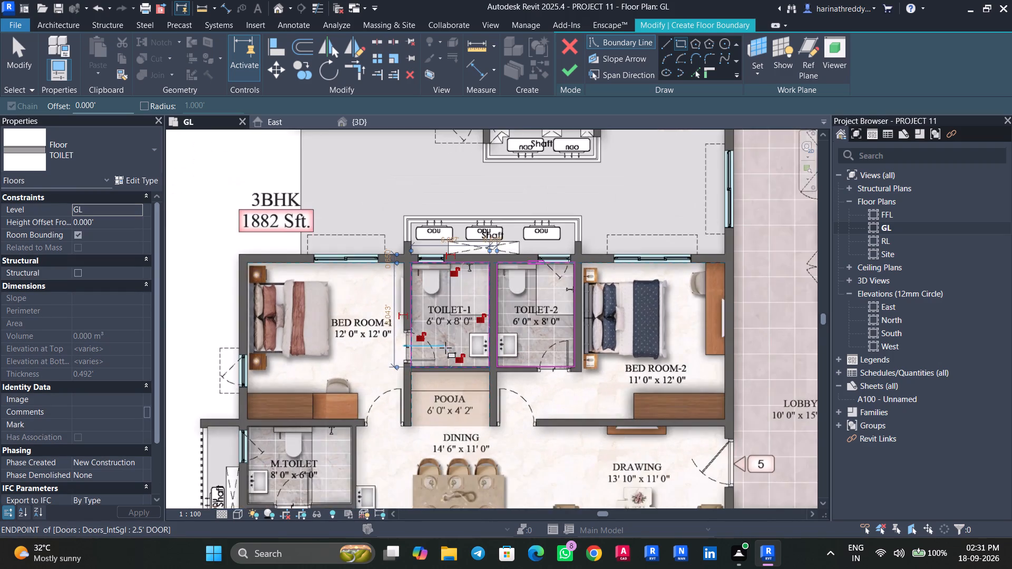
pyautogui.scroll(-3, 445, 348)
pyautogui.moveTo(475, 424); pyautogui.dragTo(509, 273, button='middle')
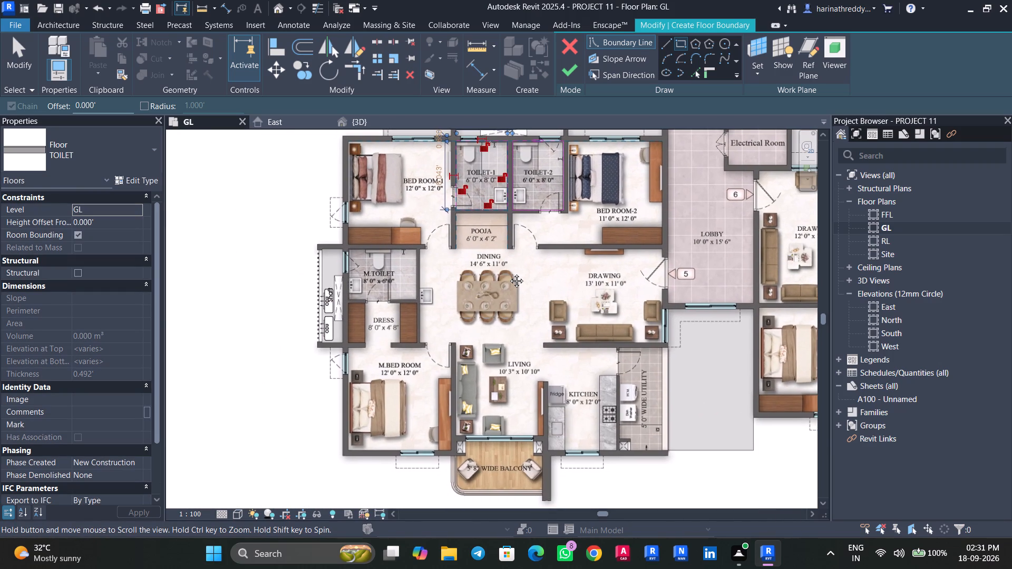
pyautogui.moveTo(509, 273); pyautogui.dragTo(468, 306, button='middle')
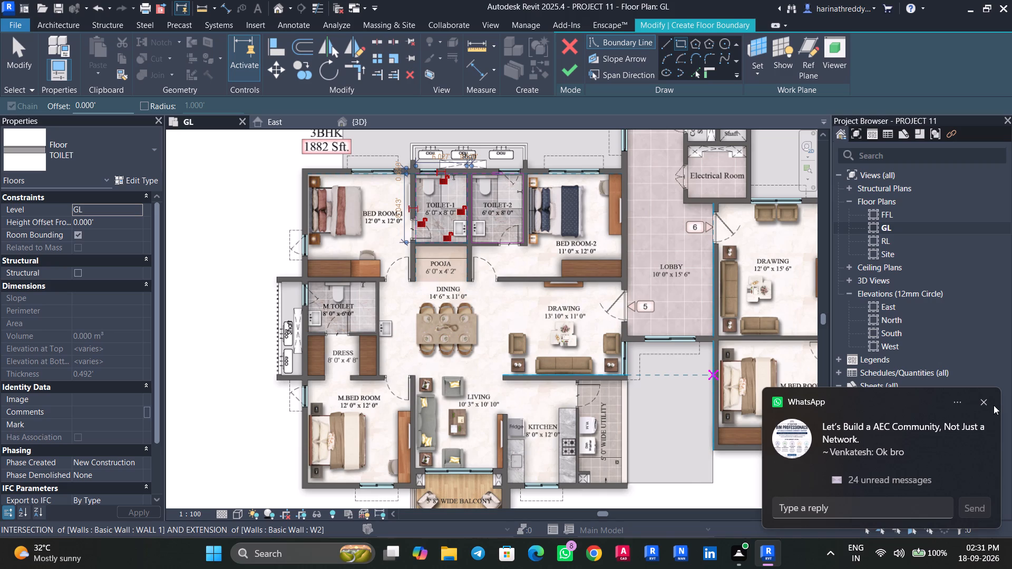
pyautogui.click(987, 404)
pyautogui.scroll(7, 338, 298)
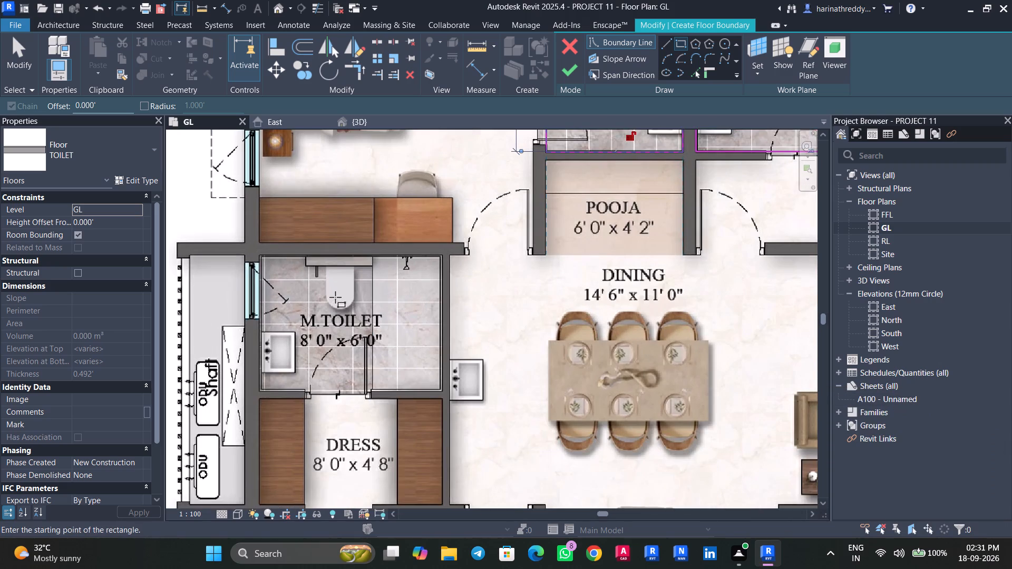
pyautogui.moveTo(335, 312); pyautogui.dragTo(337, 349, button='middle')
pyautogui.click(262, 292)
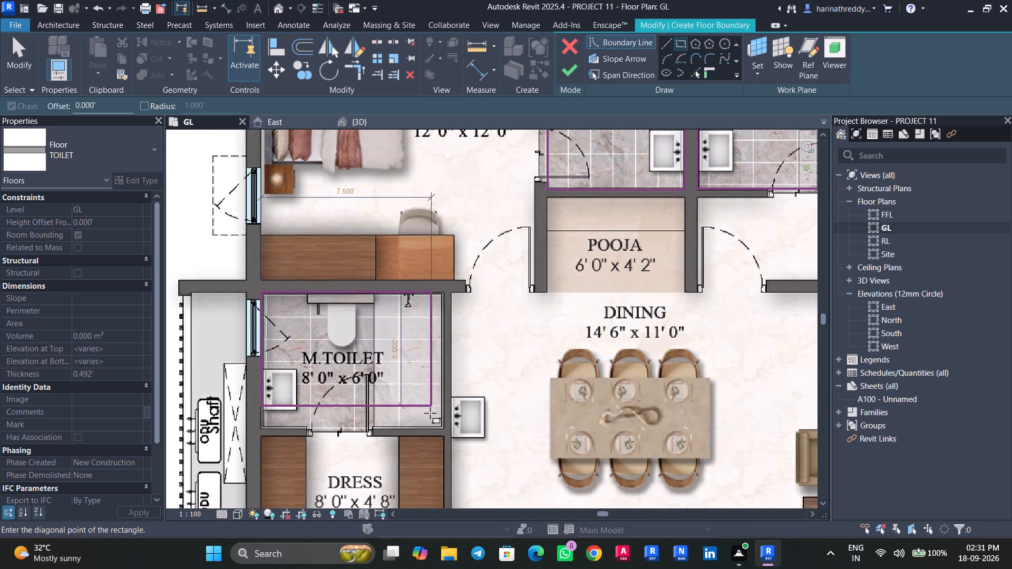
pyautogui.click(446, 426)
# Sketch a rectangular floor boundary inside the 6'0" x 8'6" M.TOILET of the neighbouring 1858 Sft. flat.
pyautogui.scroll(-6, 398, 394)
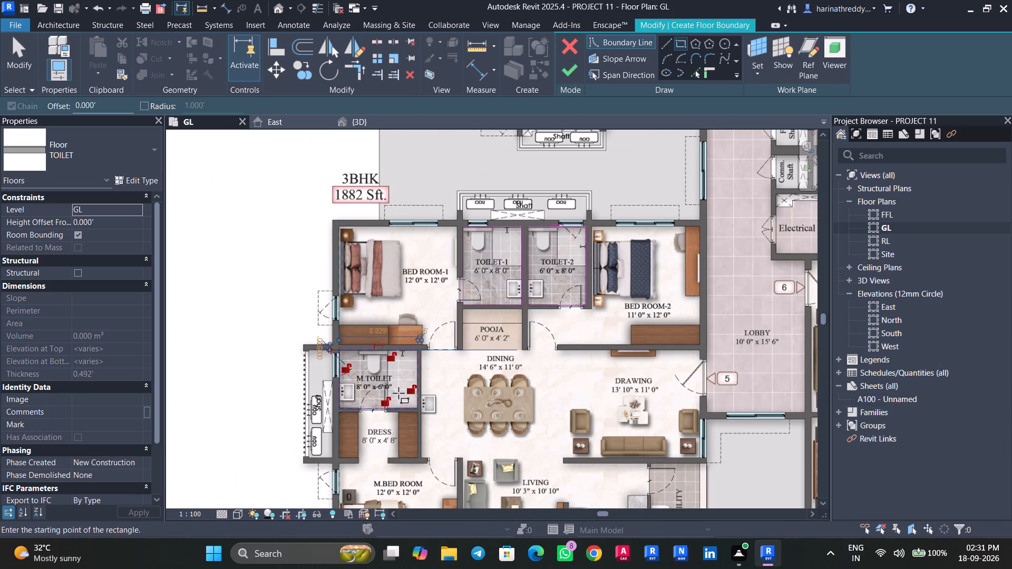
pyautogui.scroll(-2, 542, 388)
pyautogui.scroll(1, 542, 388)
pyautogui.scroll(-1, 542, 388)
pyautogui.moveTo(552, 409); pyautogui.dragTo(392, 264, button='middle')
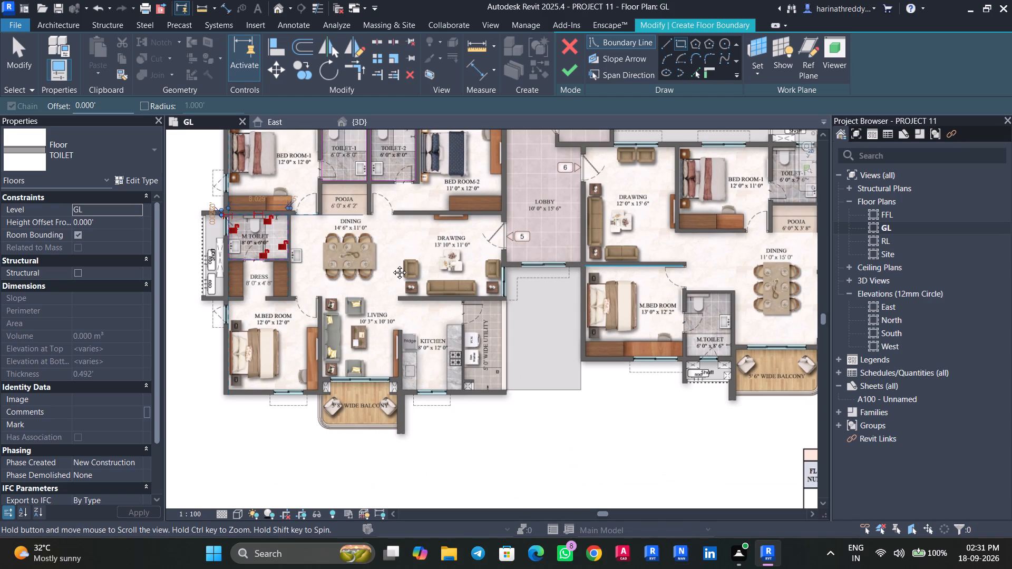
pyautogui.moveTo(392, 264); pyautogui.dragTo(270, 336, button='middle')
pyautogui.scroll(5, 557, 408)
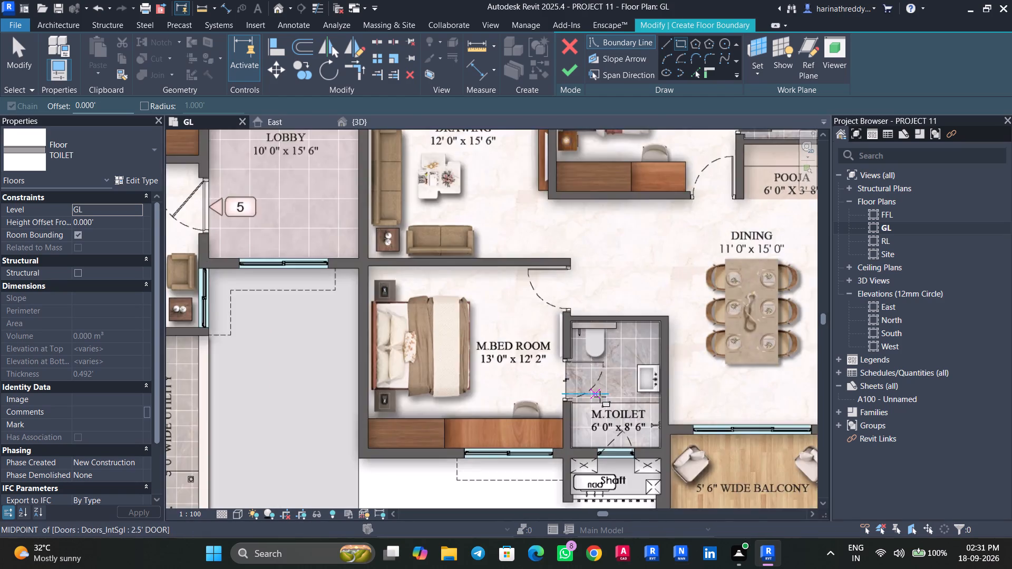
pyautogui.scroll(4, 600, 397)
pyautogui.moveTo(600, 397); pyautogui.dragTo(424, 394, button='middle')
pyautogui.scroll(4, 425, 388)
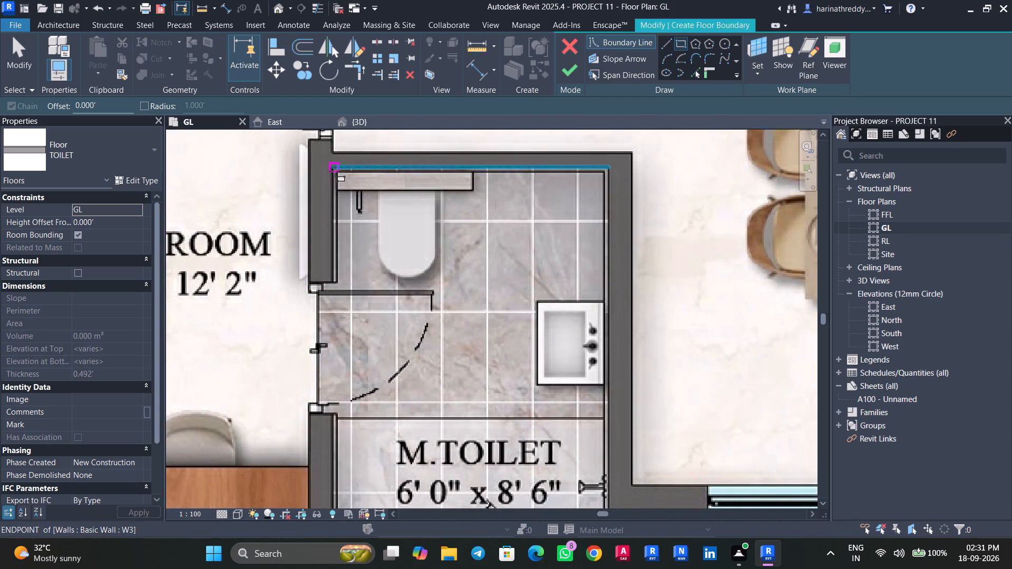
pyautogui.click(336, 171)
pyautogui.moveTo(465, 389); pyautogui.dragTo(458, 187, button='middle')
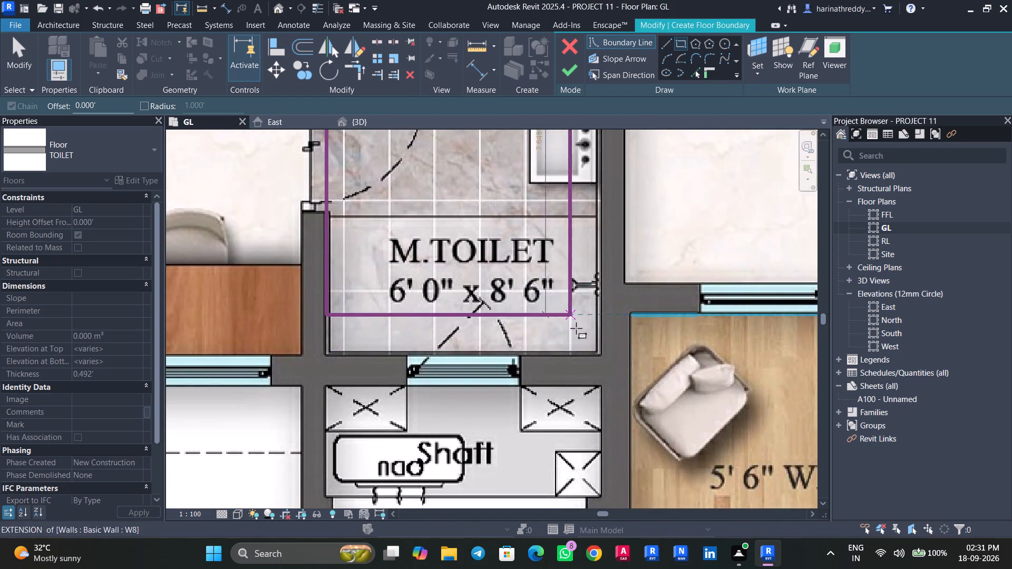
pyautogui.click(598, 353)
# Sketch a rectangular floor boundary inside the 8'6" x 5'0" TOILET-2 of the 1858 Sft. flat.
pyautogui.scroll(-7, 514, 371)
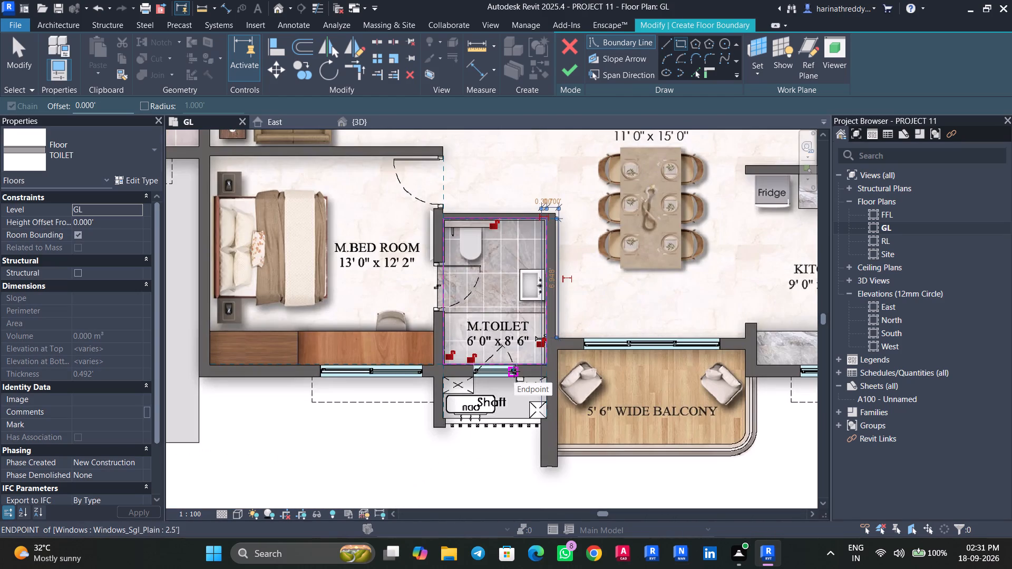
pyautogui.moveTo(515, 312); pyautogui.dragTo(432, 443, button='middle')
pyautogui.moveTo(583, 348); pyautogui.dragTo(400, 214, button='middle')
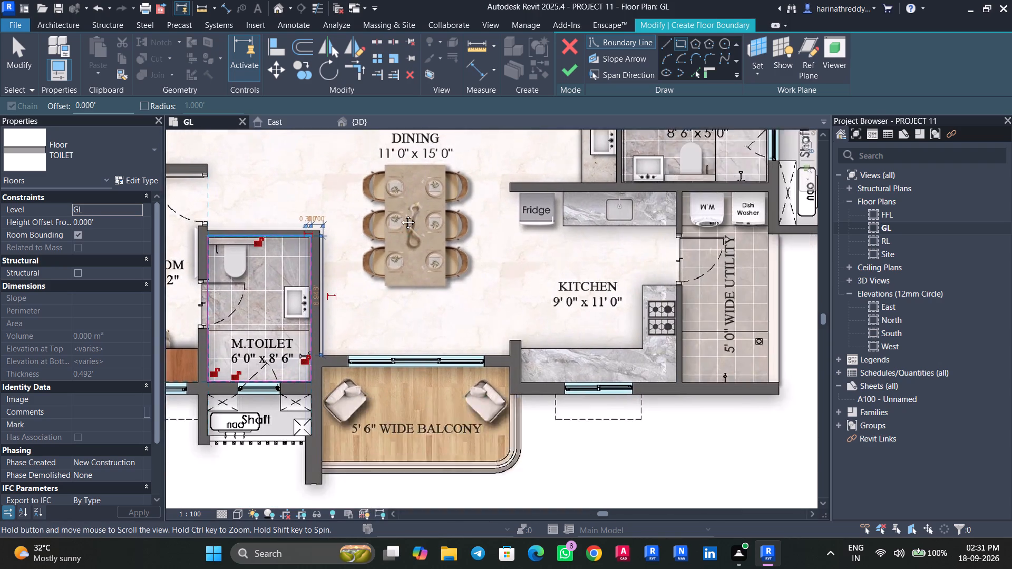
pyautogui.moveTo(400, 214); pyautogui.dragTo(379, 405, button='middle')
pyautogui.moveTo(589, 331); pyautogui.dragTo(534, 409, button='middle')
pyautogui.scroll(9, 648, 411)
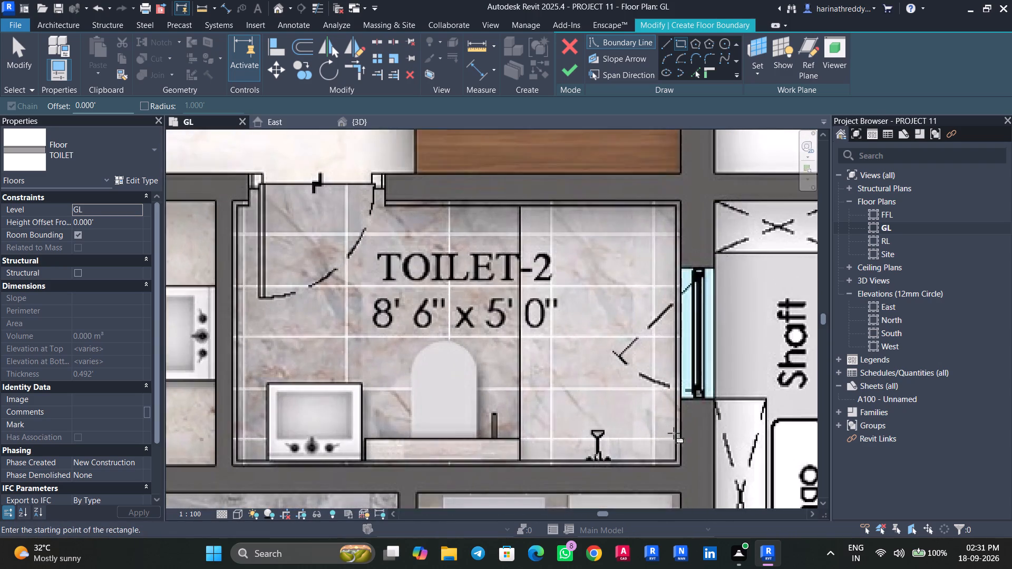
pyautogui.click(680, 470)
pyautogui.moveTo(331, 293); pyautogui.dragTo(602, 375, button='middle')
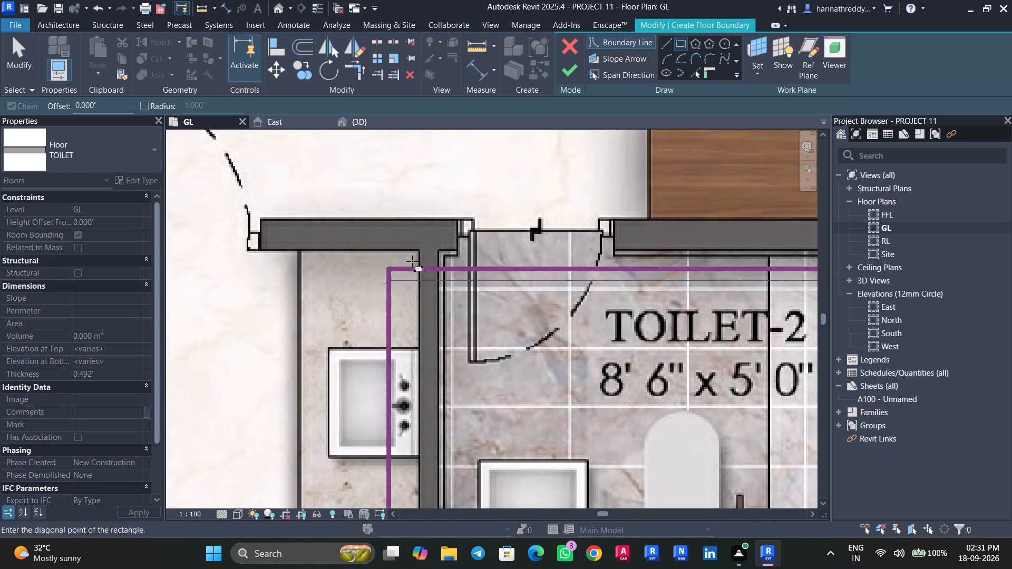
pyautogui.click(438, 249)
# Sketch a rectangular floor boundary inside the 6'0" x 7'6" TOILET-1 of the 1858 Sft. flat.
pyautogui.scroll(-4, 500, 351)
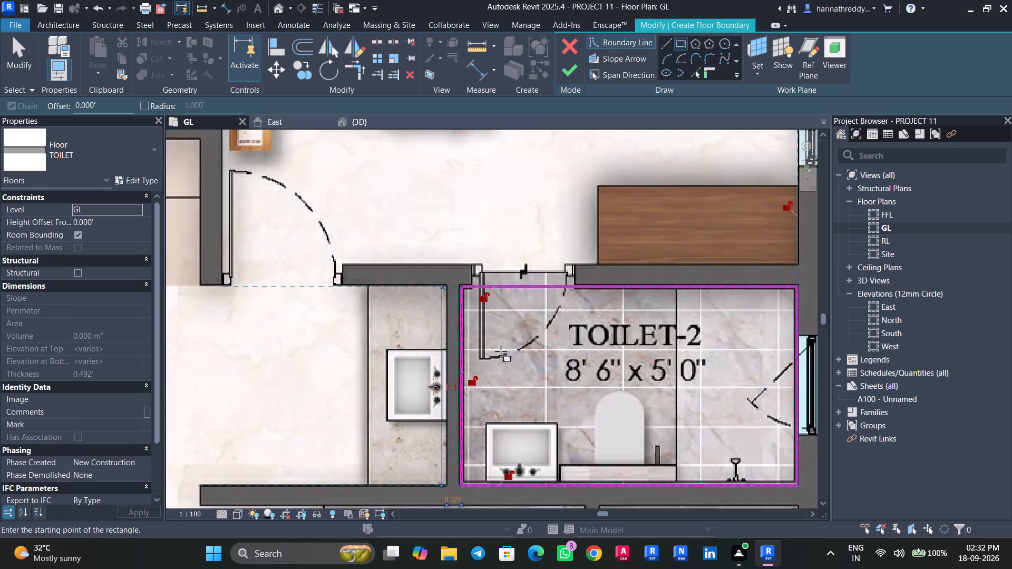
pyautogui.scroll(-4, 501, 351)
pyautogui.moveTo(501, 351); pyautogui.dragTo(513, 415, button='middle')
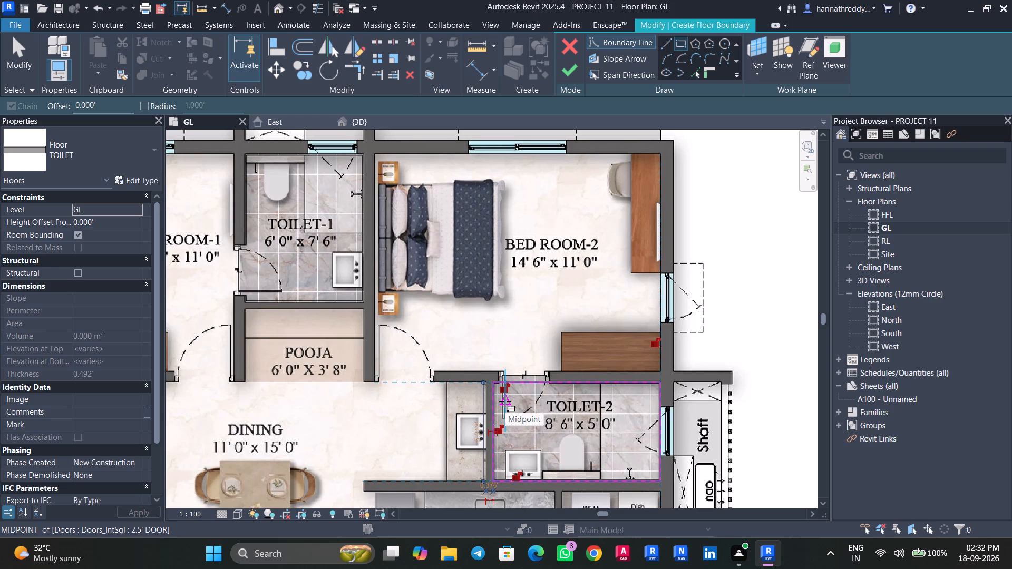
pyautogui.moveTo(477, 306); pyautogui.dragTo(563, 345, button='middle')
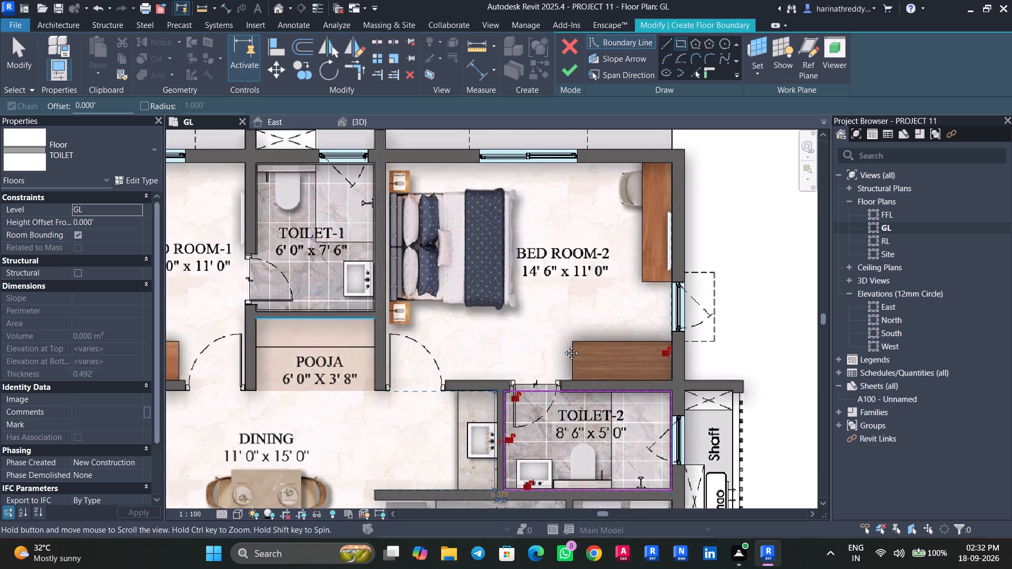
pyautogui.moveTo(563, 345); pyautogui.dragTo(645, 366, button='middle')
pyautogui.scroll(5, 440, 230)
pyautogui.scroll(7, 388, 200)
pyautogui.click(378, 183)
pyautogui.scroll(-8, 528, 367)
pyautogui.moveTo(591, 420); pyautogui.dragTo(529, 252, button='middle')
pyautogui.click(625, 400)
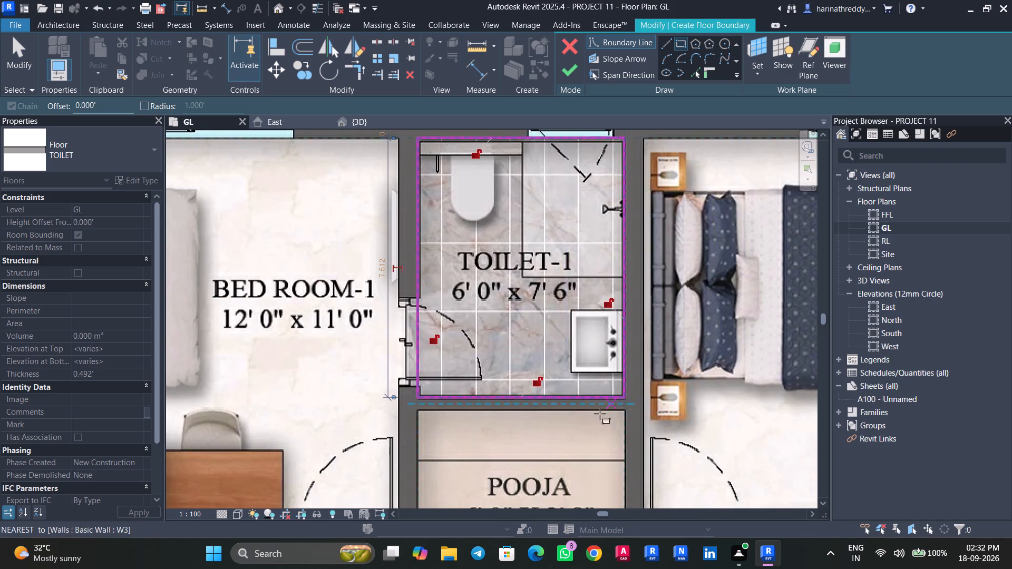
# Sketch a rectangular floor boundary inside the 5'6" x 8'6" M.TOILET of the 1723 Sft. flat.
pyautogui.scroll(-2, 585, 435)
pyautogui.scroll(1, 585, 435)
pyautogui.scroll(-5, 585, 435)
pyautogui.moveTo(586, 433); pyautogui.dragTo(596, 277, button='middle')
pyautogui.scroll(-3, 576, 347)
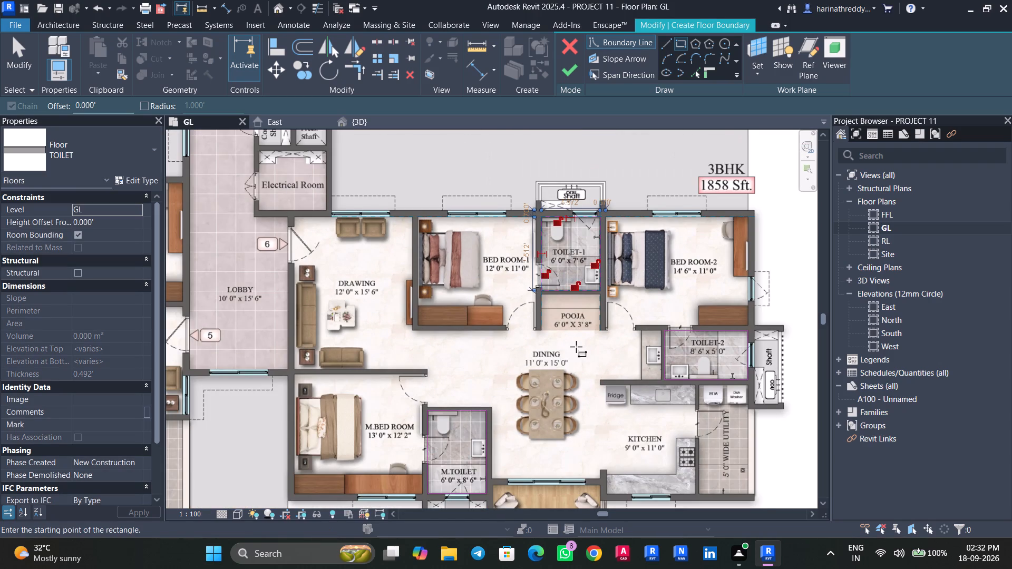
pyautogui.moveTo(576, 347); pyautogui.dragTo(598, 547, button='middle')
pyautogui.moveTo(631, 295); pyautogui.dragTo(329, 474, button='middle')
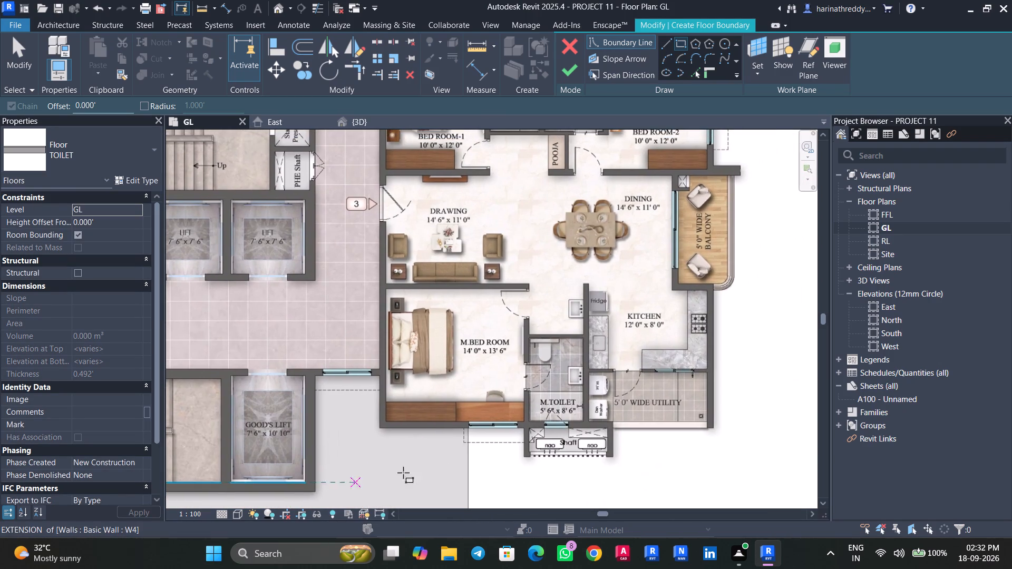
pyautogui.scroll(8, 576, 409)
pyautogui.click(592, 453)
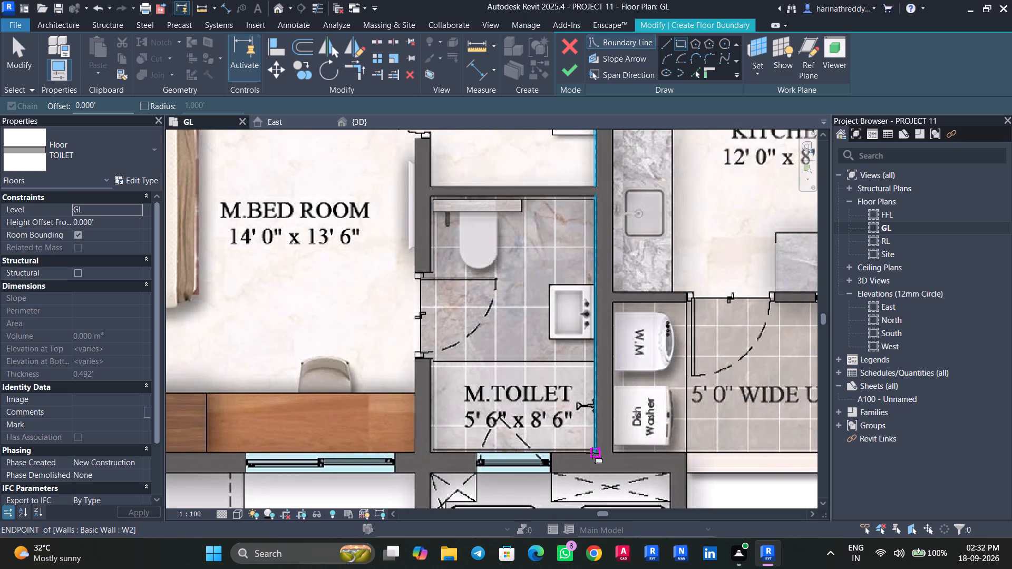
pyautogui.click(431, 198)
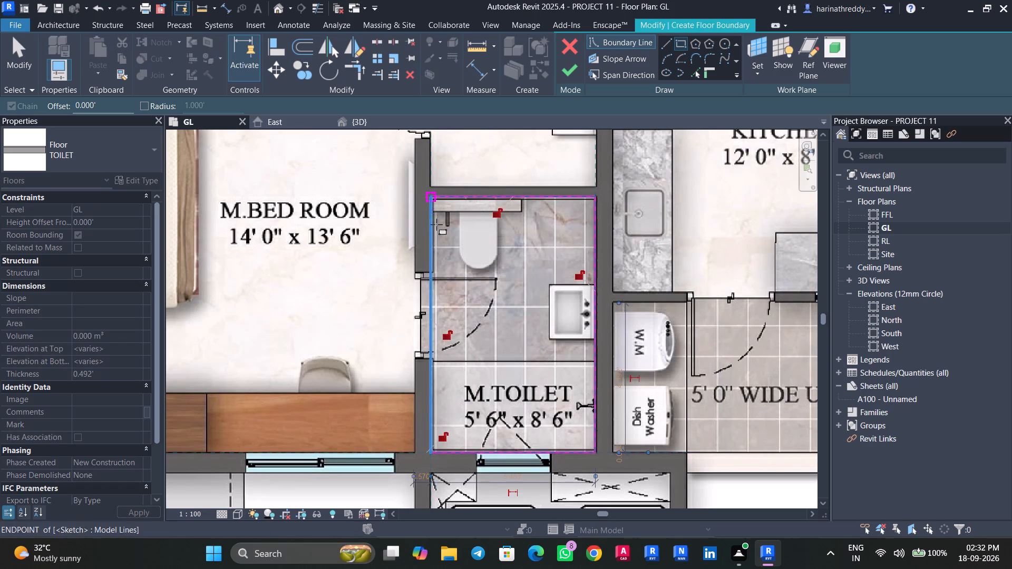
# Sketch a rectangular floor boundary inside the 6'0" x 8'2" TOILET-2 of the 1723 Sft. flat.
pyautogui.scroll(-6, 461, 298)
pyautogui.moveTo(469, 284); pyautogui.dragTo(498, 414, button='middle')
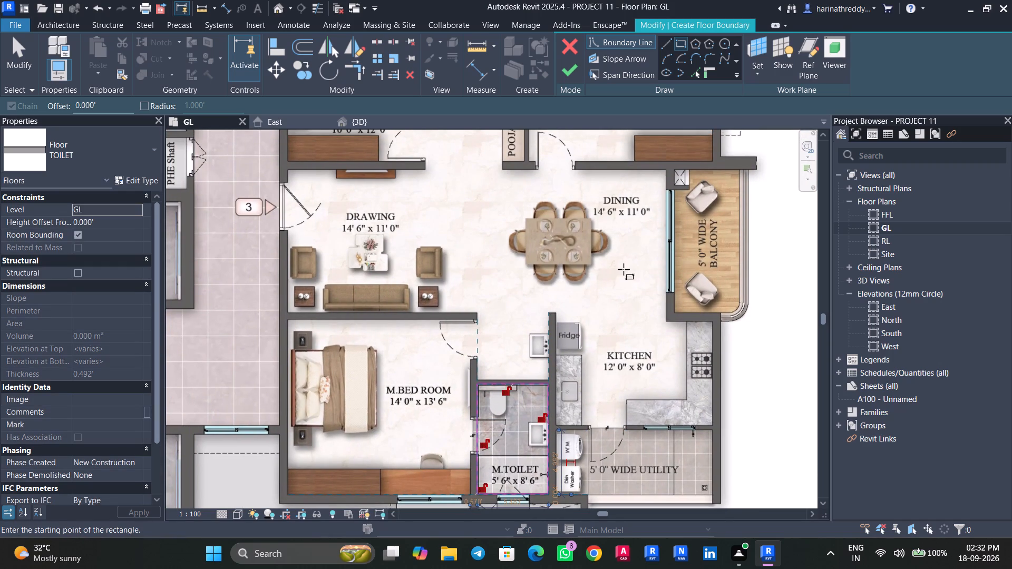
pyautogui.moveTo(624, 269); pyautogui.dragTo(578, 459, button='middle')
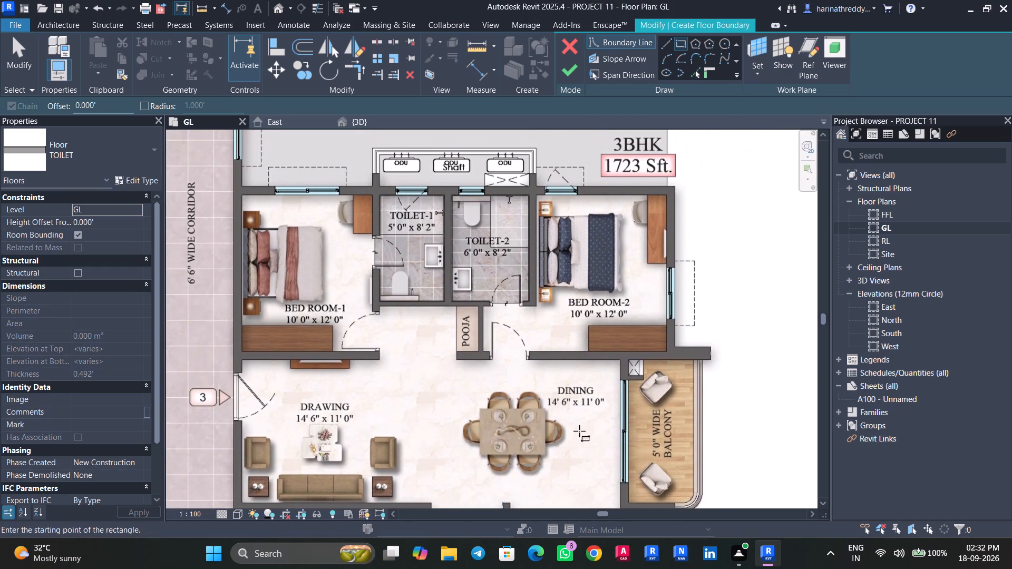
pyautogui.scroll(5, 445, 202)
pyautogui.click(456, 189)
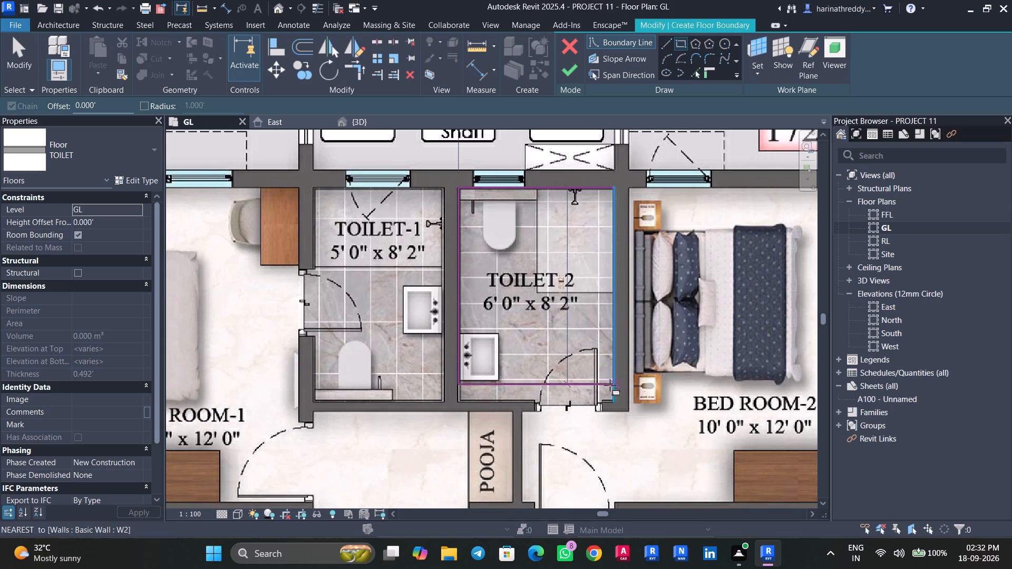
pyautogui.click(612, 398)
# Sketch a rectangular floor boundary inside the 5'0" x 8'2" TOILET-1 of the 1723 Sft. flat.
pyautogui.moveTo(366, 278); pyautogui.dragTo(414, 345, button='middle')
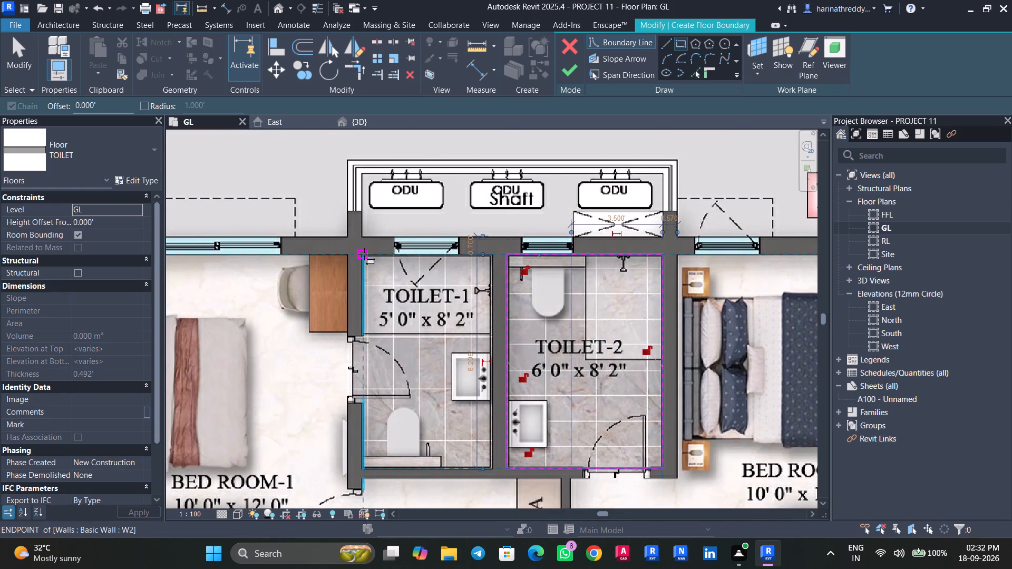
pyautogui.click(363, 254)
pyautogui.click(493, 466)
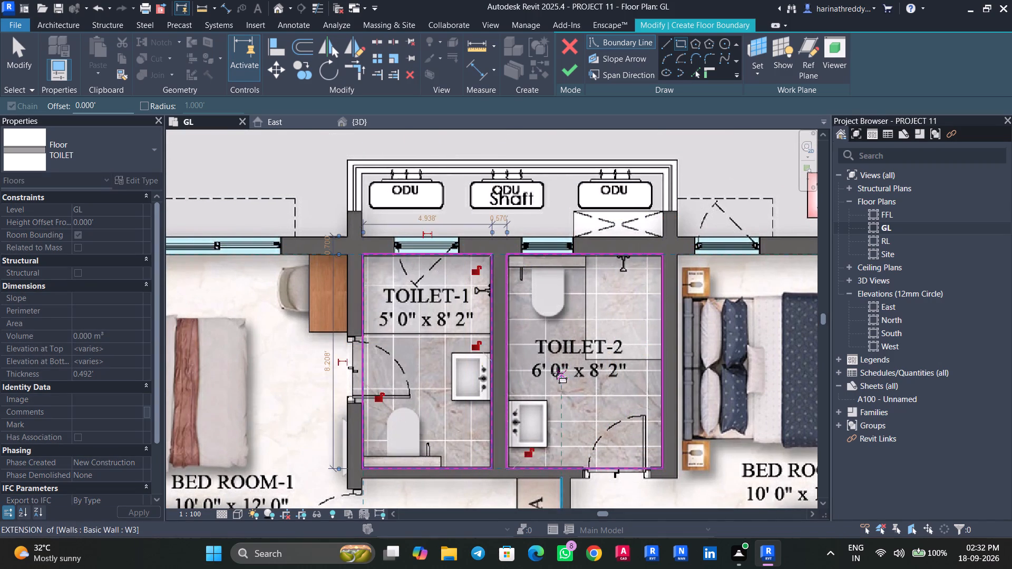
# Sketch a rectangular floor boundary inside the 9'4" x 5'6" M.TOILET of the 2001 Sft. flat.
pyautogui.scroll(-5, 557, 373)
pyautogui.moveTo(566, 350); pyautogui.dragTo(549, 483, button='middle')
pyautogui.moveTo(636, 339); pyautogui.dragTo(613, 460, button='middle')
pyautogui.scroll(1, 613, 460)
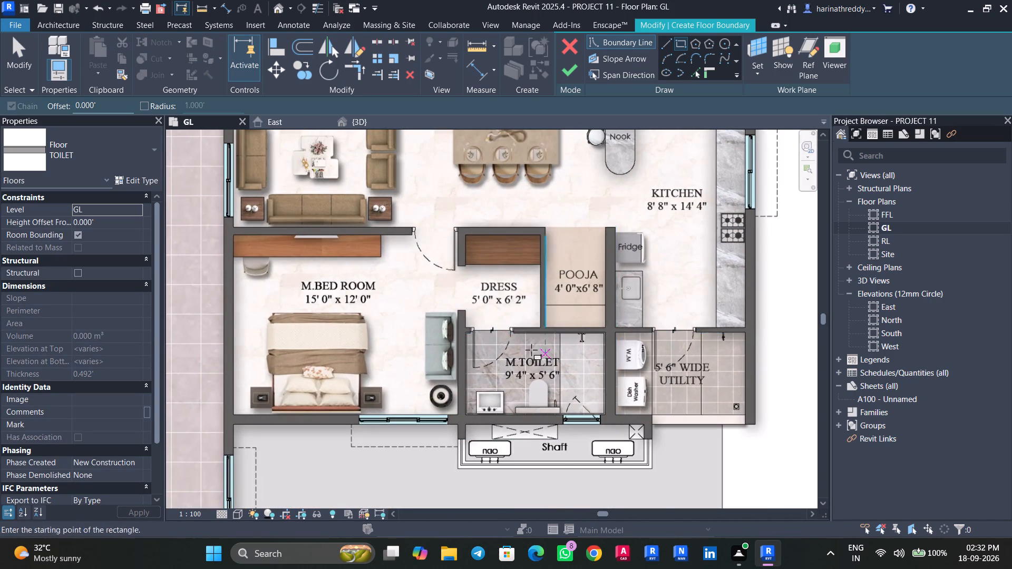
pyautogui.scroll(5, 461, 332)
pyautogui.click(469, 337)
pyautogui.moveTo(604, 428); pyautogui.dragTo(554, 369, button='middle')
pyautogui.click(702, 438)
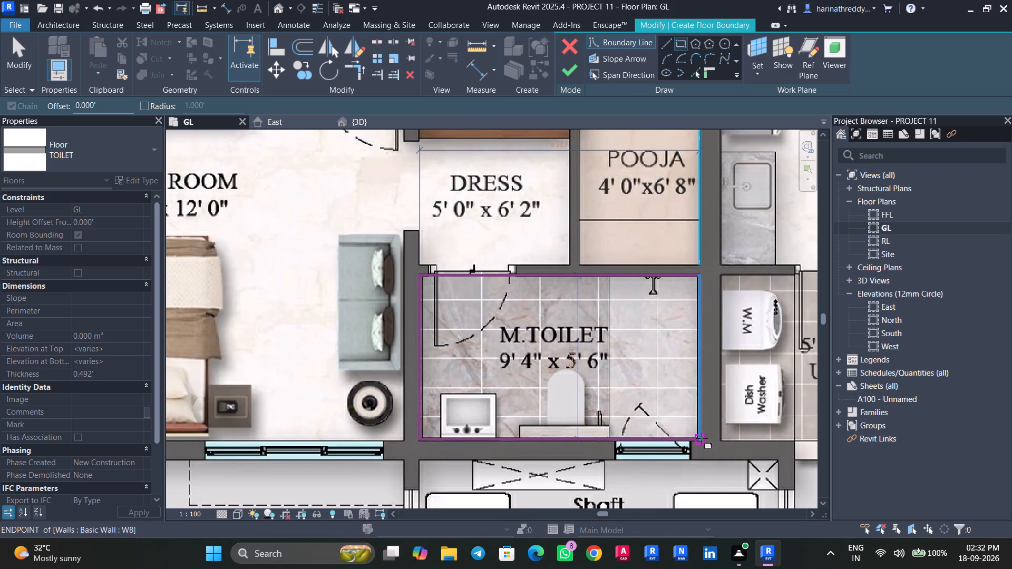
# Sketch a rectangular floor boundary inside the 9'0" x 6'0" TOILET-2 of the 2001 Sft. flat.
pyautogui.scroll(-8, 609, 393)
pyautogui.moveTo(609, 375); pyautogui.dragTo(522, 463, button='middle')
pyautogui.scroll(6, 628, 254)
pyautogui.moveTo(607, 253); pyautogui.dragTo(561, 367, button='middle')
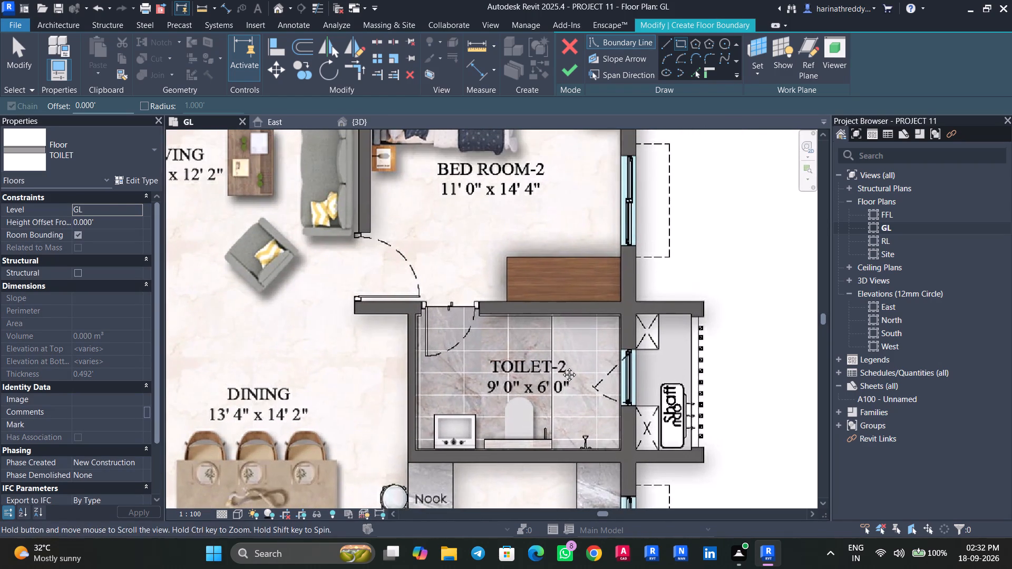
pyautogui.moveTo(561, 367); pyautogui.dragTo(561, 366, button='middle')
pyautogui.click(622, 450)
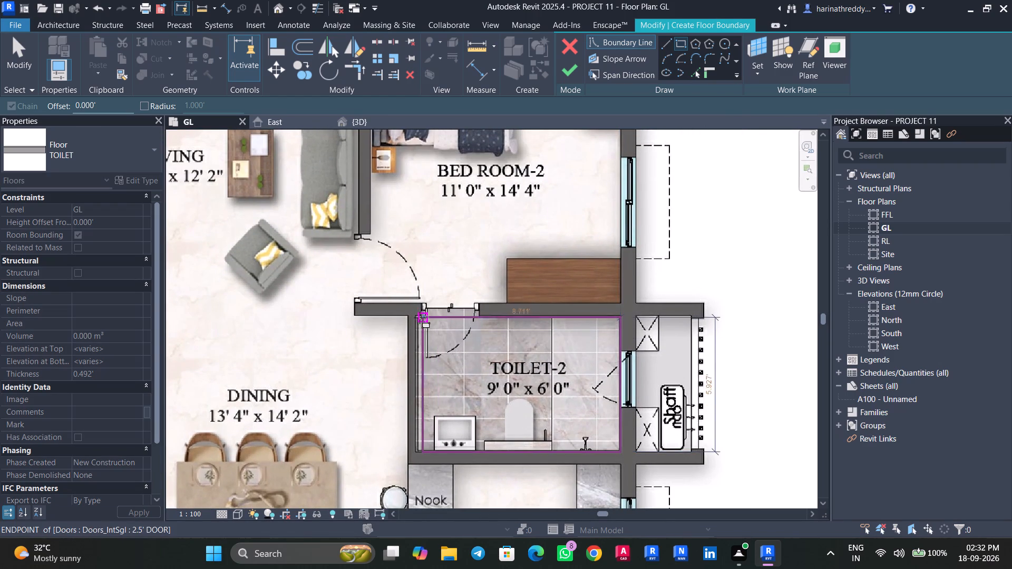
pyautogui.click(416, 318)
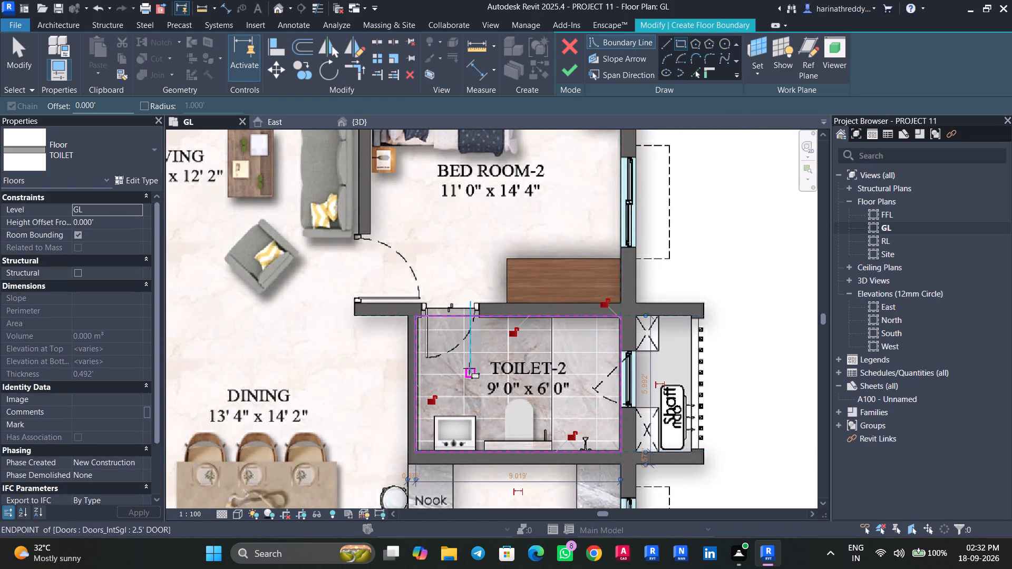
# Sketch a rectangular floor boundary inside the 9'3" x 5'0" TOILET-1 of the 2001 Sft. flat.
pyautogui.scroll(5, 471, 368)
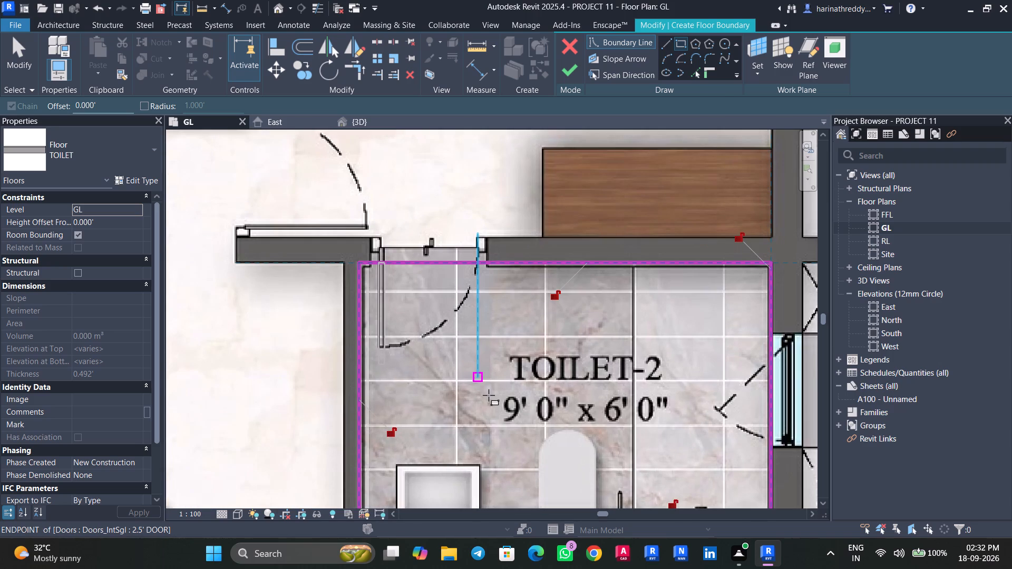
pyautogui.moveTo(489, 395); pyautogui.dragTo(504, 258, button='middle')
pyautogui.scroll(-8, 504, 258)
pyautogui.moveTo(504, 258); pyautogui.dragTo(510, 279, button='middle')
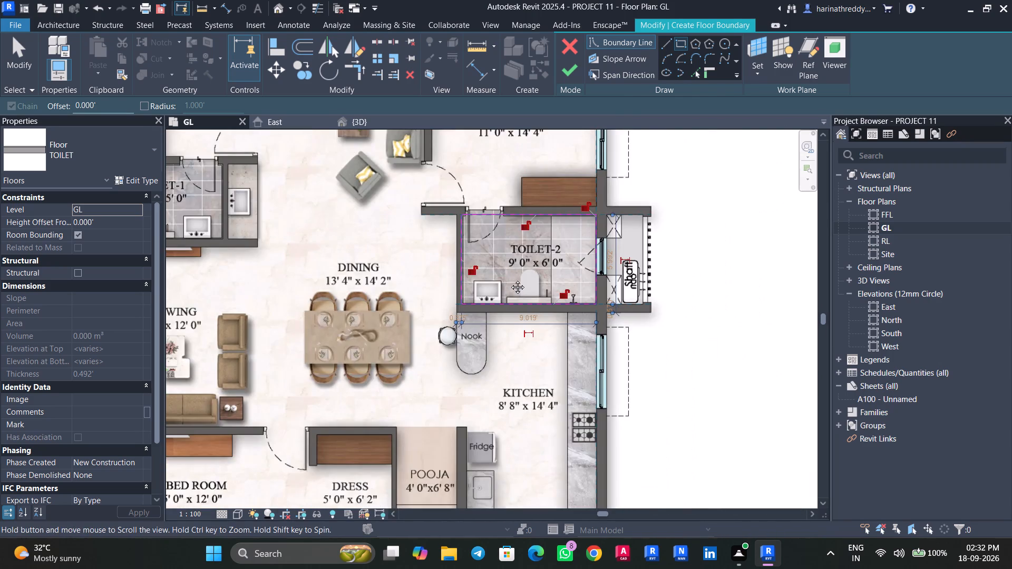
pyautogui.moveTo(510, 279); pyautogui.dragTo(565, 393, button='middle')
pyautogui.scroll(-3, 564, 393)
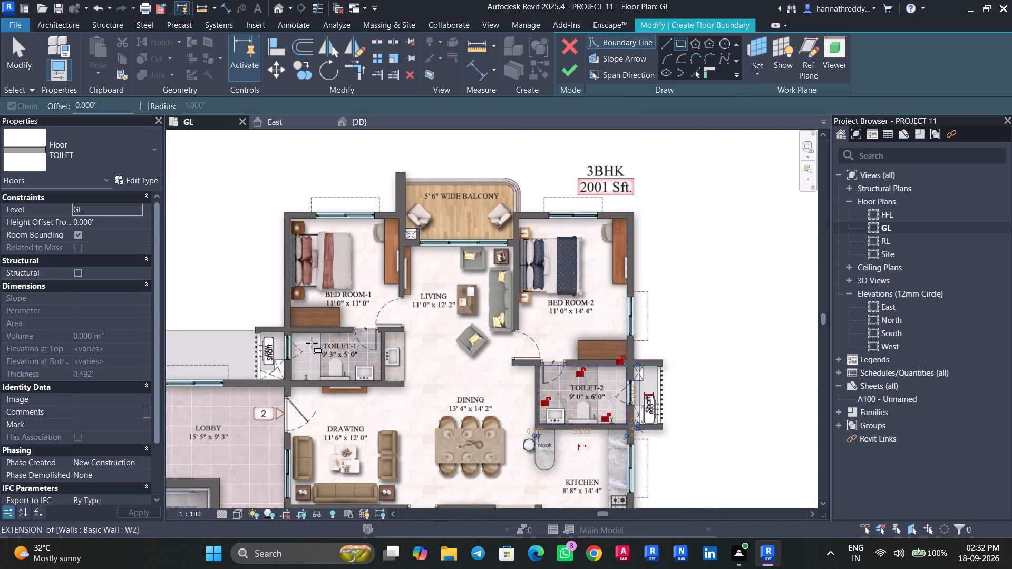
pyautogui.scroll(12, 299, 342)
pyautogui.click(289, 328)
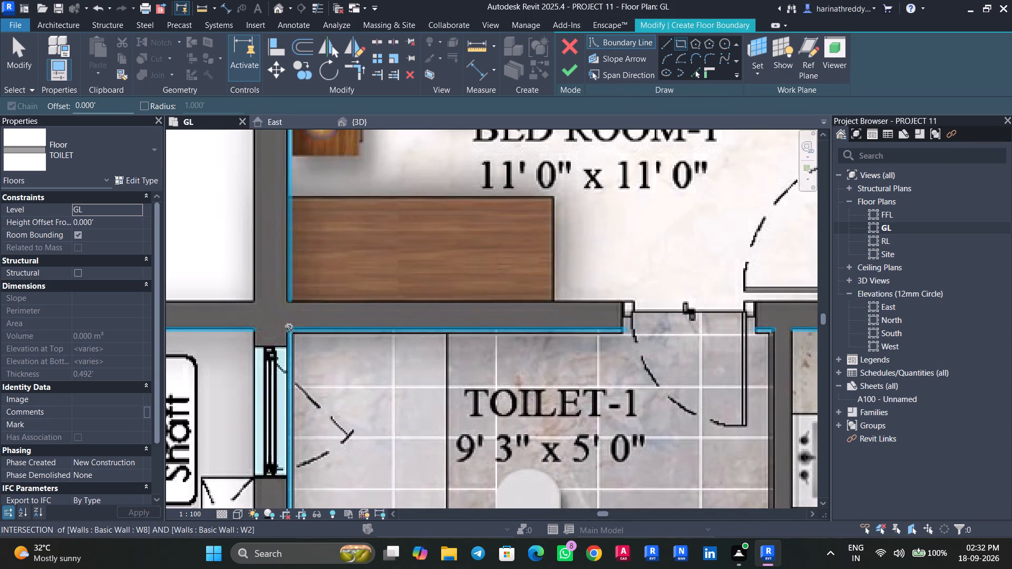
pyautogui.moveTo(450, 411); pyautogui.dragTo(461, 282, button='middle')
pyautogui.scroll(1, 451, 408)
pyautogui.moveTo(628, 412); pyautogui.dragTo(561, 388, button='middle')
pyautogui.scroll(-3, 561, 388)
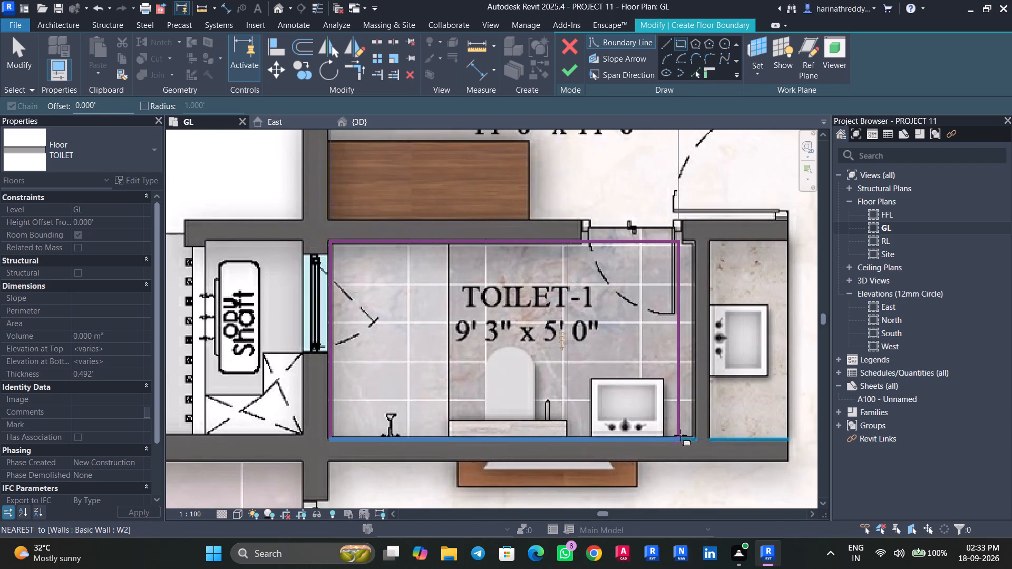
pyautogui.click(695, 435)
# Sketch a rectangular floor boundary inside the 6'0" x 8'0" TOILET-1 of the 1992 Sft. flat.
pyautogui.scroll(-3, 550, 399)
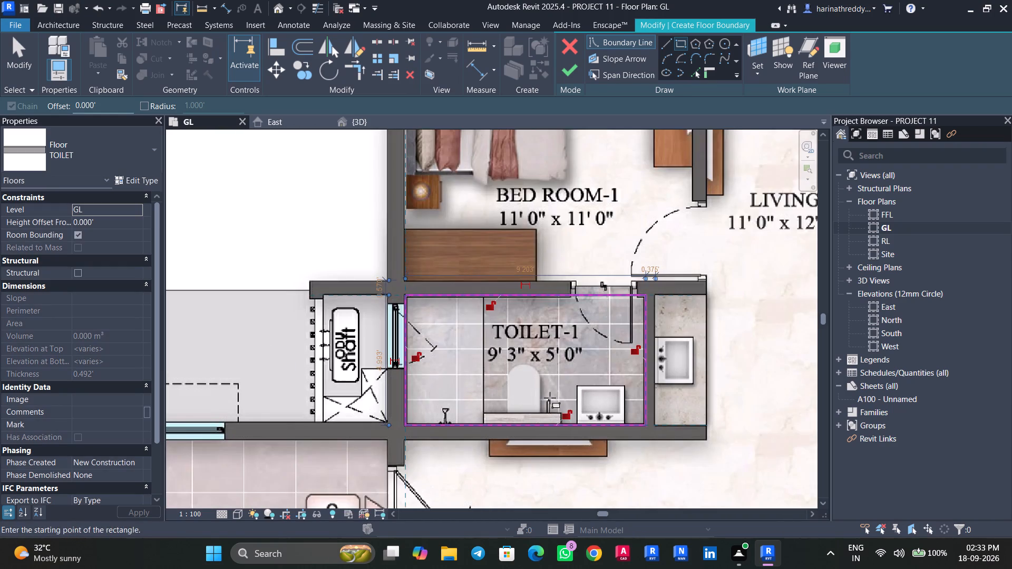
pyautogui.moveTo(549, 394); pyautogui.dragTo(590, 220, button='middle')
pyautogui.scroll(-9, 569, 339)
pyautogui.moveTo(613, 378); pyautogui.dragTo(586, 327, button='middle')
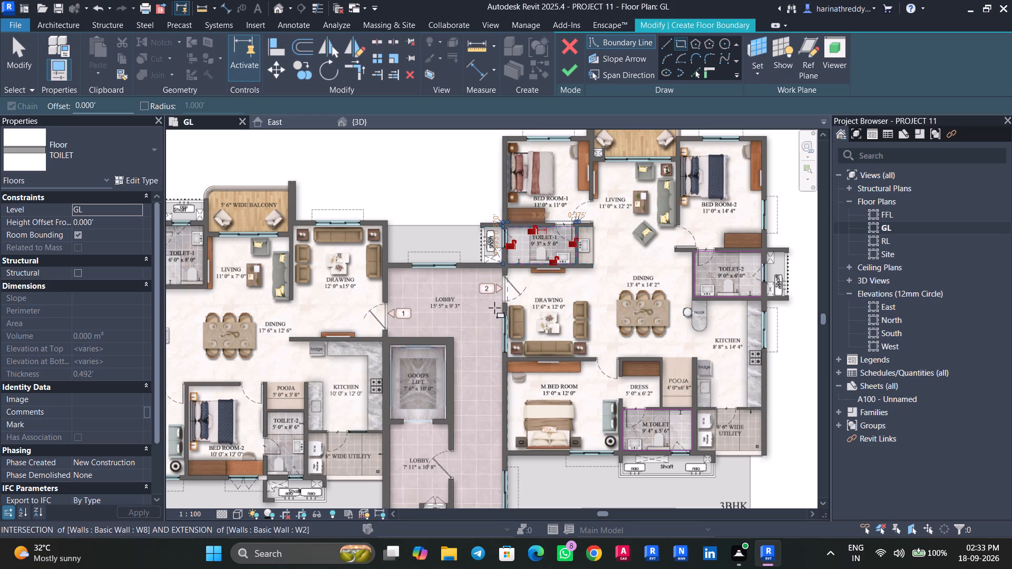
pyautogui.moveTo(494, 308); pyautogui.dragTo(637, 361, button='middle')
pyautogui.scroll(-3, 639, 361)
pyautogui.moveTo(616, 371); pyautogui.dragTo(635, 358, button='middle')
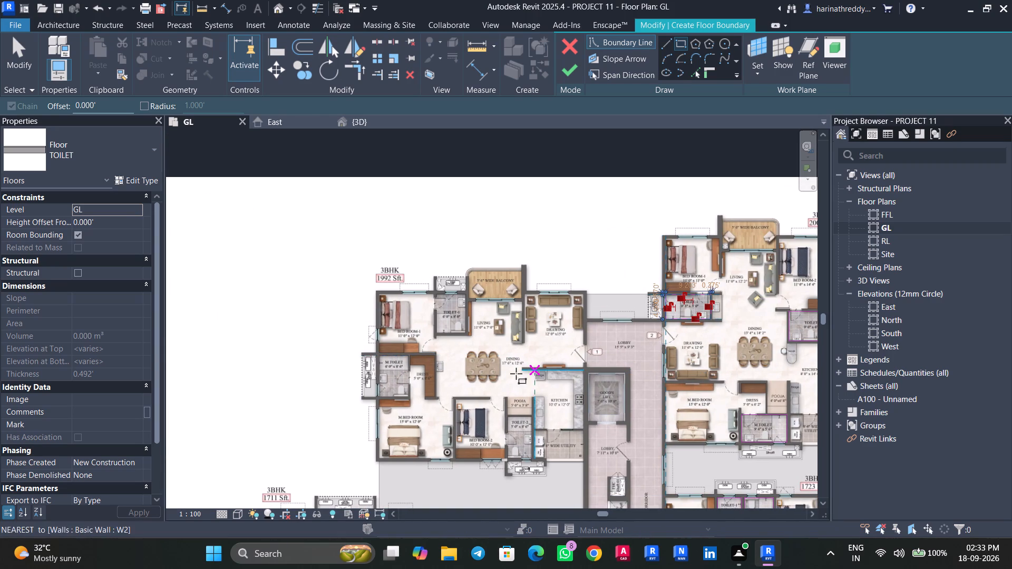
pyautogui.scroll(14, 376, 307)
pyautogui.scroll(1, 542, 284)
pyautogui.moveTo(546, 283); pyautogui.dragTo(323, 270, button='middle')
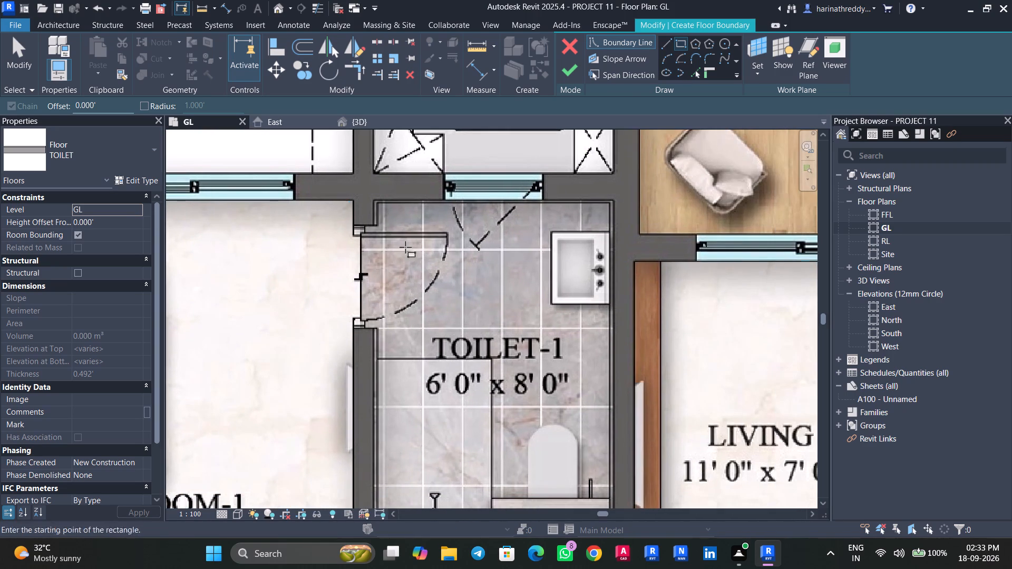
pyautogui.click(376, 202)
pyautogui.moveTo(510, 426); pyautogui.dragTo(486, 309, button='middle')
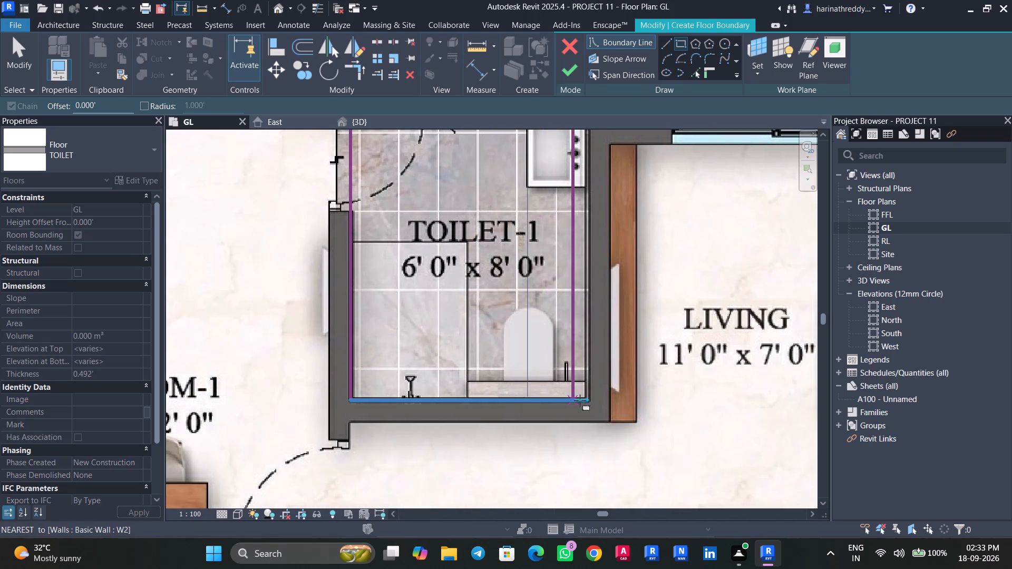
pyautogui.click(587, 400)
# Sketch a rectangular floor boundary inside the 6'0" x 8'6" M.TOILET of the 1992 Sft. flat.
pyautogui.scroll(-9, 583, 413)
pyautogui.moveTo(520, 438); pyautogui.dragTo(494, 274, button='middle')
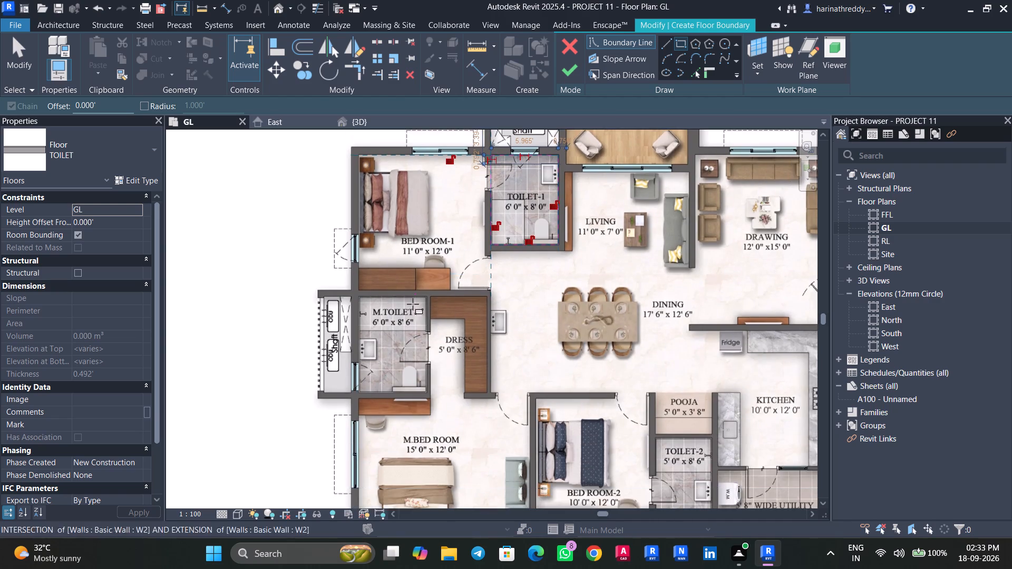
pyautogui.scroll(6, 391, 295)
pyautogui.click(316, 301)
pyautogui.moveTo(424, 420); pyautogui.dragTo(473, 249, button='middle')
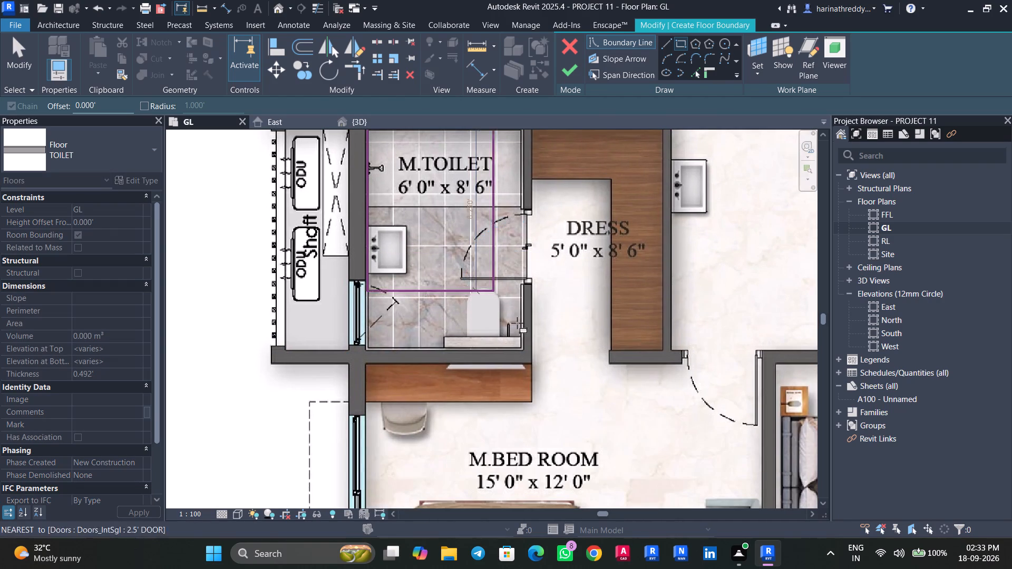
pyautogui.click(527, 348)
# Sketch a rectangular floor boundary inside the 5'0" x 8'6" TOILET-2 of the 1992 Sft. flat and leave the rectangle tool.
pyautogui.scroll(-5, 550, 374)
pyautogui.moveTo(557, 391); pyautogui.dragTo(499, 344, button='middle')
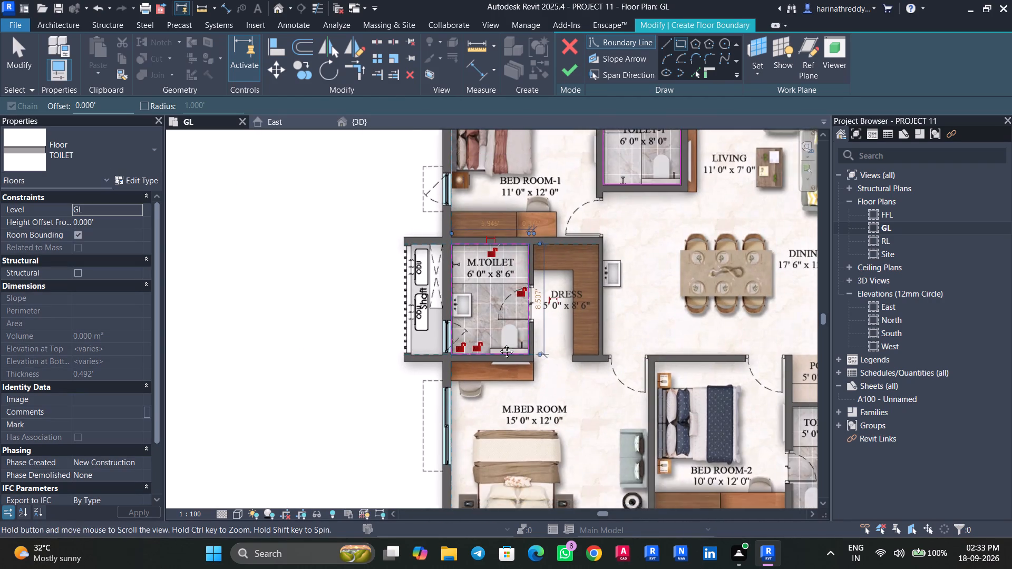
pyautogui.moveTo(499, 344); pyautogui.dragTo(462, 325, button='middle')
pyautogui.moveTo(677, 369); pyautogui.dragTo(556, 311, button='middle')
pyautogui.scroll(4, 596, 292)
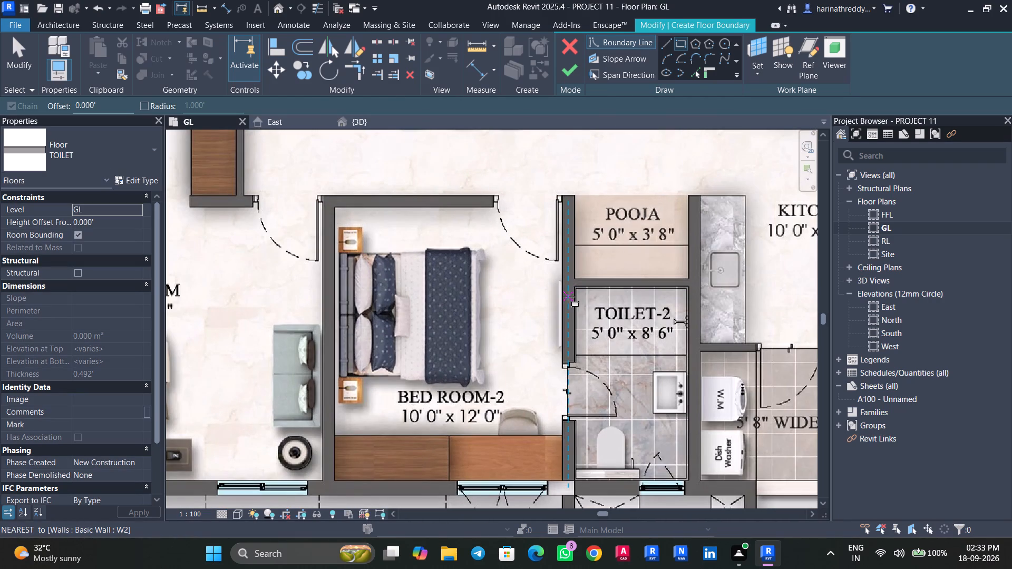
pyautogui.click(574, 292)
pyautogui.moveTo(627, 398); pyautogui.dragTo(601, 298, button='middle')
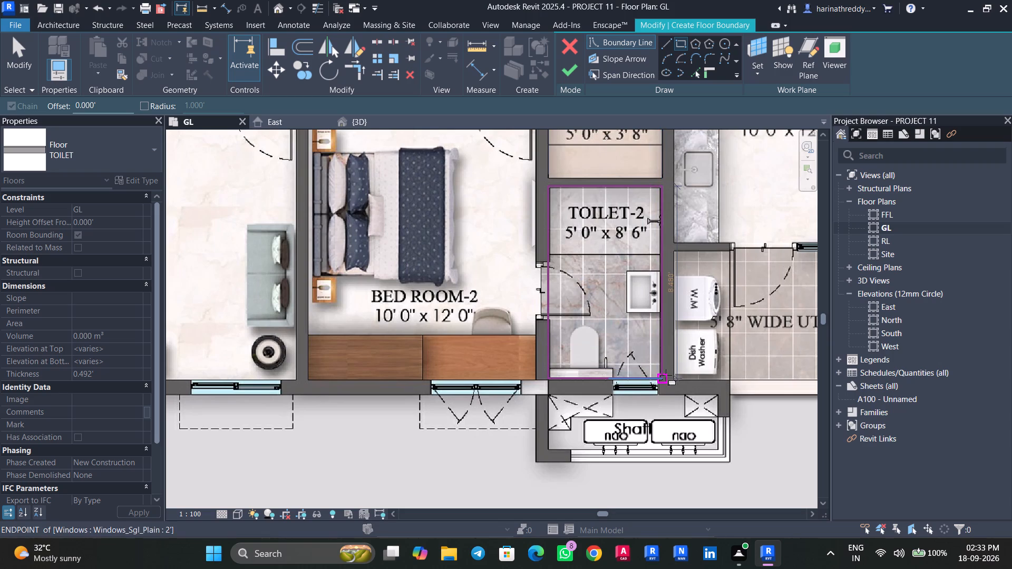
pyautogui.click(666, 375)
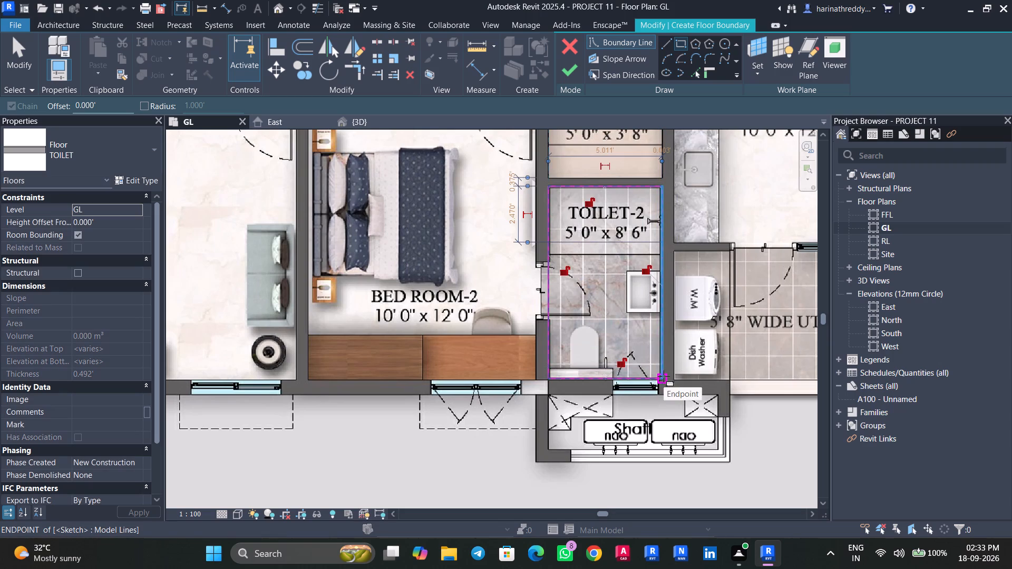
pyautogui.press('Escape')
pyautogui.scroll(-6, 586, 408)
pyautogui.press('Escape')
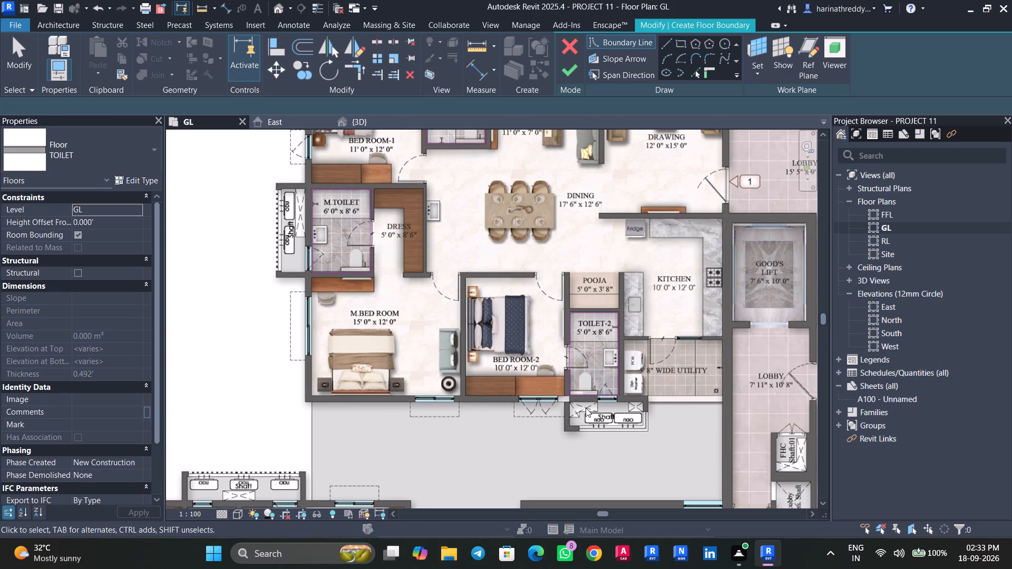
# Examine the sketched floor boundaries in the M.TOILET and TOILET-1 of the 1992 Sft. flat.
pyautogui.moveTo(381, 327); pyautogui.dragTo(446, 433, button='middle')
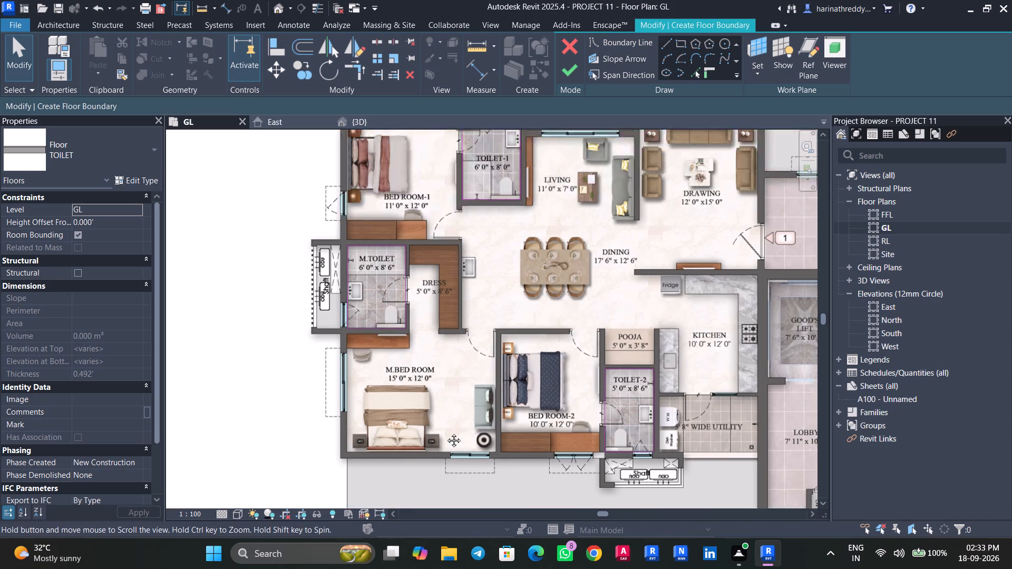
pyautogui.moveTo(446, 433); pyautogui.dragTo(475, 509, button='middle')
pyautogui.middleClick(475, 509)
pyautogui.moveTo(475, 509); pyautogui.dragTo(480, 524, button='middle')
pyautogui.scroll(4, 454, 434)
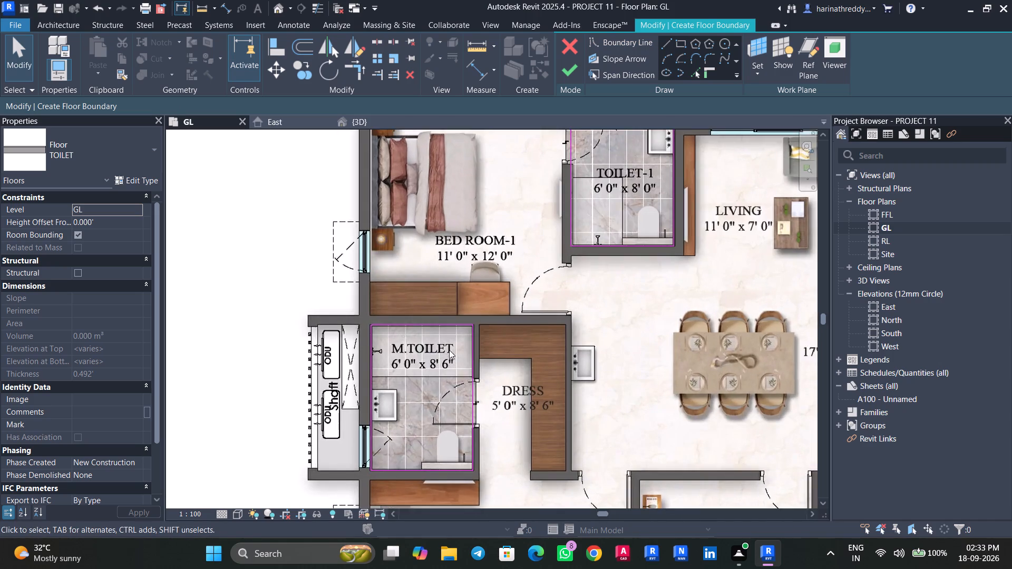
pyautogui.scroll(10, 445, 386)
pyautogui.scroll(-10, 481, 388)
pyautogui.moveTo(458, 388); pyautogui.dragTo(456, 401, button='middle')
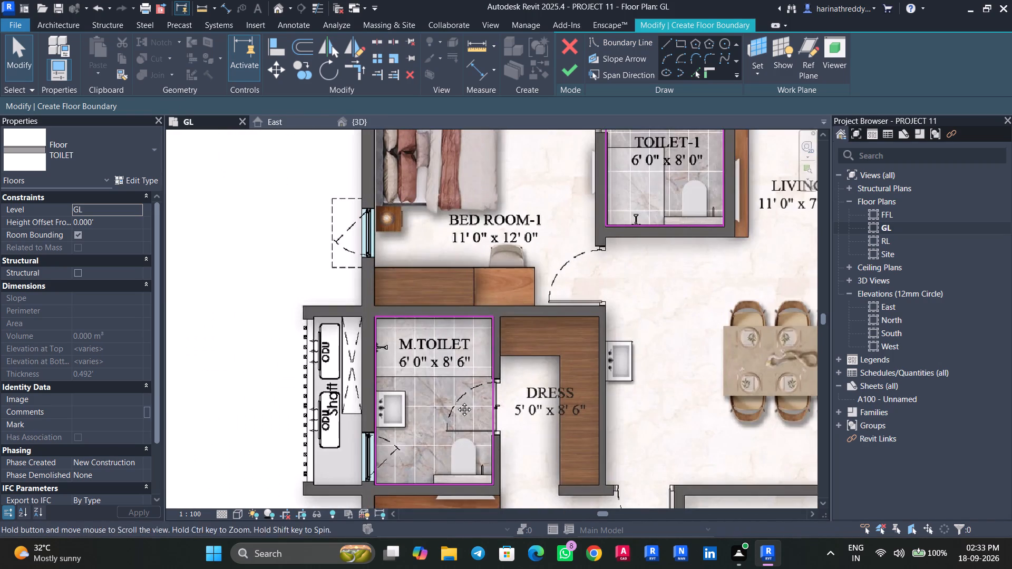
pyautogui.moveTo(456, 401); pyautogui.dragTo(455, 421, button='middle')
# Sketch a rectangular floor boundary inside the 5'0" x 8'9" TOILET-1 of the 1711 Sft. flat.
pyautogui.scroll(-5, 456, 401)
pyautogui.moveTo(559, 453); pyautogui.dragTo(536, 246, button='middle')
pyautogui.scroll(-2, 539, 376)
pyautogui.moveTo(538, 377); pyautogui.dragTo(546, 351, button='middle')
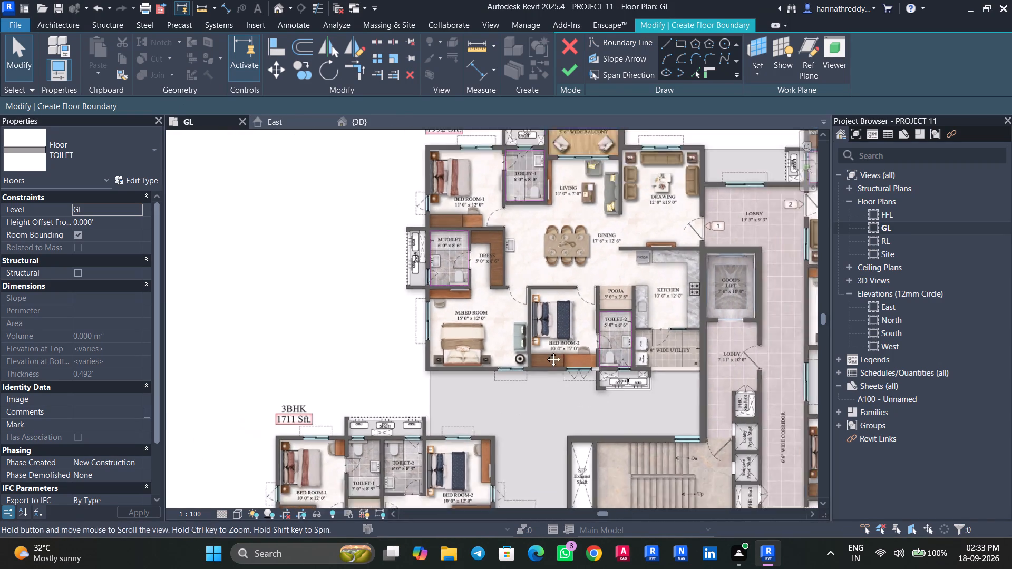
pyautogui.moveTo(546, 351); pyautogui.dragTo(626, 139, button='middle')
pyautogui.scroll(1, 625, 141)
pyautogui.click(683, 44)
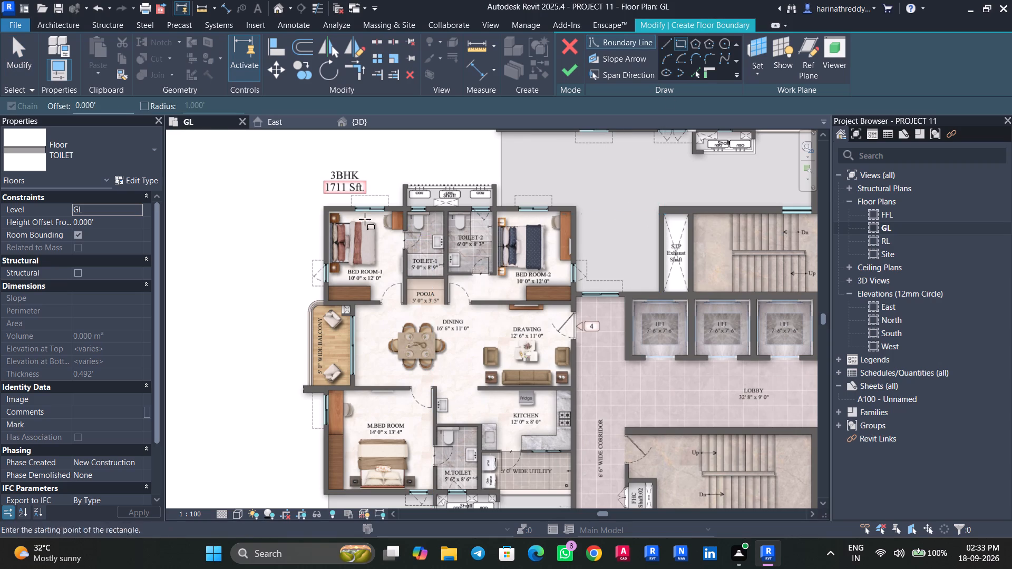
pyautogui.scroll(12, 422, 224)
pyautogui.moveTo(378, 219); pyautogui.dragTo(407, 290, button='middle')
pyautogui.scroll(4, 407, 290)
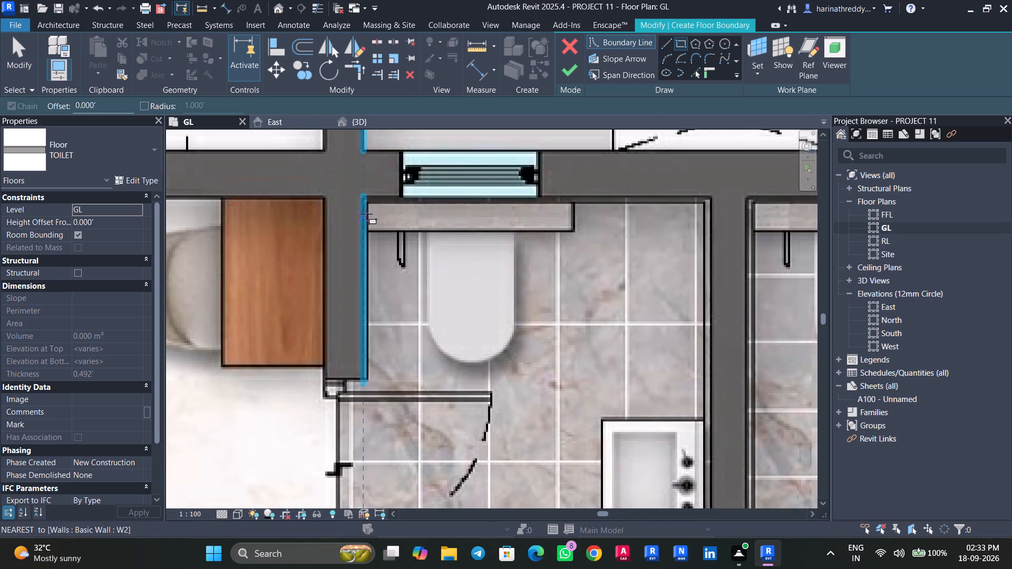
pyautogui.click(365, 198)
pyautogui.moveTo(518, 396); pyautogui.dragTo(527, 287, button='middle')
pyautogui.moveTo(587, 444); pyautogui.dragTo(590, 305, button='middle')
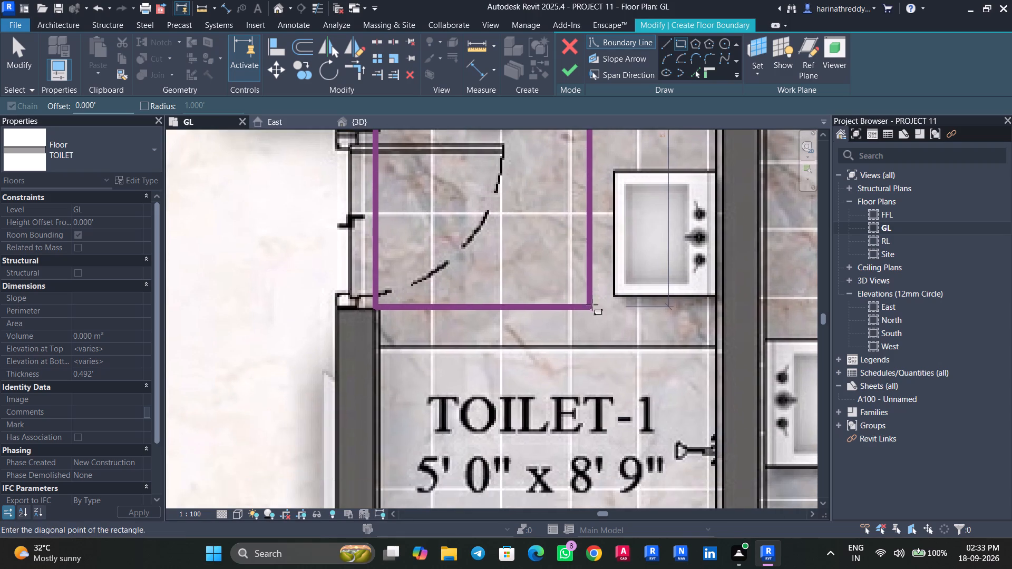
pyautogui.moveTo(634, 390); pyautogui.dragTo(606, 240, button='middle')
pyautogui.scroll(1, 606, 240)
pyautogui.click(706, 431)
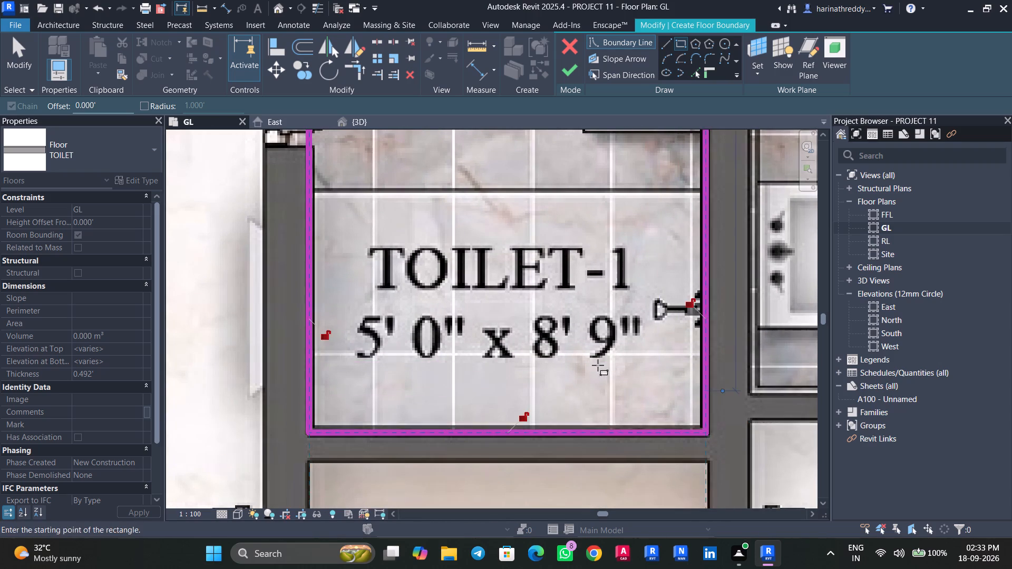
# Sketch a rectangular floor boundary inside the 6'0" x 8'3" TOILET-2 of the 1711 Sft. flat.
pyautogui.scroll(-8, 598, 365)
pyautogui.moveTo(669, 279); pyautogui.dragTo(622, 406, button='middle')
pyautogui.scroll(10, 600, 283)
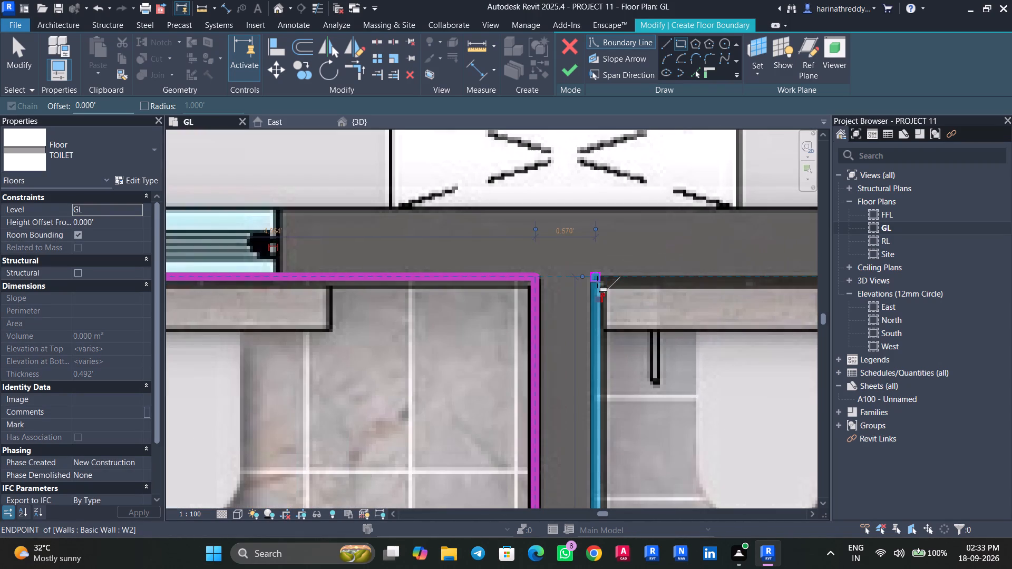
pyautogui.click(596, 281)
pyautogui.scroll(-4, 715, 416)
pyautogui.moveTo(712, 419); pyautogui.dragTo(589, 285, button='middle')
pyautogui.scroll(-4, 622, 345)
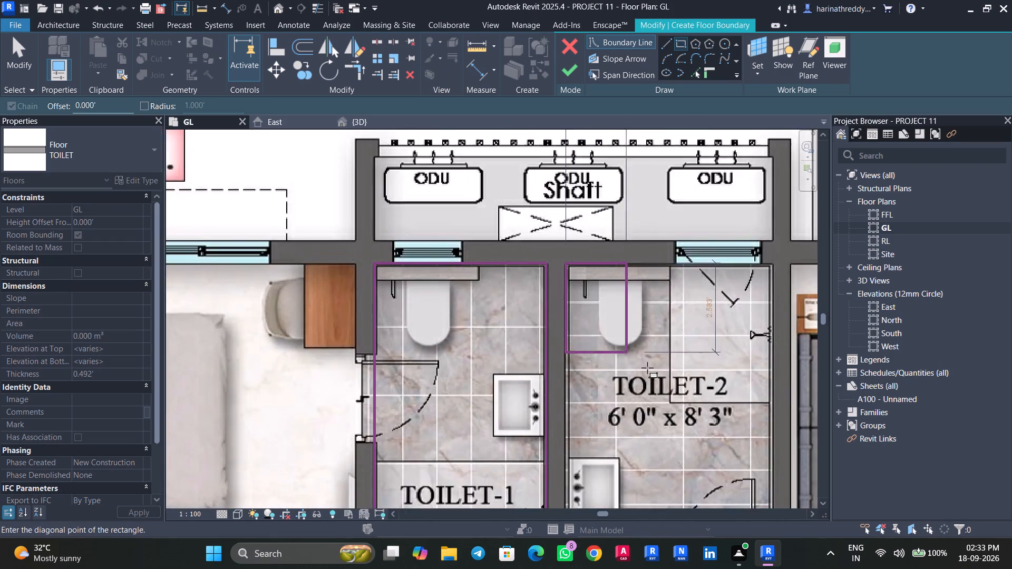
pyautogui.moveTo(666, 385); pyautogui.dragTo(594, 200, button='middle')
pyautogui.click(702, 364)
# Sketch a rectangular floor boundary inside the 5'6" x 8'6" M.TOILET of the 1711 Sft. flat and leave the rectangle tool.
pyautogui.scroll(-8, 674, 407)
pyautogui.moveTo(669, 413); pyautogui.dragTo(631, 197, button='middle')
pyautogui.moveTo(613, 397); pyautogui.dragTo(591, 300, button='middle')
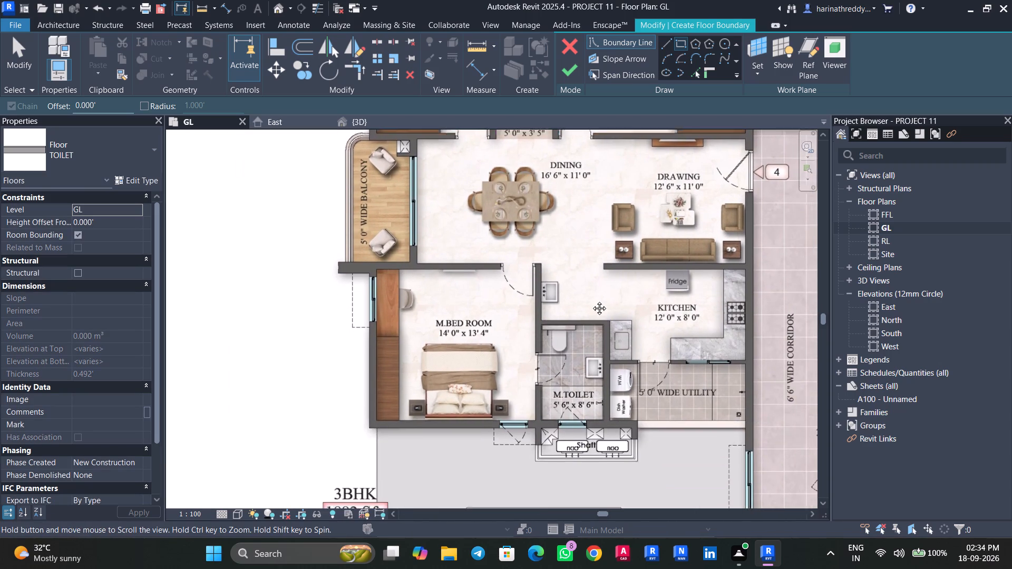
pyautogui.moveTo(591, 300); pyautogui.dragTo(586, 287, button='middle')
pyautogui.scroll(11, 530, 322)
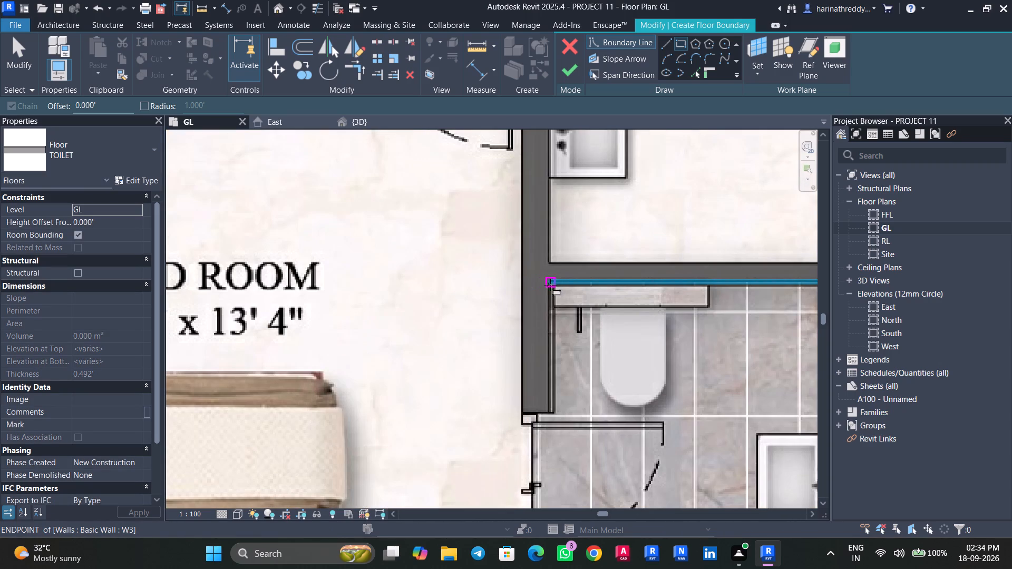
pyautogui.click(549, 283)
pyautogui.moveTo(643, 406); pyautogui.dragTo(519, 179, button='middle')
pyautogui.moveTo(654, 400); pyautogui.dragTo(623, 239, button='middle')
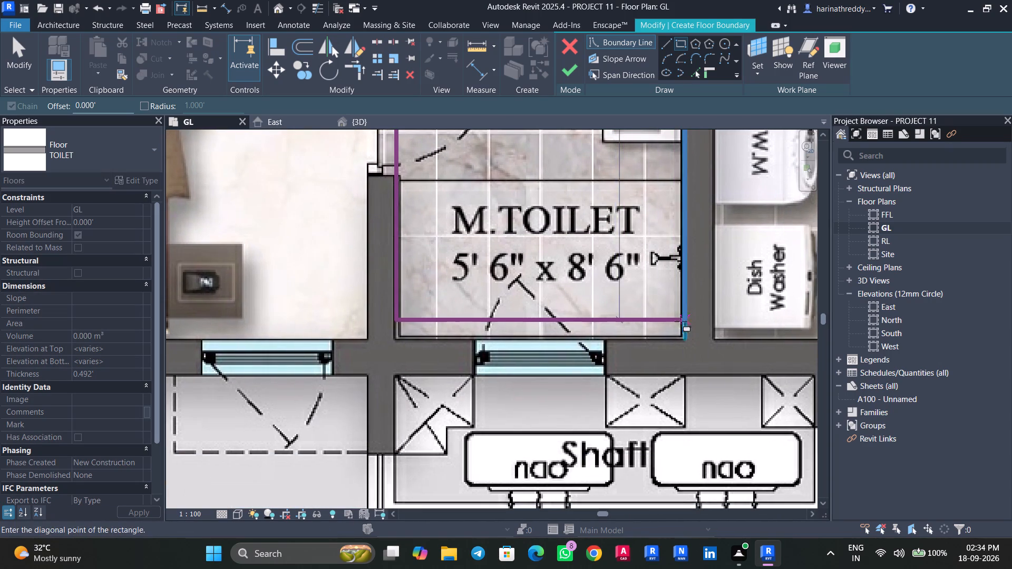
pyautogui.click(692, 340)
pyautogui.scroll(-3, 596, 361)
pyautogui.press('Escape')
pyautogui.press('Escape')
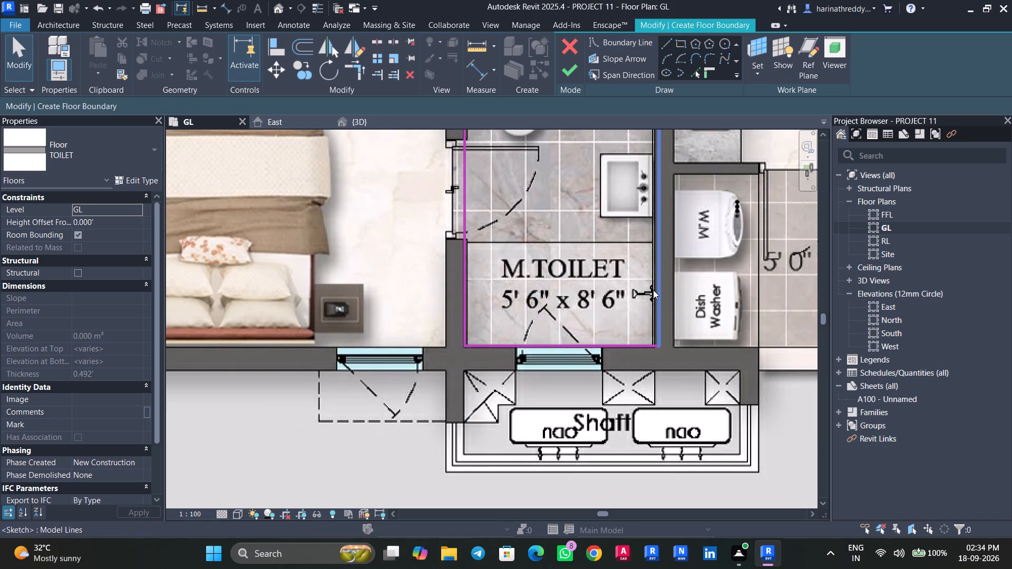
# Nudge the M.TOILET boundary line on the utility side of the 1711 Sft. flat inward to the inner wall face.
pyautogui.click(653, 290)
pyautogui.press('Left')
pyautogui.press('Left')
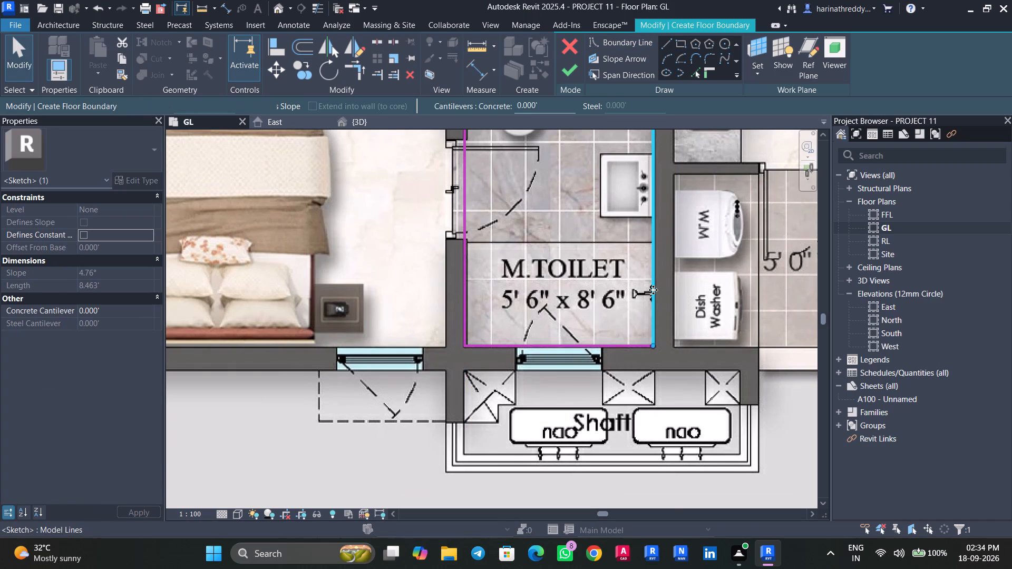
pyautogui.scroll(-3, 610, 288)
pyautogui.press('Escape')
pyautogui.moveTo(616, 221); pyautogui.dragTo(558, 364, button='middle')
pyautogui.scroll(10, 561, 303)
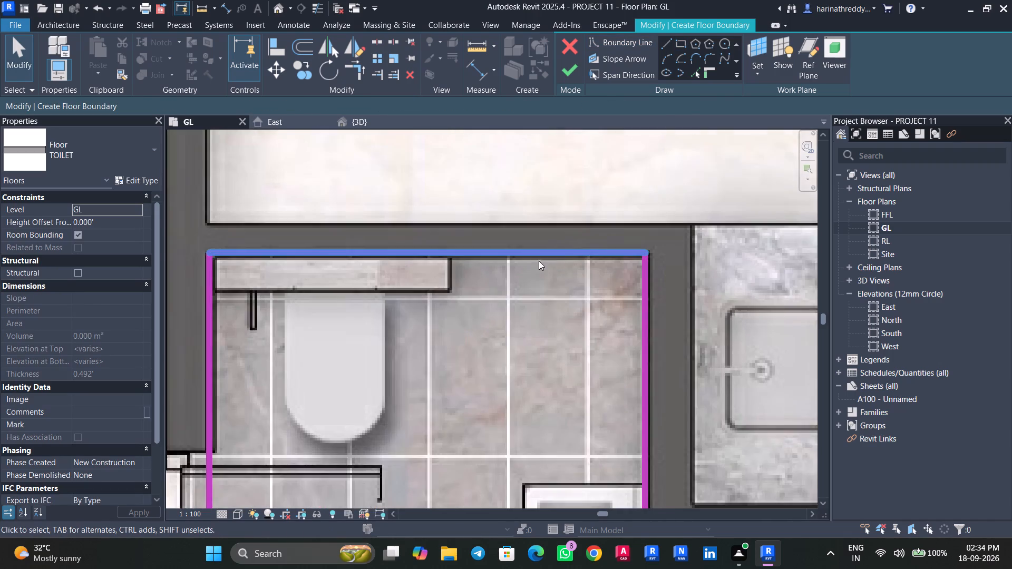
# Finish the TOILET floor sketch covering the toilets of the block's flats.
pyautogui.click(685, 44)
pyautogui.scroll(-4, 580, 373)
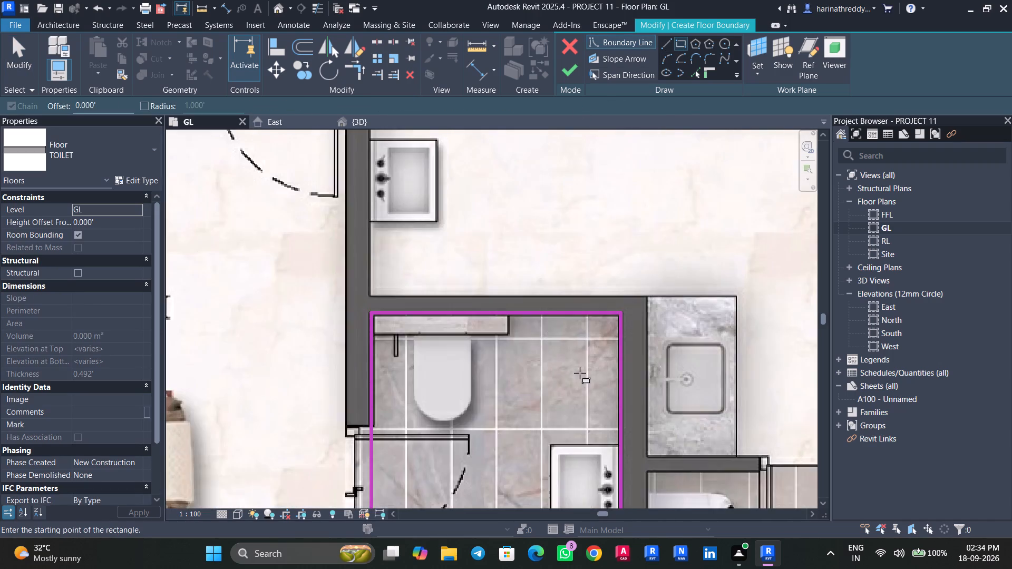
pyautogui.scroll(-4, 580, 373)
pyautogui.scroll(1, 580, 372)
pyautogui.scroll(-16, 580, 372)
pyautogui.moveTo(578, 383); pyautogui.dragTo(579, 188, button='middle')
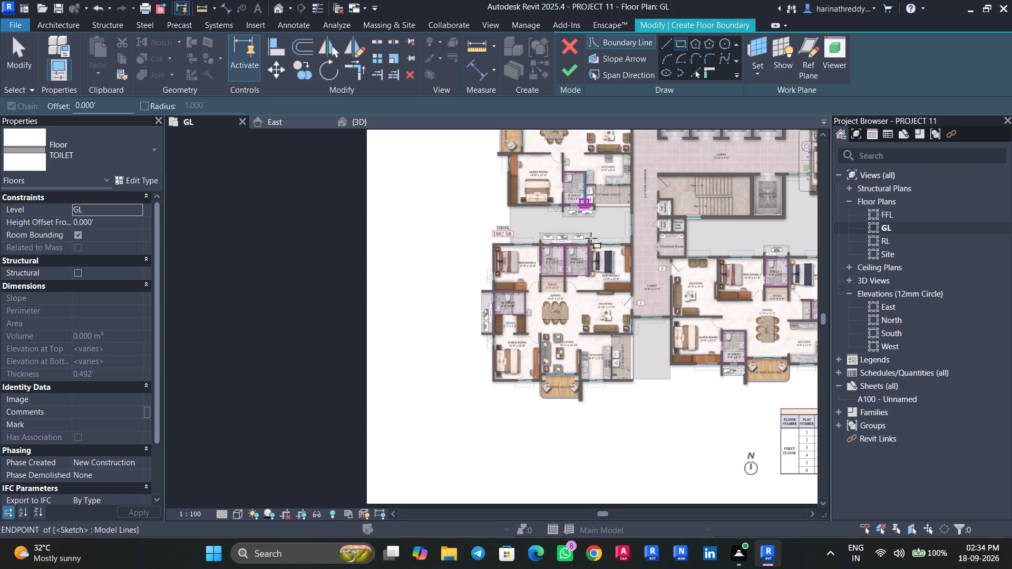
pyautogui.moveTo(652, 226); pyautogui.dragTo(481, 449, button='middle')
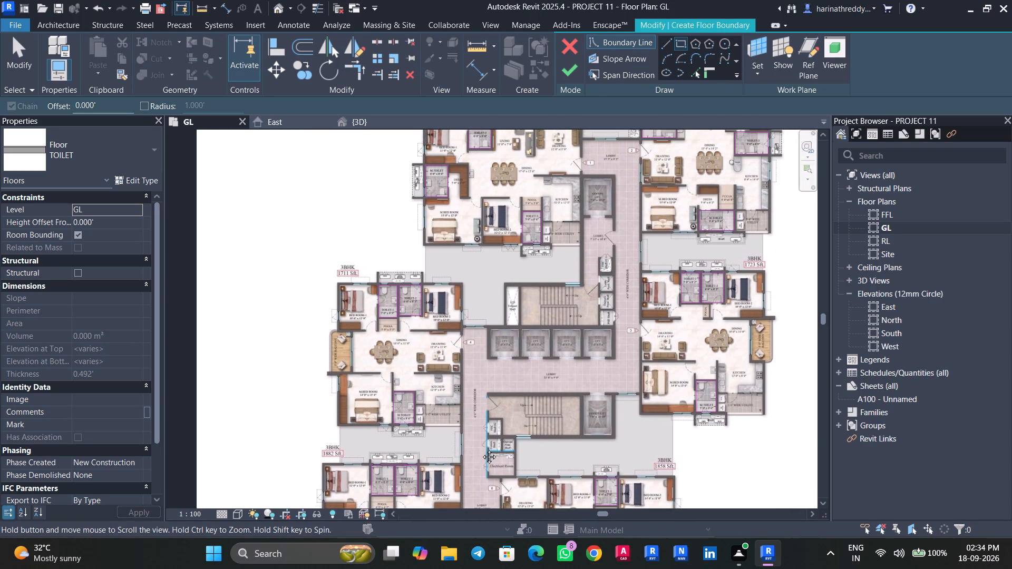
pyautogui.moveTo(481, 449); pyautogui.dragTo(481, 487, button='middle')
pyautogui.press('Escape')
pyautogui.click(576, 74)
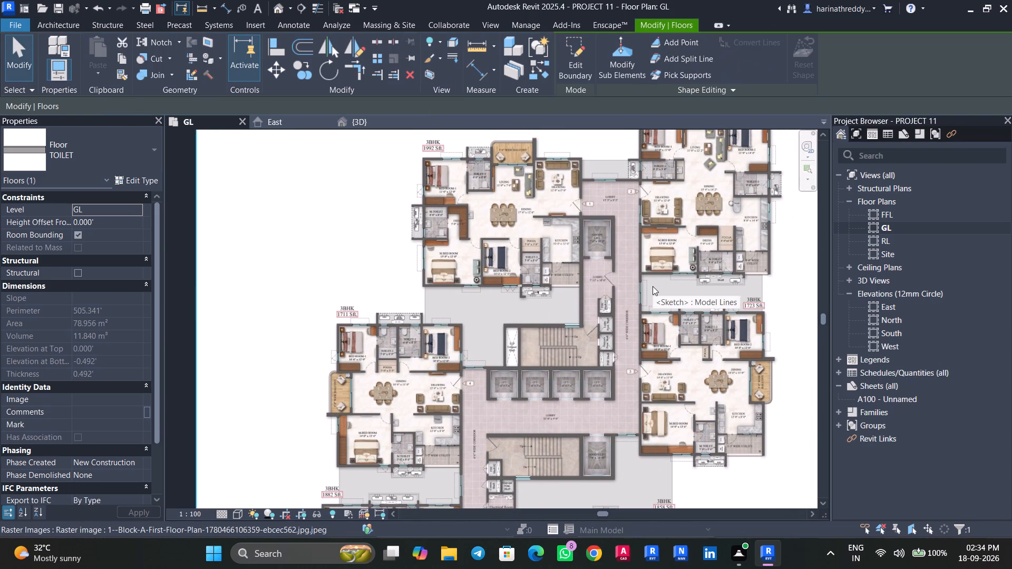
# Set the draw layer of the floor plan raster image to Background.
pyautogui.click(271, 241)
pyautogui.click(150, 287)
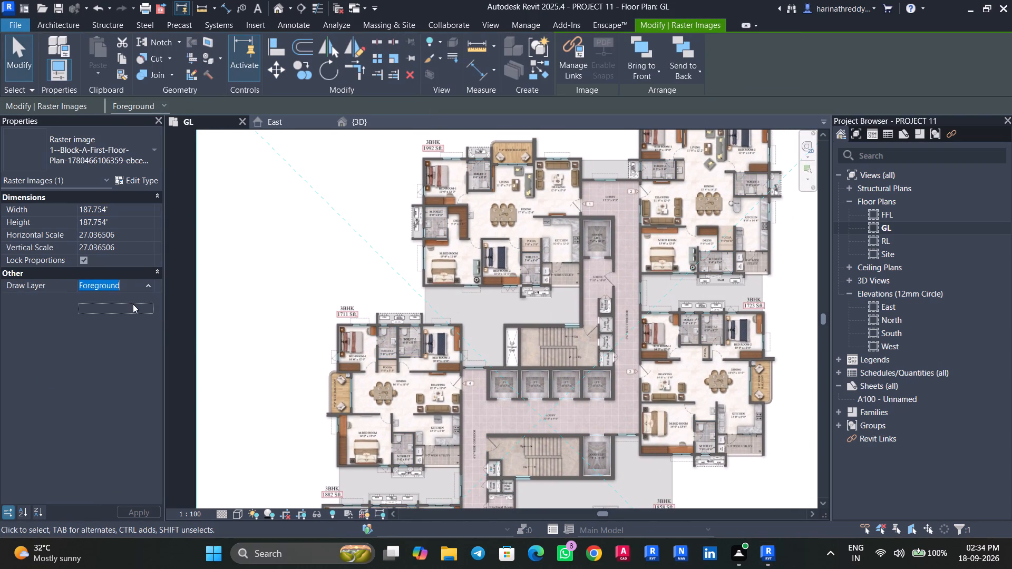
pyautogui.click(135, 297)
pyautogui.press('Escape')
pyautogui.press('Escape')
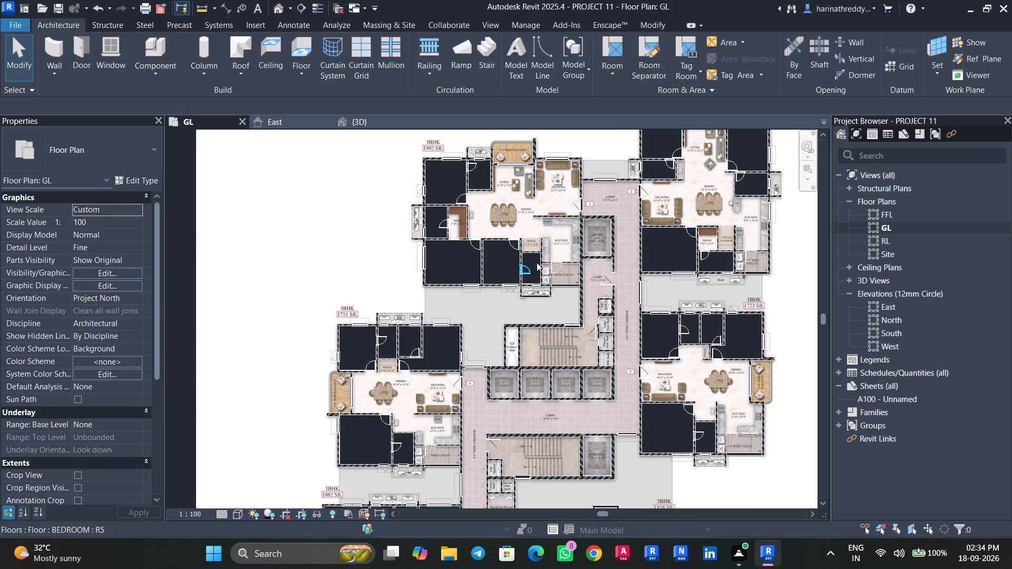
# Select all instances of the TOILET floor and set their height offset from level to 150 mm.
pyautogui.click(537, 262)
pyautogui.scroll(10, 537, 262)
pyautogui.press('Escape')
pyautogui.press('Escape')
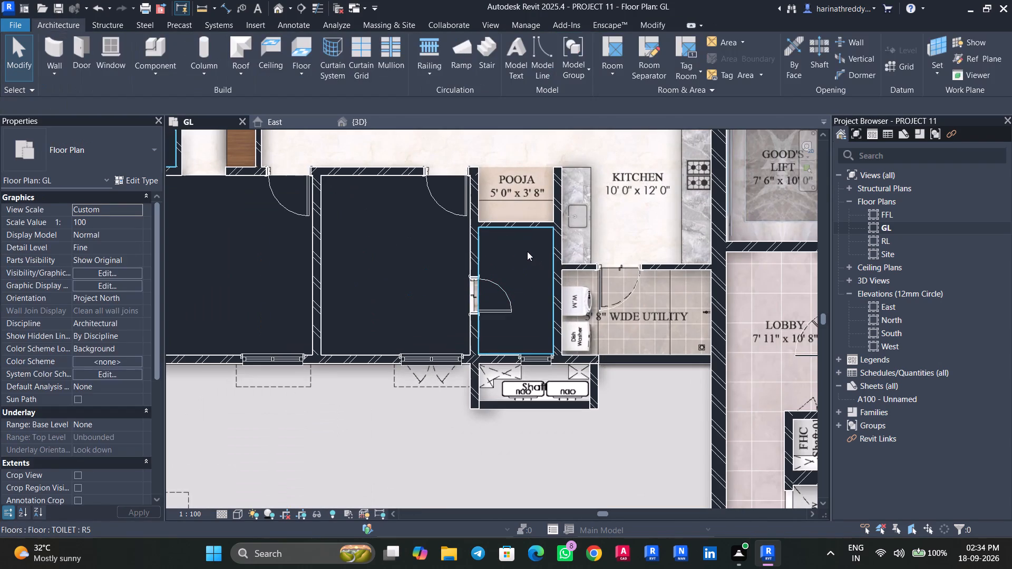
pyautogui.click(527, 251)
pyautogui.write('SA')
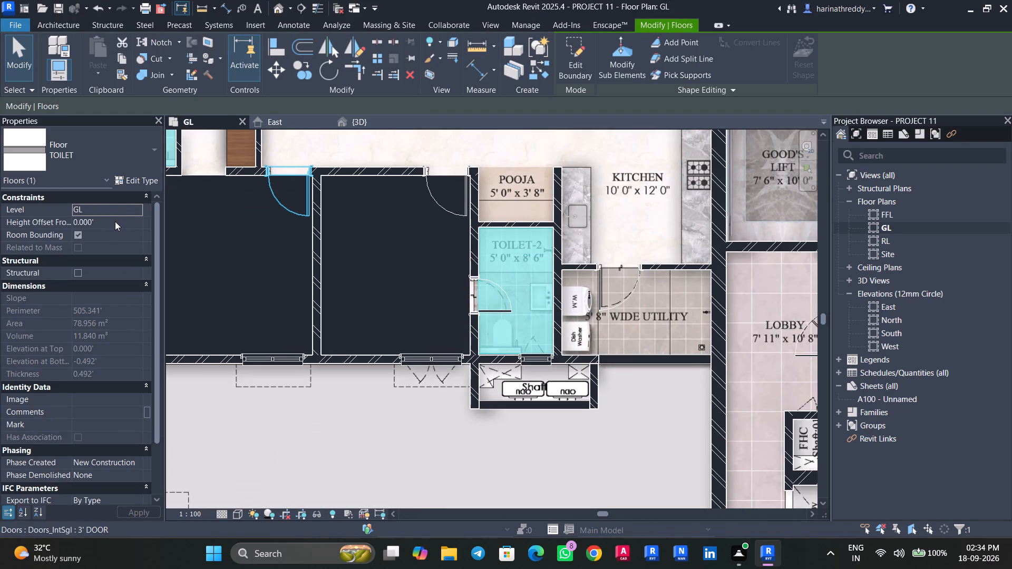
pyautogui.click(114, 221)
pyautogui.scroll(-7, 114, 221)
pyautogui.write('150MM')
pyautogui.press('Return')
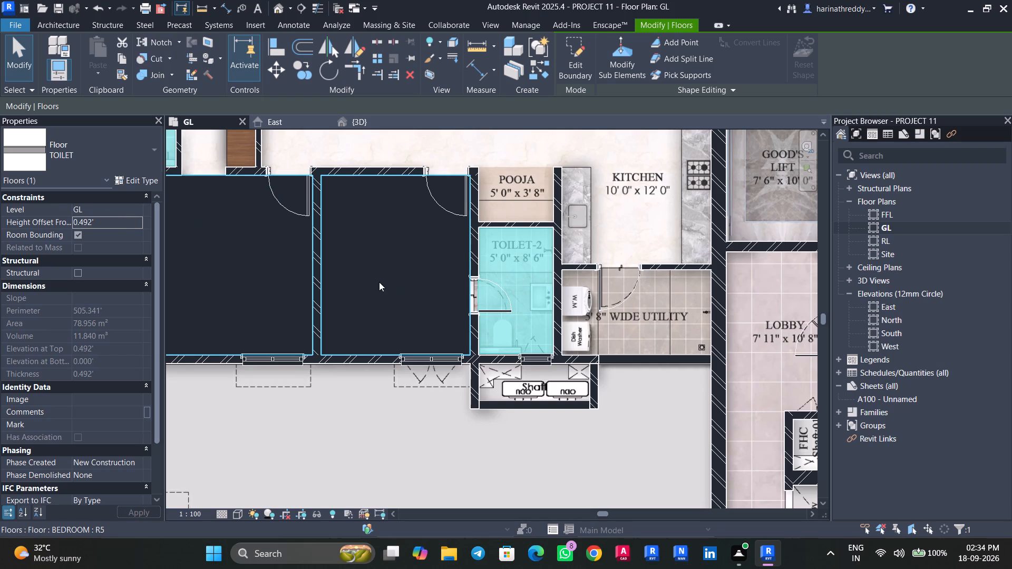
pyautogui.press('Escape')
pyautogui.press('Escape')
# Set the draw layer of the floor plan raster image back to Foreground.
pyautogui.scroll(-4, 375, 221)
pyautogui.scroll(-3, 326, 164)
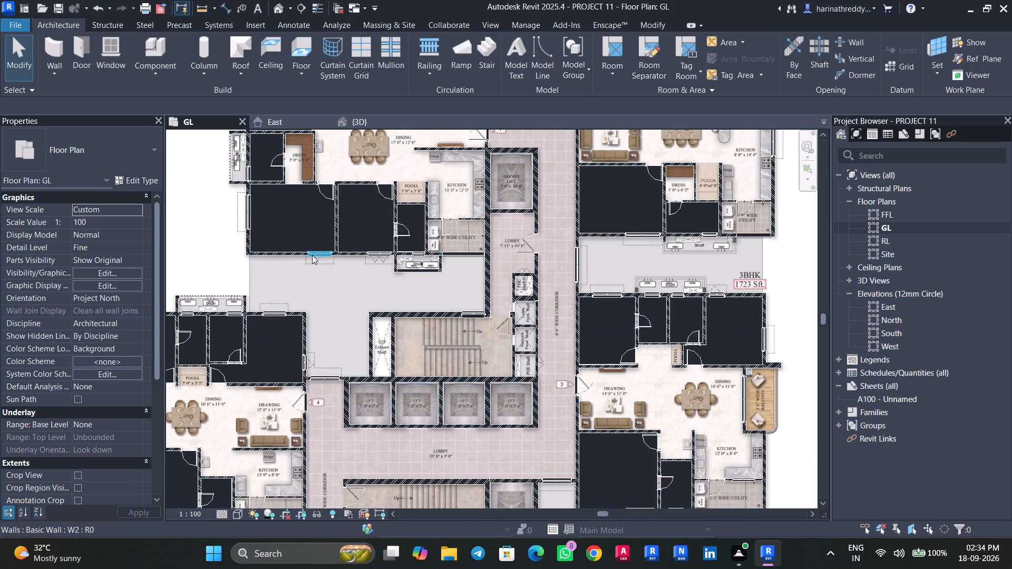
pyautogui.scroll(-3, 314, 255)
pyautogui.click(226, 231)
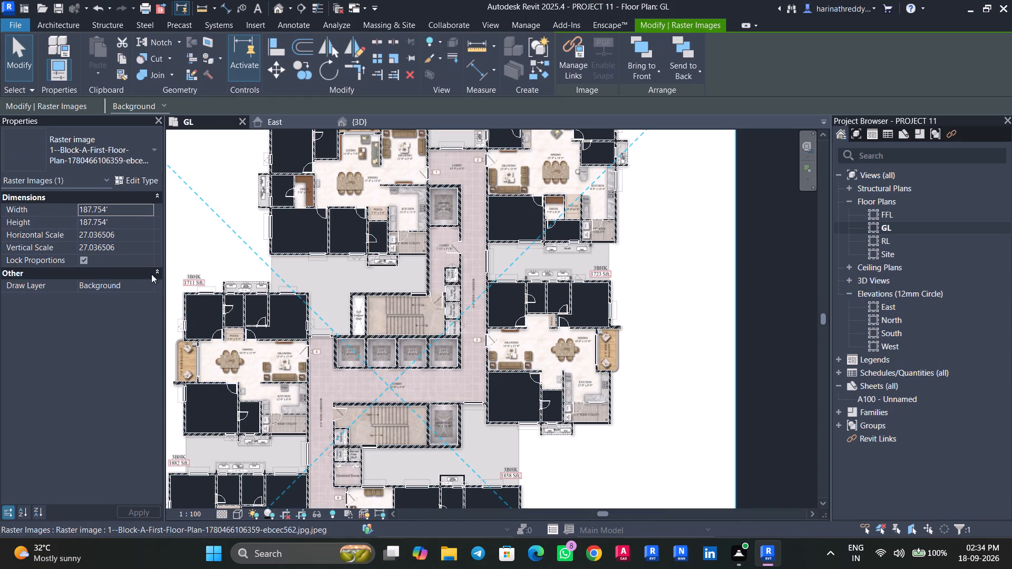
pyautogui.click(150, 282)
pyautogui.click(128, 308)
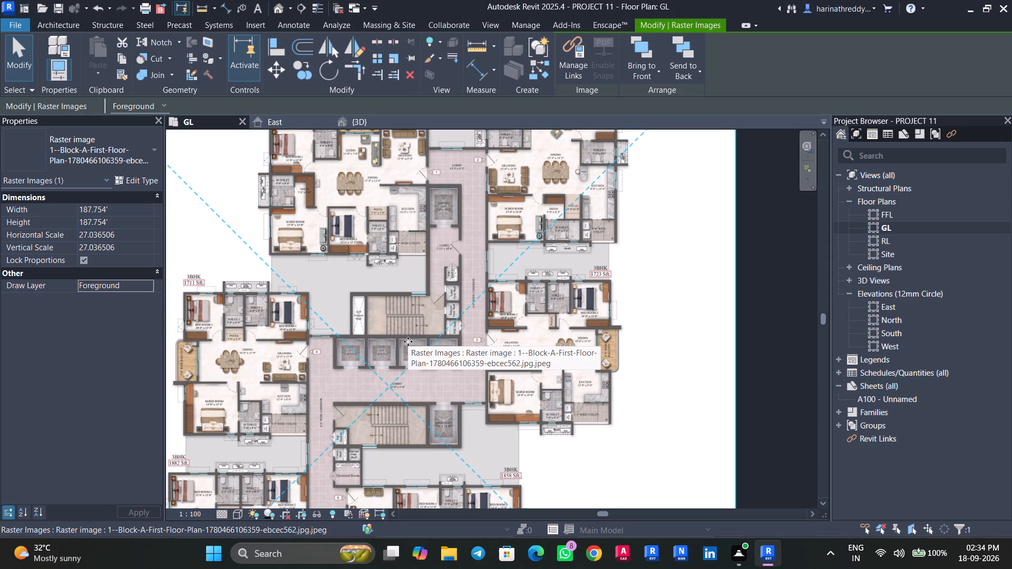
# Examine the block's walls, rooms and floors from several angles in the 3D view.
pyautogui.click(378, 126)
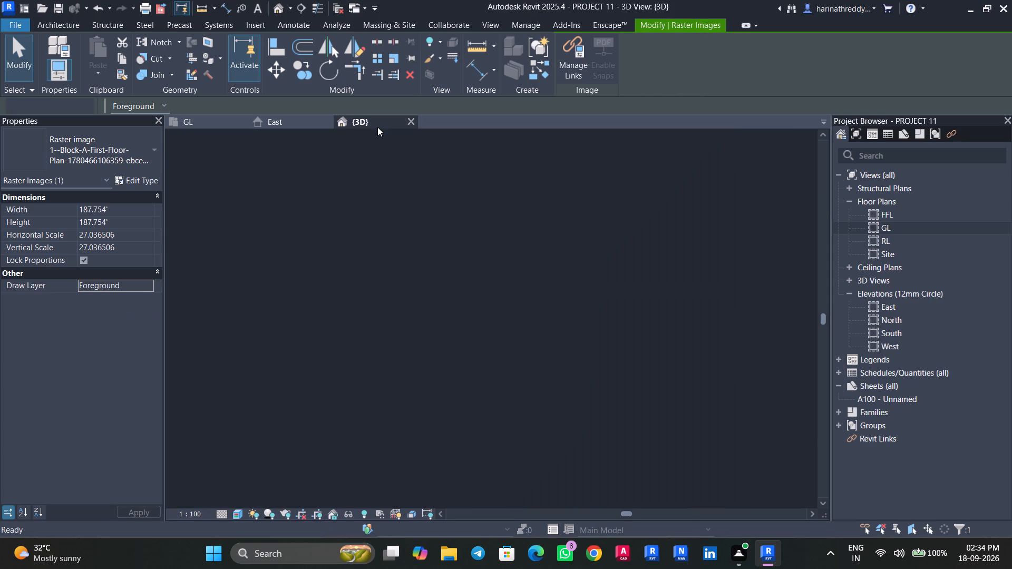
pyautogui.scroll(14, 449, 458)
pyautogui.click(601, 457)
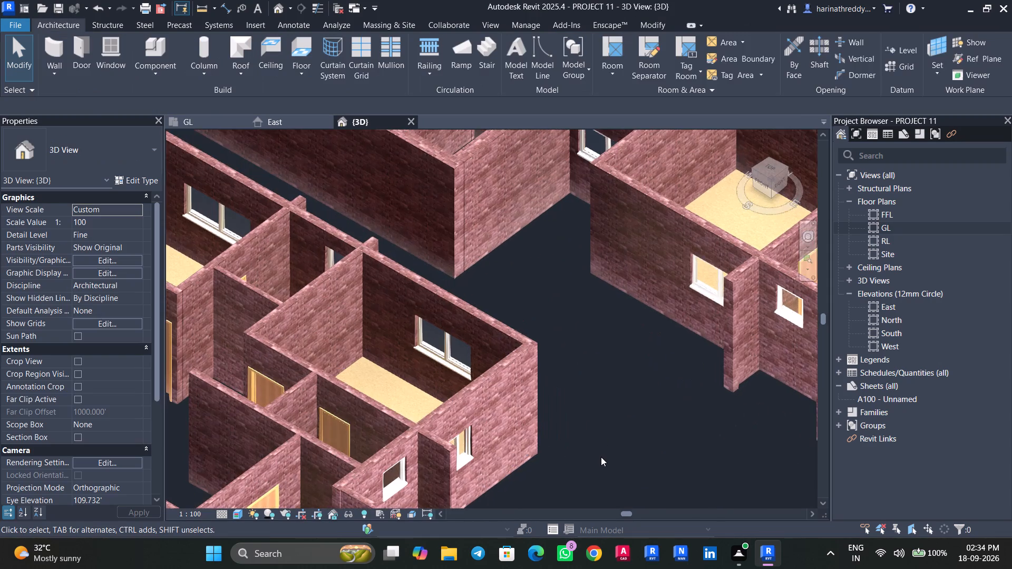
pyautogui.scroll(-11, 601, 457)
pyautogui.keyDown('shift'); pyautogui.moveTo(601, 454); pyautogui.dragTo(624, 178, button='middle'); pyautogui.keyUp('shift')
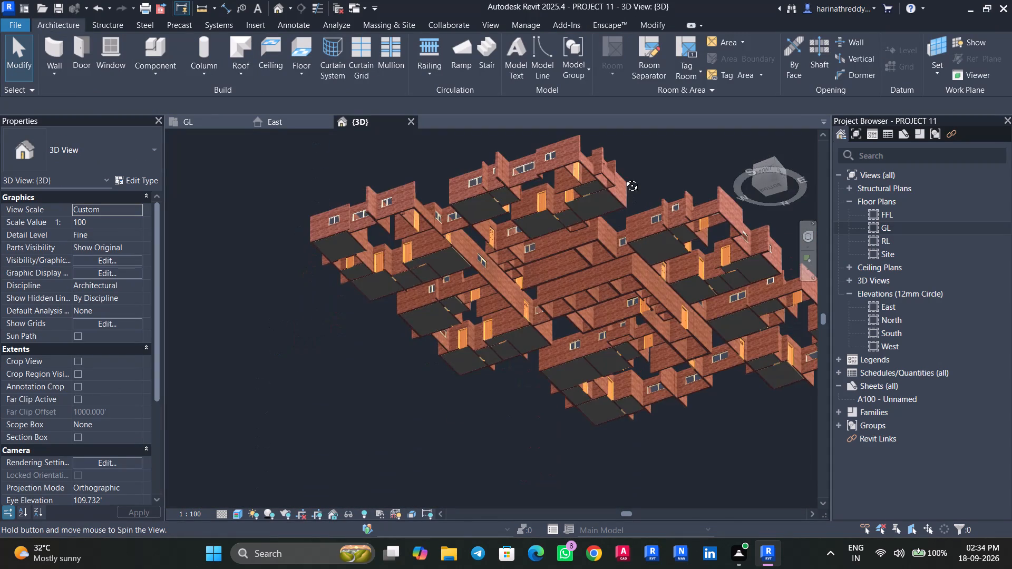
pyautogui.keyDown('shift'); pyautogui.moveTo(624, 178); pyautogui.dragTo(605, 434, button='middle'); pyautogui.keyUp('shift')
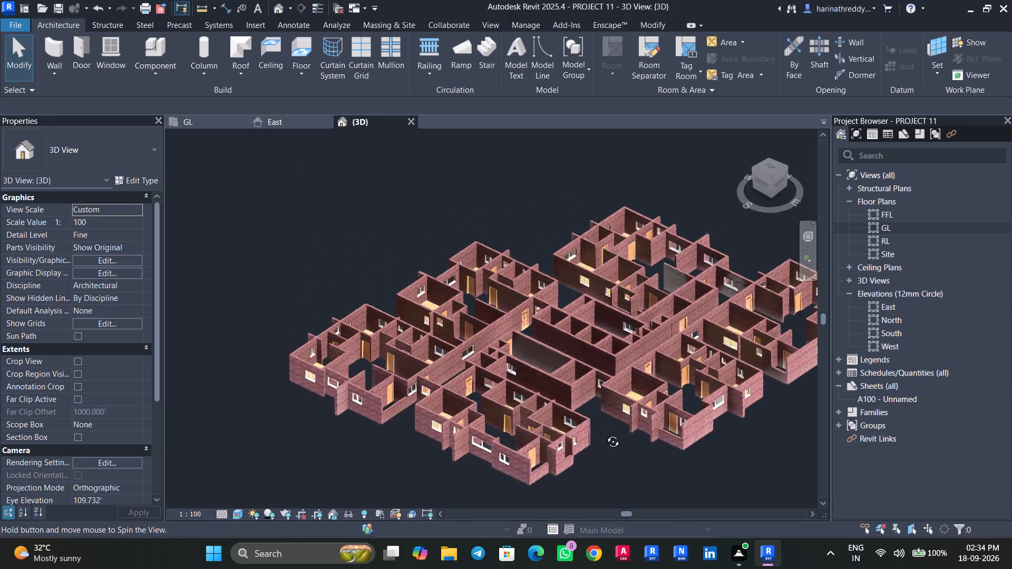
pyautogui.keyDown('shift'); pyautogui.moveTo(605, 434); pyautogui.dragTo(663, 494, button='middle'); pyautogui.keyUp('shift')
pyautogui.moveTo(442, 288); pyautogui.dragTo(258, 135, button='middle')
pyautogui.scroll(3, 608, 388)
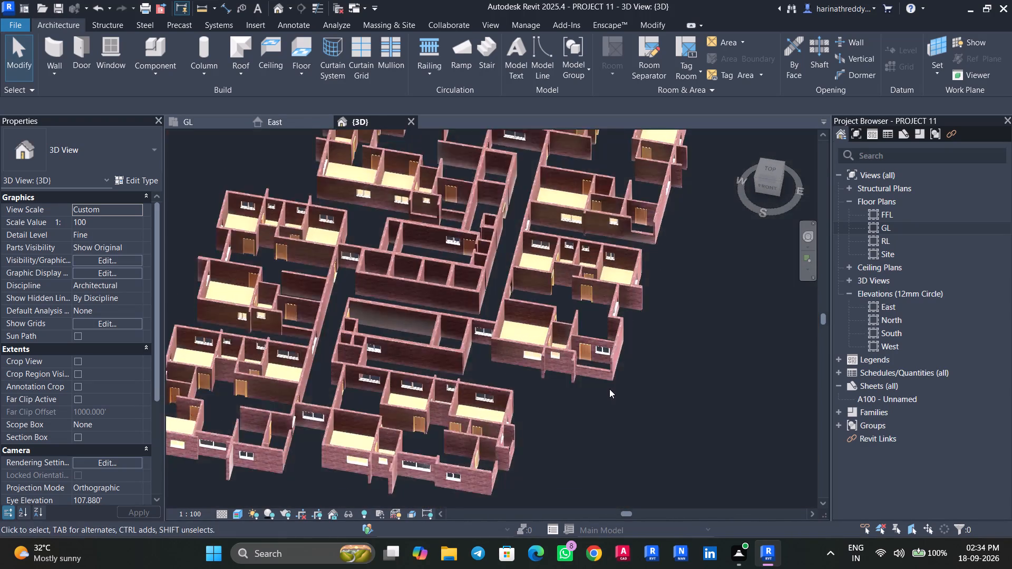
pyautogui.scroll(1, 609, 389)
pyautogui.keyDown('shift'); pyautogui.moveTo(606, 393); pyautogui.dragTo(655, 334, button='middle'); pyautogui.keyUp('shift')
pyautogui.scroll(-2, 732, 342)
pyautogui.moveTo(735, 337); pyautogui.dragTo(721, 398, button='middle')
pyautogui.scroll(-2, 721, 397)
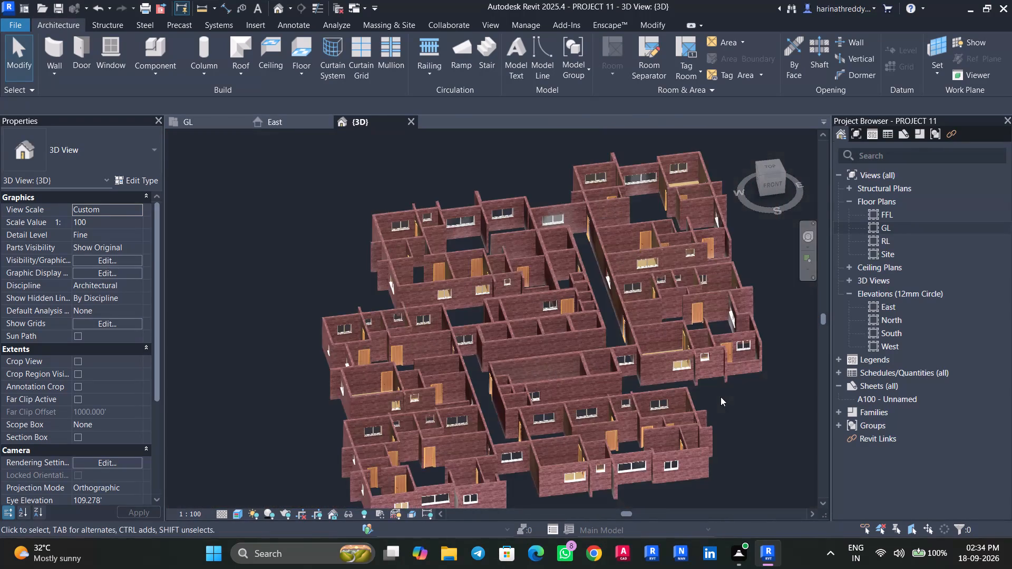
pyautogui.scroll(-2, 719, 392)
pyautogui.moveTo(719, 392); pyautogui.dragTo(673, 375, button='middle')
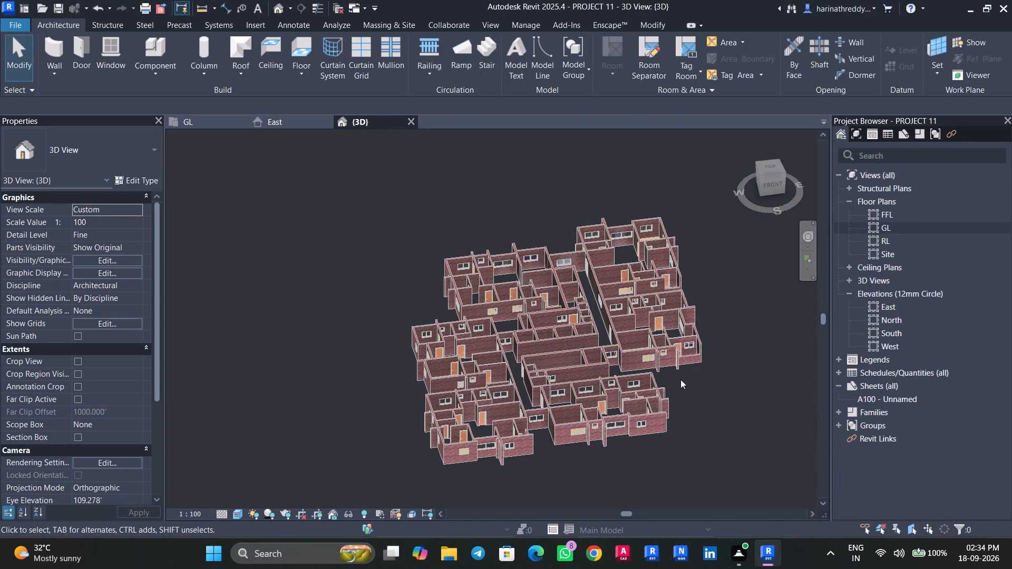
pyautogui.scroll(5, 757, 418)
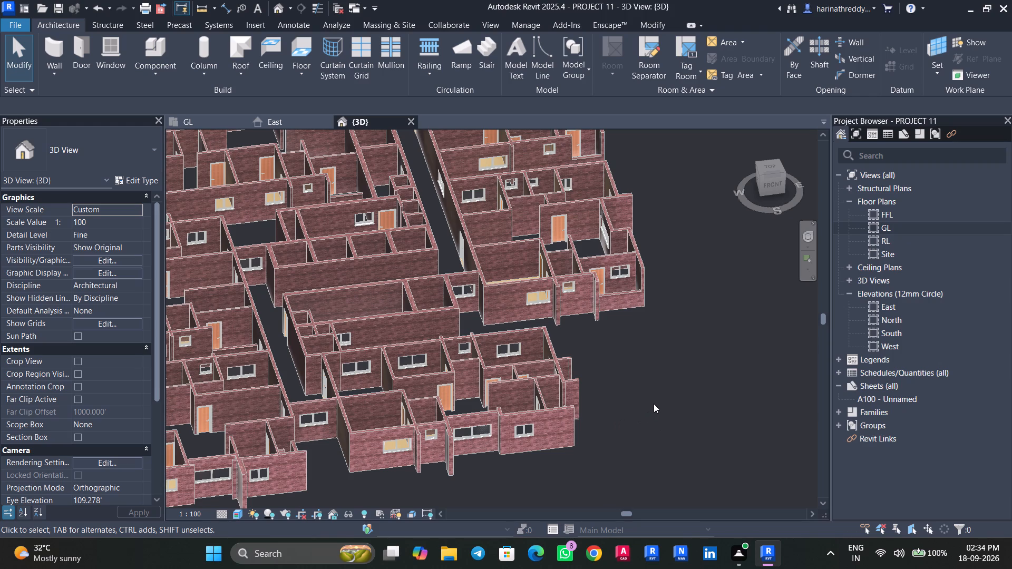
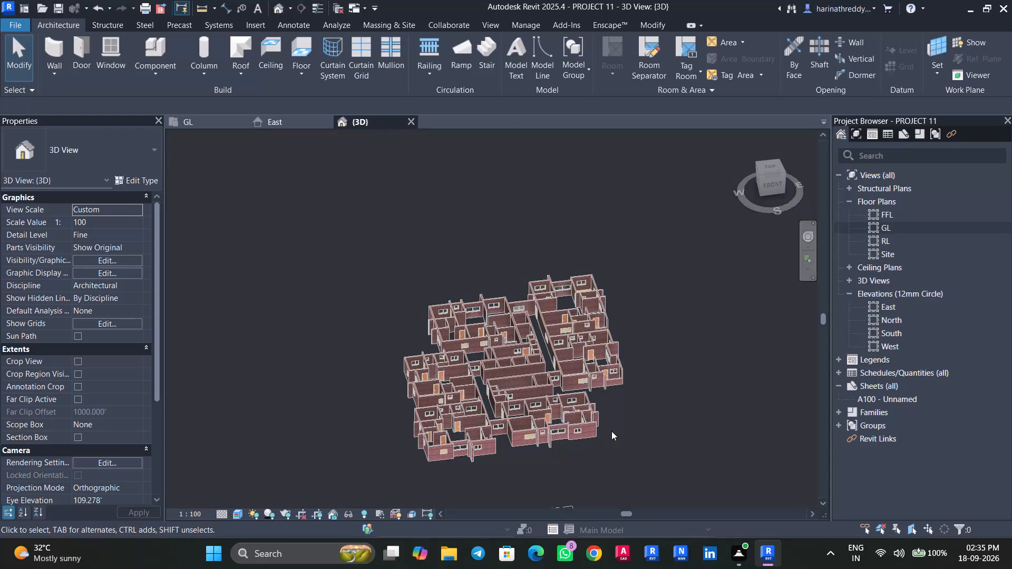
# Examine the block's rooms and floor openings up close in the 3D view.
pyautogui.scroll(1, 611, 431)
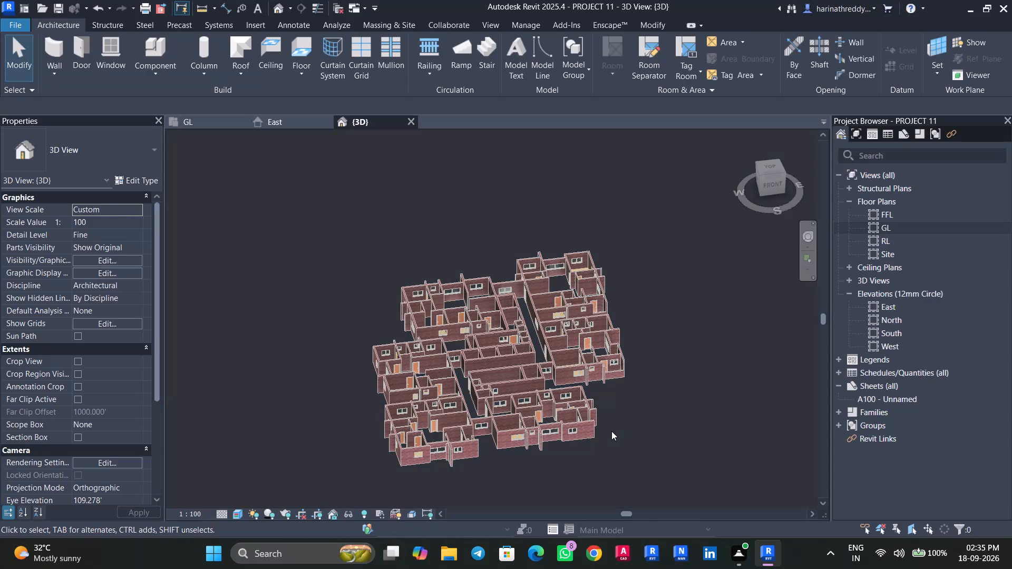
pyautogui.scroll(-3, 611, 431)
pyautogui.scroll(3, 611, 431)
pyautogui.scroll(-2, 611, 431)
pyautogui.scroll(2, 611, 431)
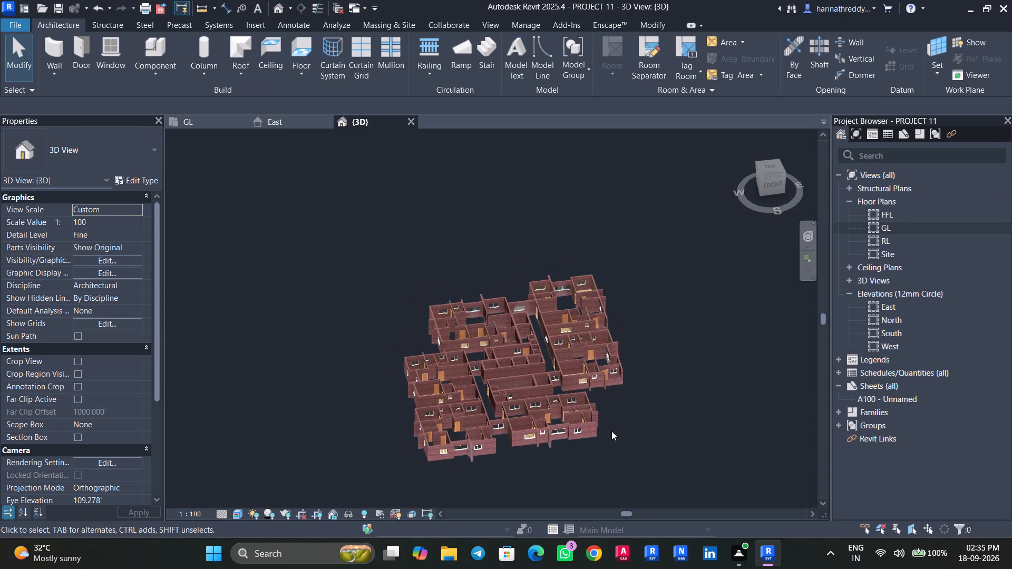
pyautogui.scroll(3, 611, 431)
pyautogui.scroll(-2, 611, 431)
pyautogui.scroll(2, 611, 431)
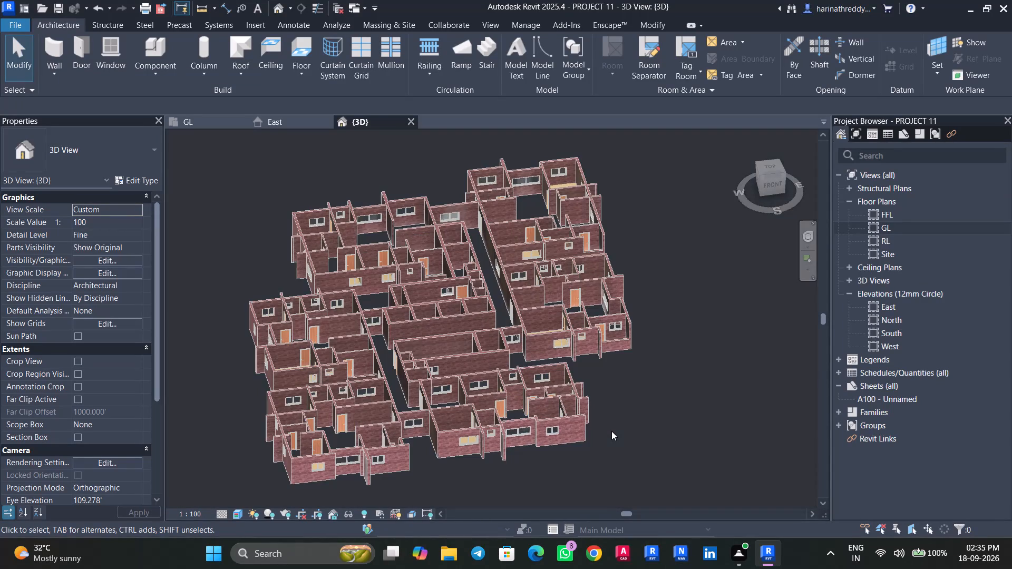
pyautogui.scroll(-2, 611, 431)
pyautogui.scroll(1, 611, 431)
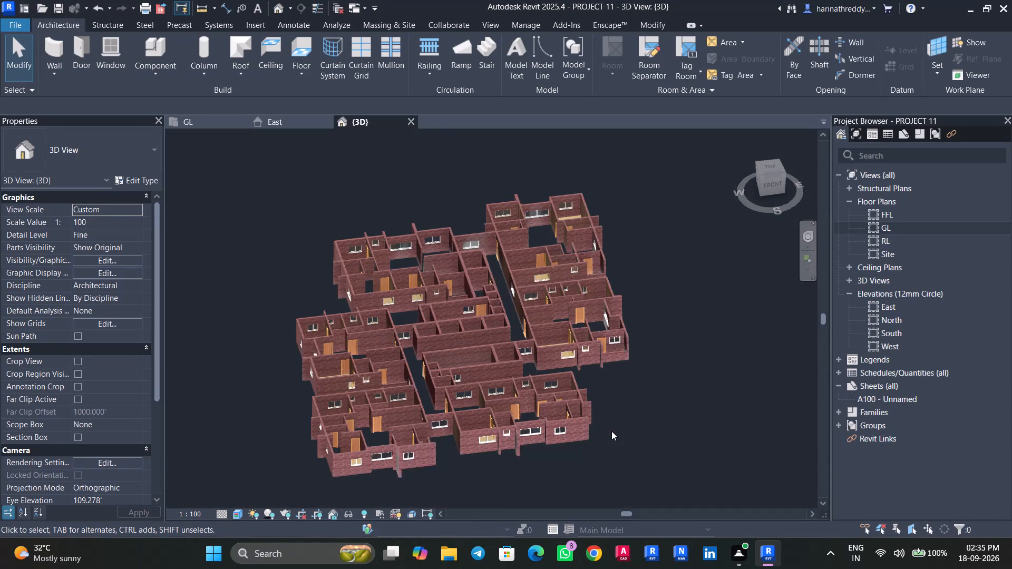
pyautogui.scroll(1, 611, 431)
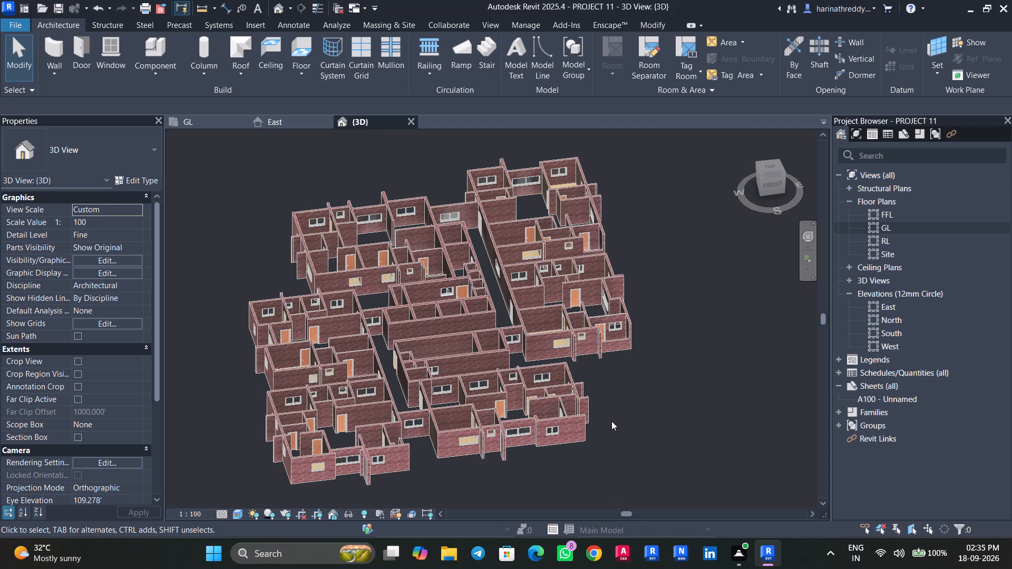
pyautogui.scroll(2, 611, 421)
pyautogui.moveTo(611, 424); pyautogui.dragTo(734, 389, button='middle')
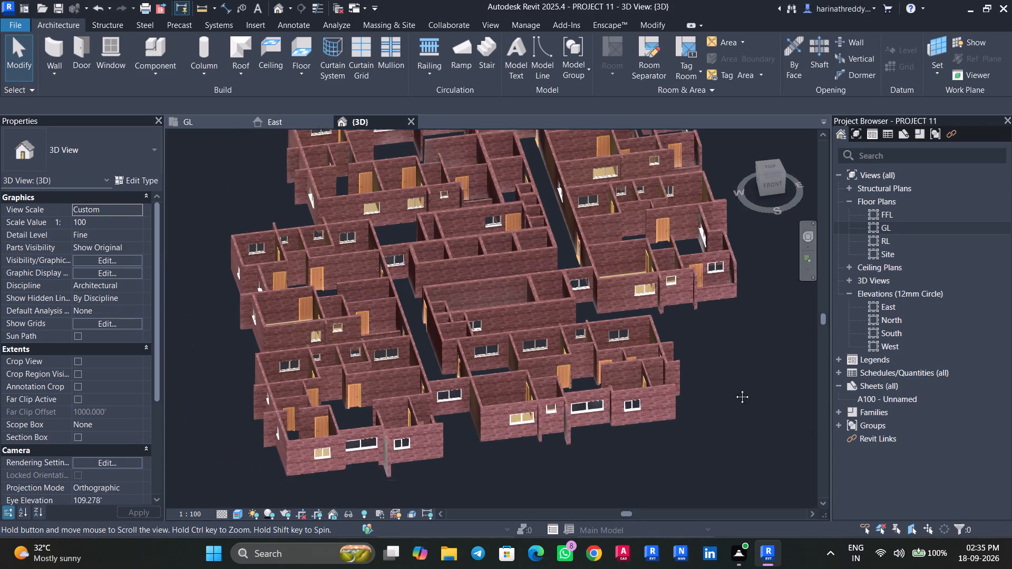
pyautogui.moveTo(734, 389); pyautogui.dragTo(744, 397, button='middle')
pyautogui.scroll(4, 422, 411)
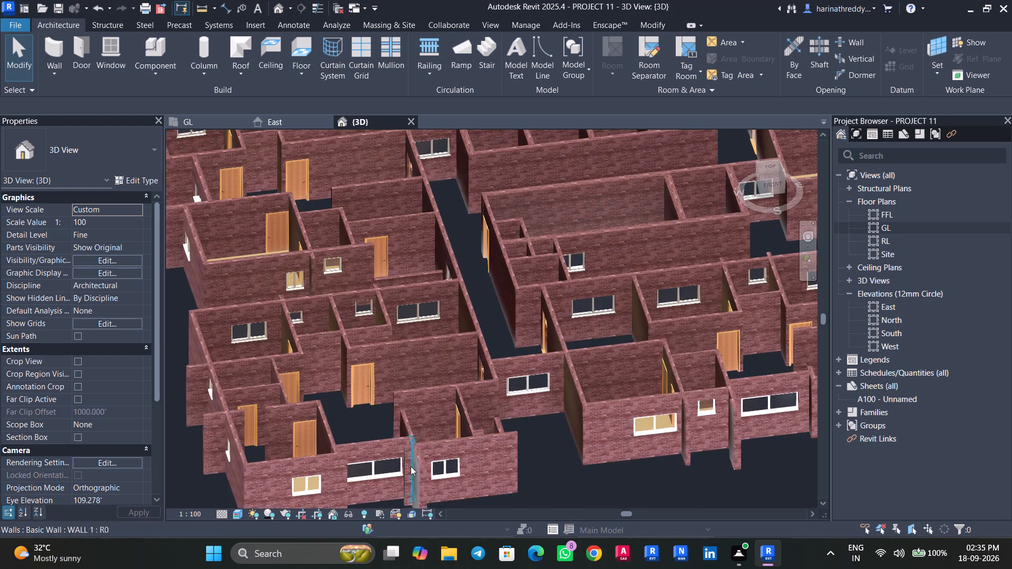
pyautogui.moveTo(572, 487); pyautogui.dragTo(525, 435, button='middle')
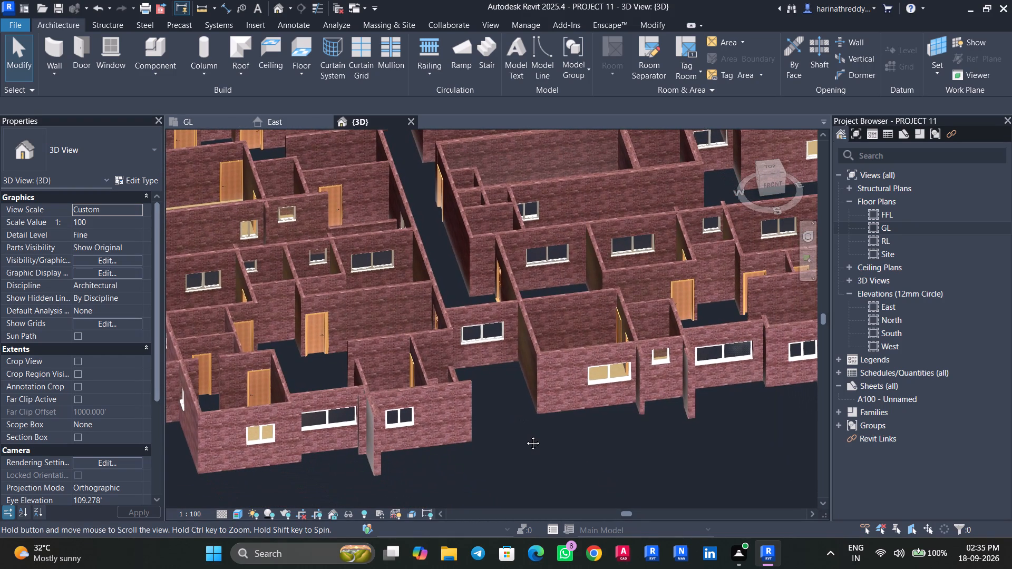
pyautogui.moveTo(525, 435); pyautogui.dragTo(528, 437, button='middle')
# On the GL floor plan, set the draw layer of the floor plan raster image to Background.
pyautogui.click(201, 123)
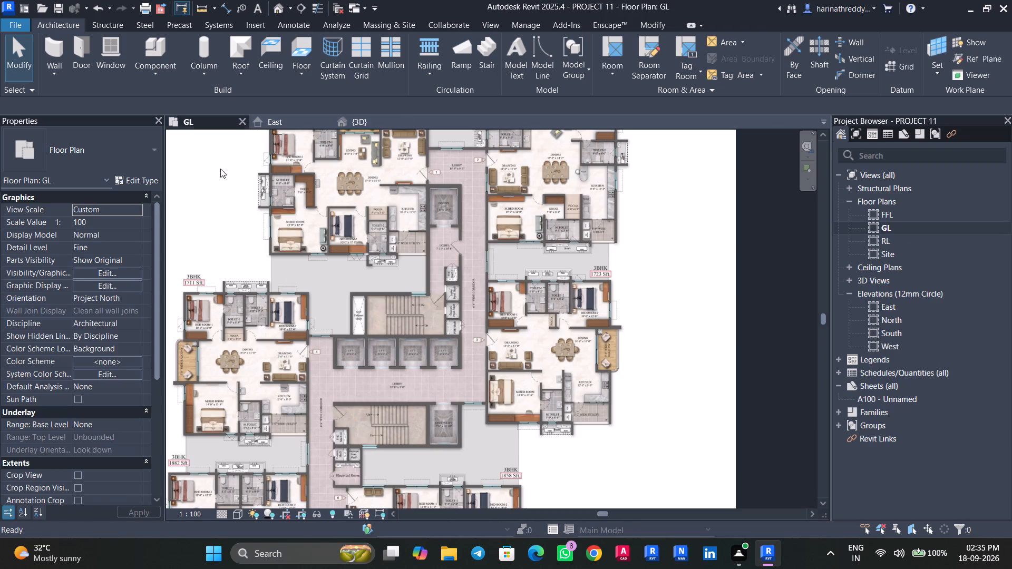
pyautogui.click(647, 425)
pyautogui.click(146, 285)
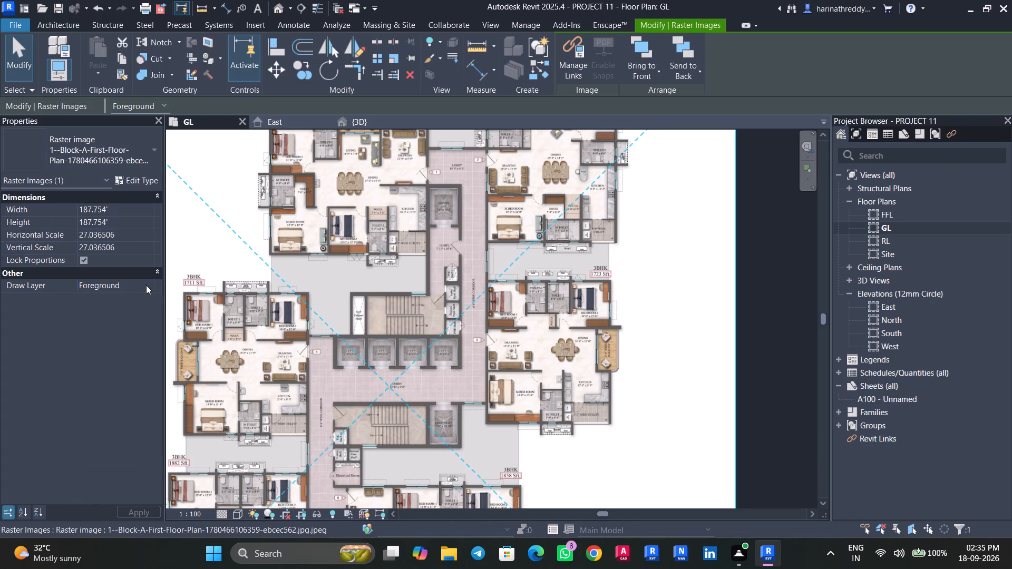
pyautogui.click(124, 297)
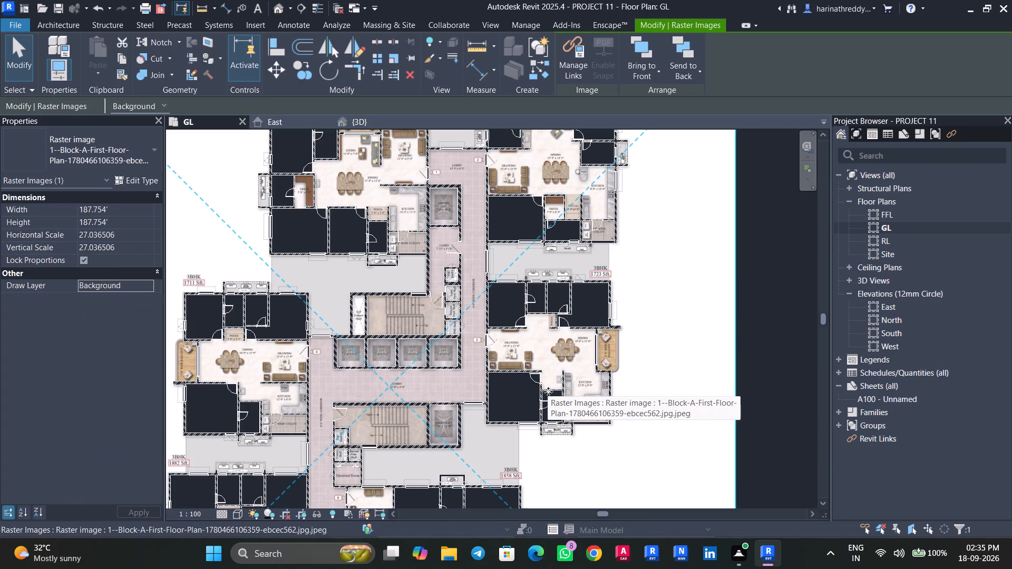
# Start a new floor on level GL and duplicate the TOILET floor type as WIDE UTILITY.
pyautogui.moveTo(610, 463); pyautogui.dragTo(692, 362, button='middle')
pyautogui.scroll(1, 614, 463)
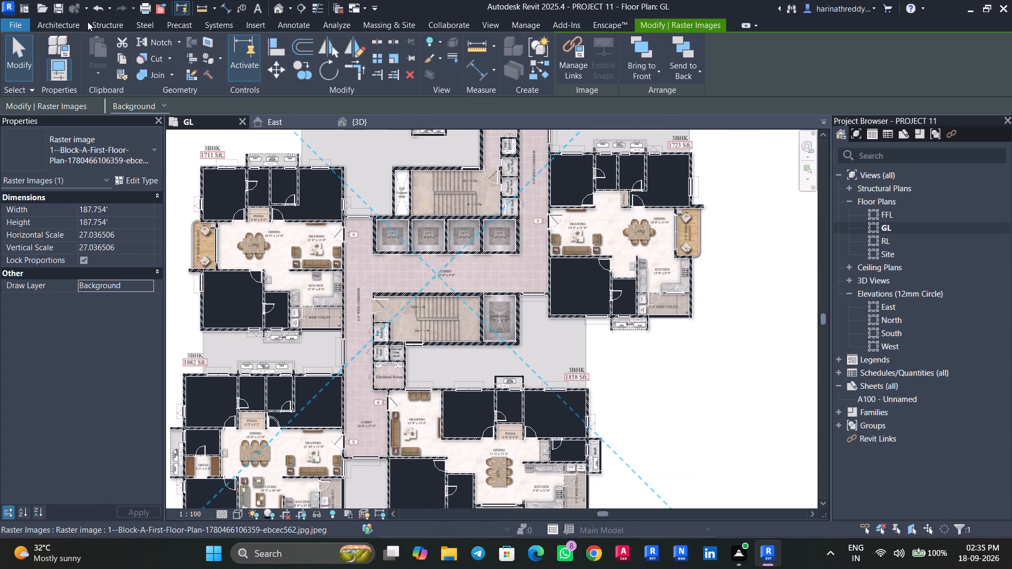
pyautogui.click(73, 19)
pyautogui.click(296, 73)
pyautogui.click(307, 90)
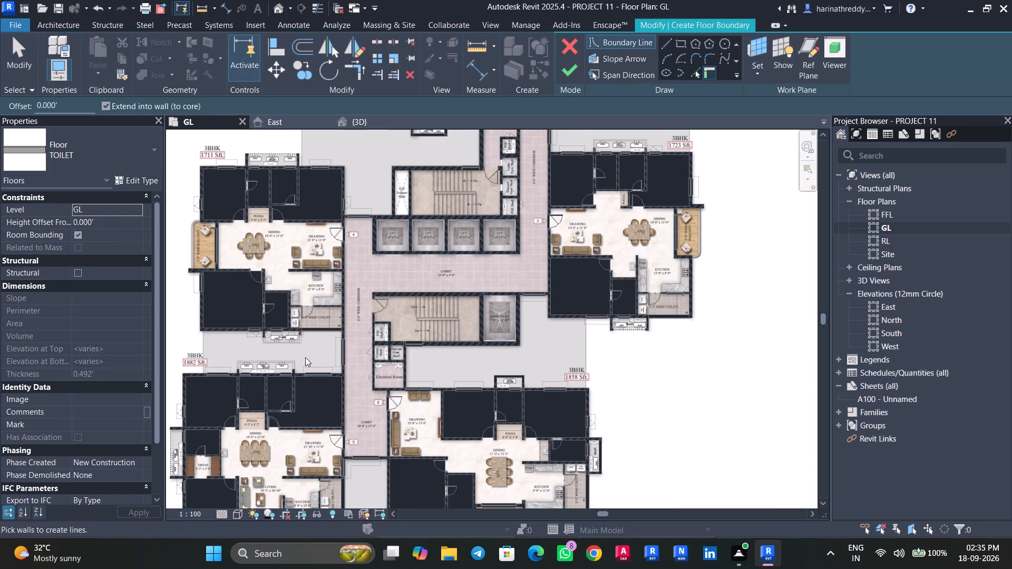
pyautogui.scroll(-1, 240, 347)
pyautogui.scroll(5, 246, 349)
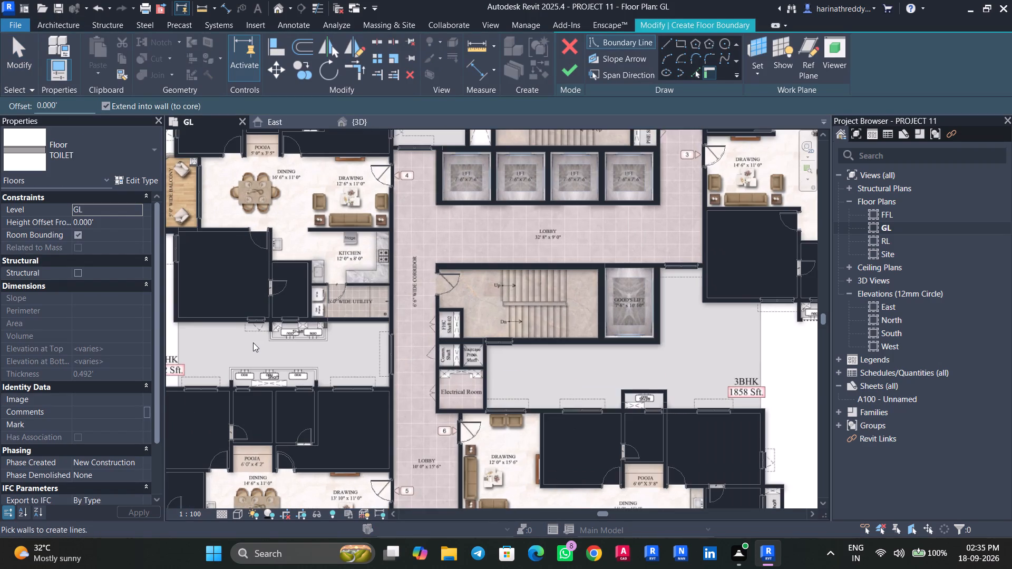
pyautogui.scroll(3, 253, 342)
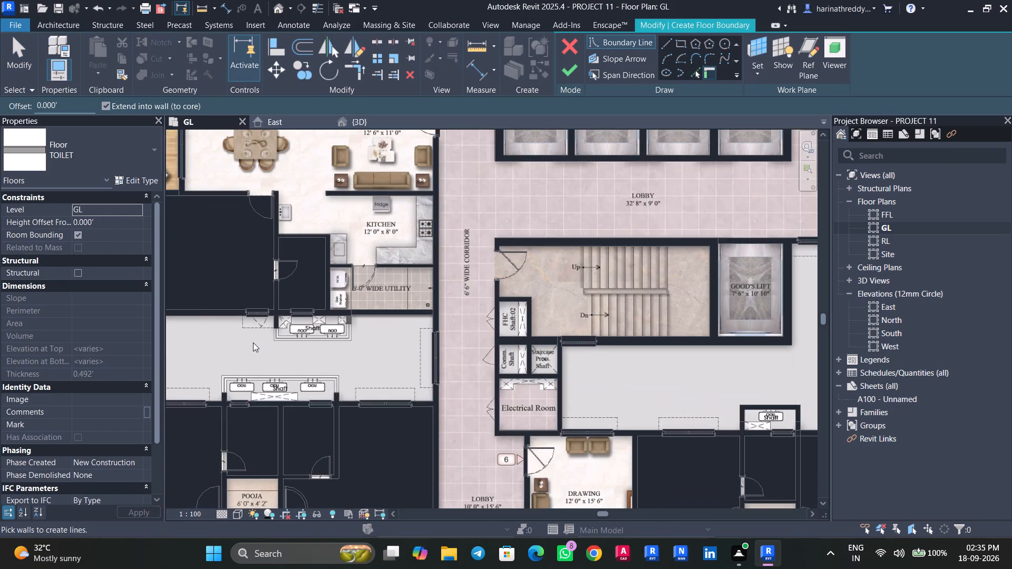
pyautogui.scroll(2, 253, 342)
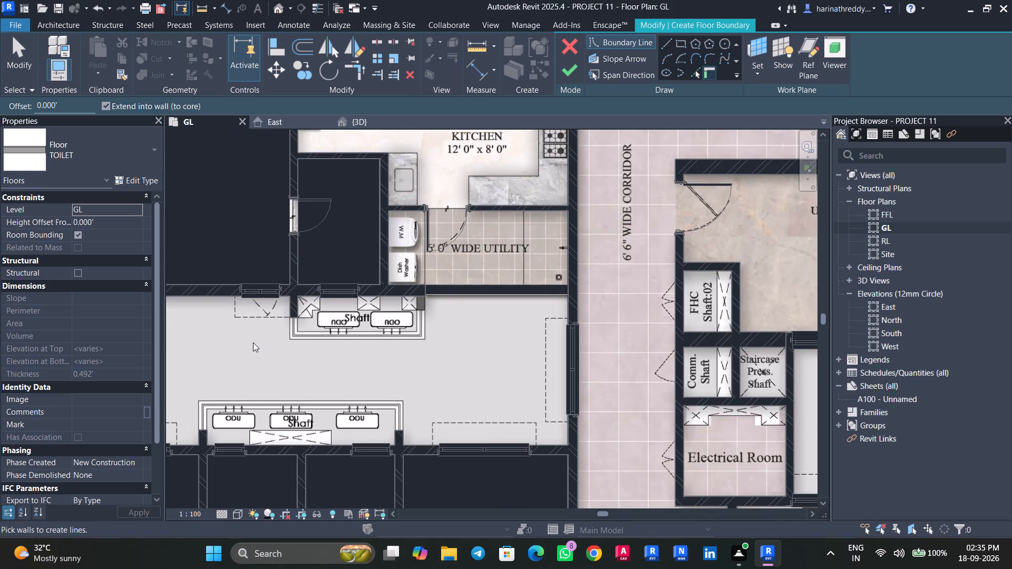
pyautogui.scroll(-6, 253, 342)
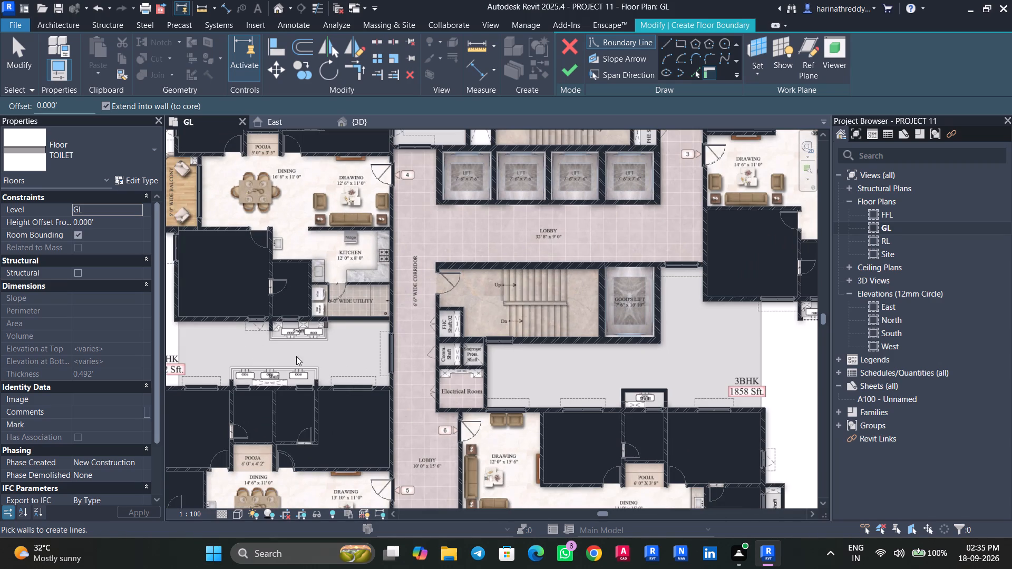
pyautogui.scroll(4, 416, 404)
pyautogui.moveTo(425, 407); pyautogui.dragTo(494, 153, button='middle')
pyautogui.scroll(1, 493, 158)
pyautogui.scroll(-9, 321, 344)
pyautogui.moveTo(323, 345); pyautogui.dragTo(326, 327, button='middle')
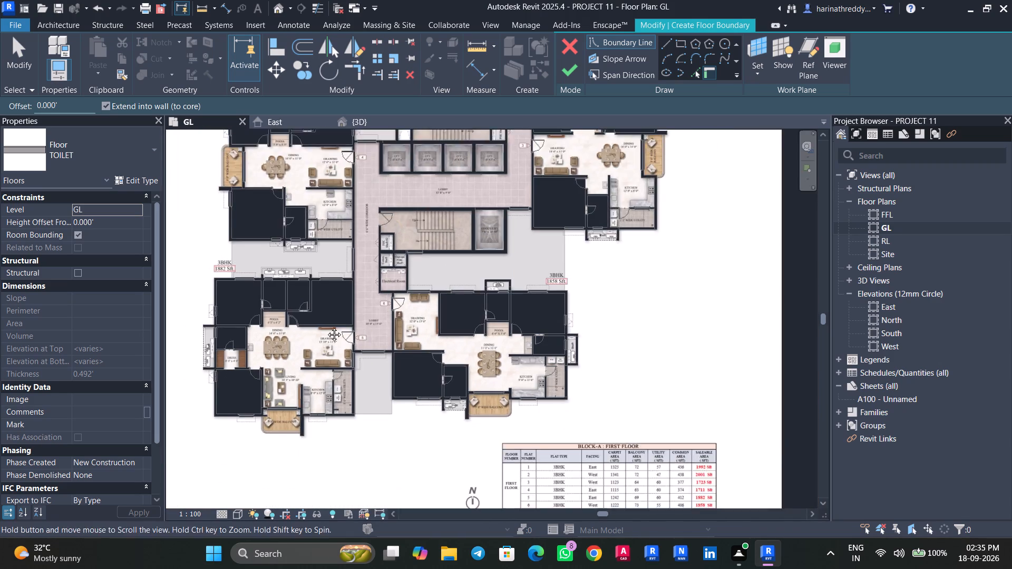
pyautogui.moveTo(326, 327); pyautogui.dragTo(346, 267, button='middle')
pyautogui.scroll(8, 346, 267)
pyautogui.scroll(4, 385, 317)
pyautogui.moveTo(382, 313); pyautogui.dragTo(383, 350, button='middle')
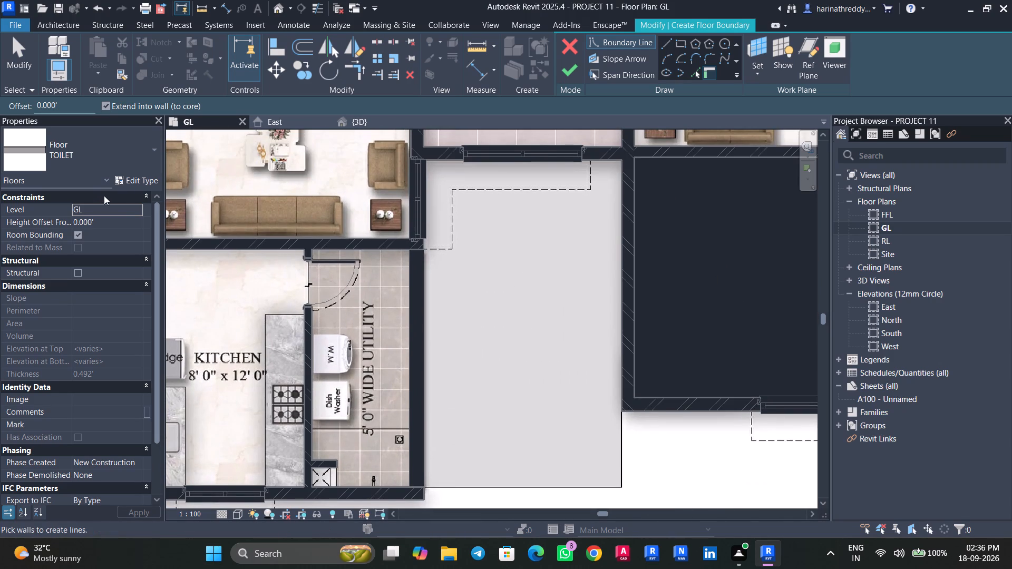
pyautogui.click(126, 182)
pyautogui.click(981, 160)
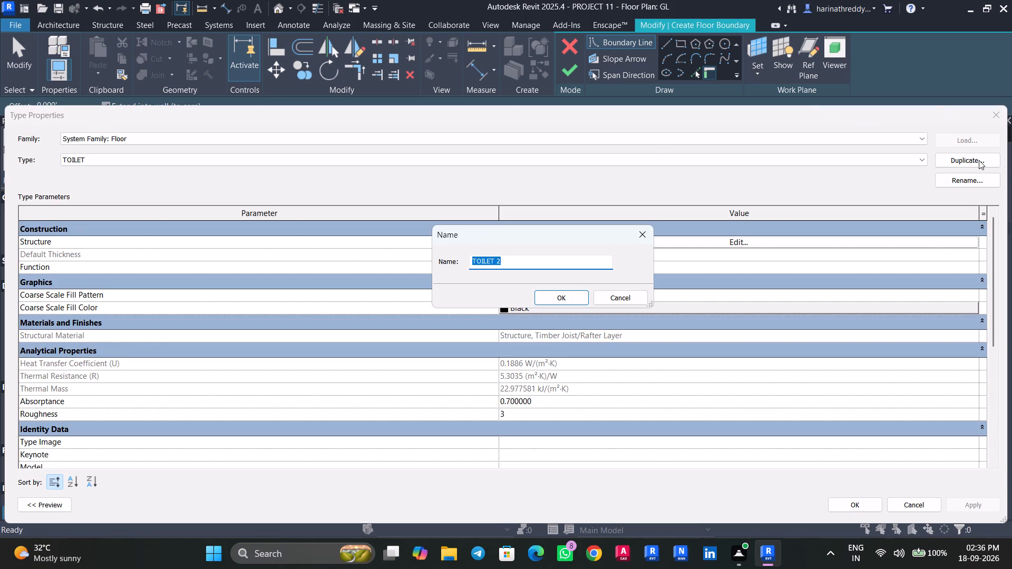
pyautogui.write('WIDE')
pyautogui.press('space')
pyautogui.write('UTILITY')
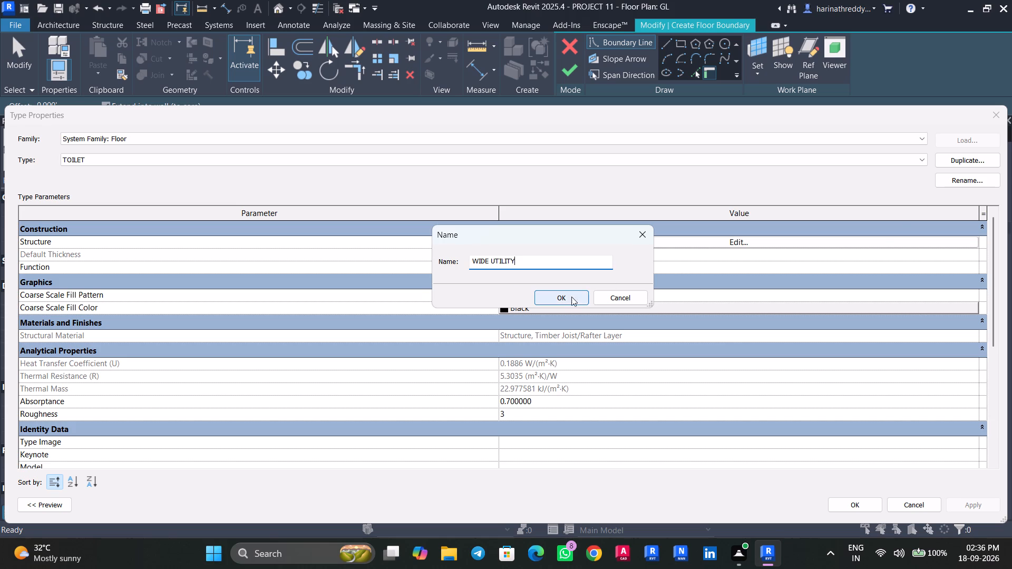
pyautogui.click(566, 300)
pyautogui.click(845, 509)
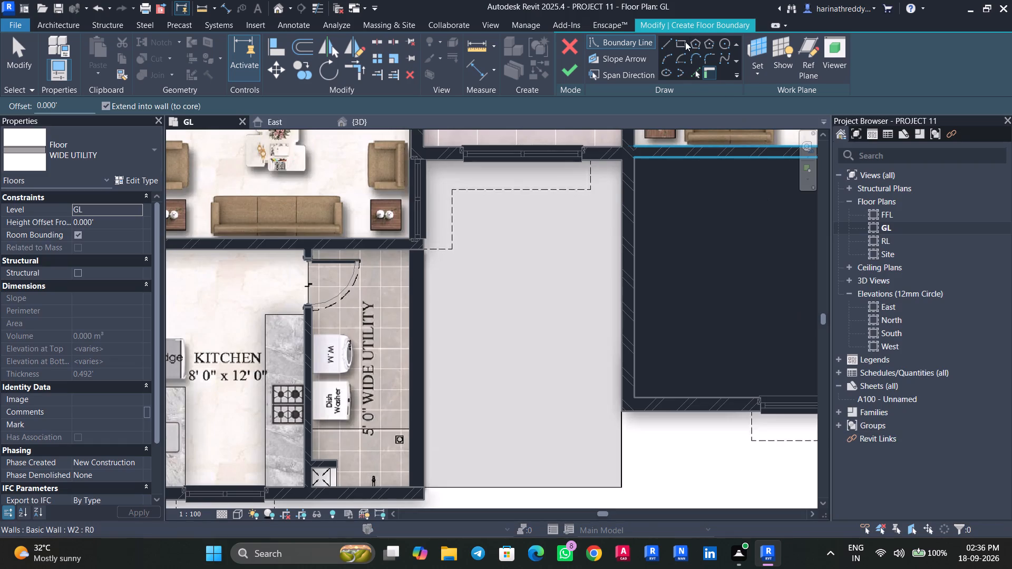
# Sketch a rectangular floor boundary about 12 ft long along the inner wall faces of the 1882 Sft flat's utility.
pyautogui.click(684, 42)
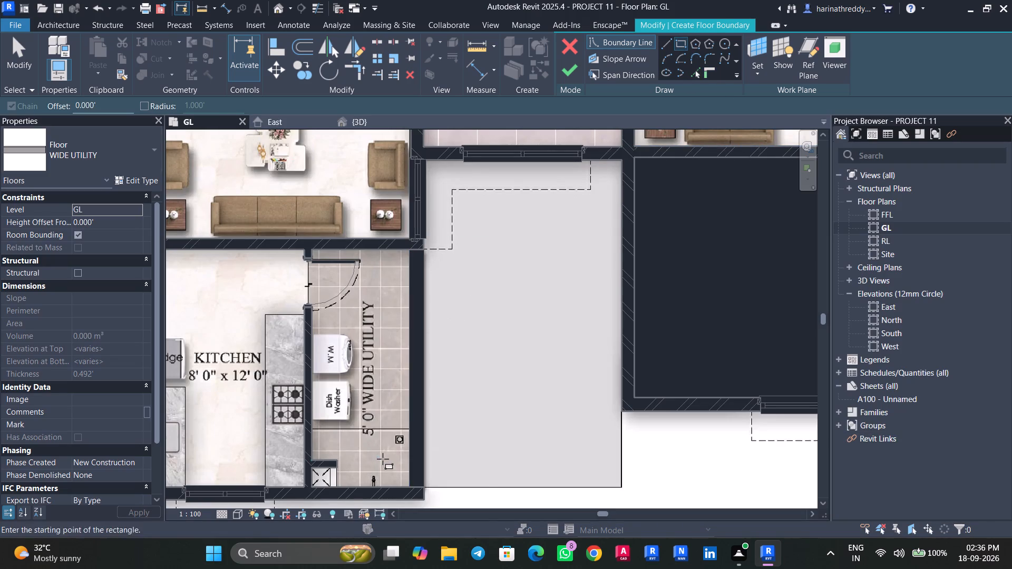
pyautogui.click(412, 487)
pyautogui.scroll(4, 310, 249)
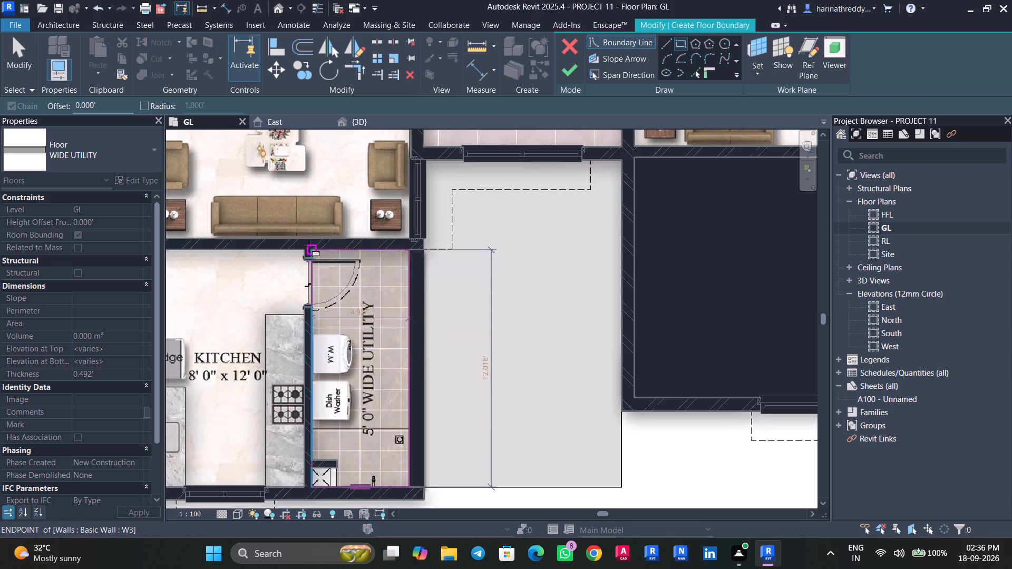
pyautogui.scroll(2, 309, 246)
pyautogui.click(315, 251)
# Sketch a rectangular floor boundary along the inner wall faces of the 1858 Sft flat's 5' 0" wide utility.
pyautogui.scroll(-16, 354, 338)
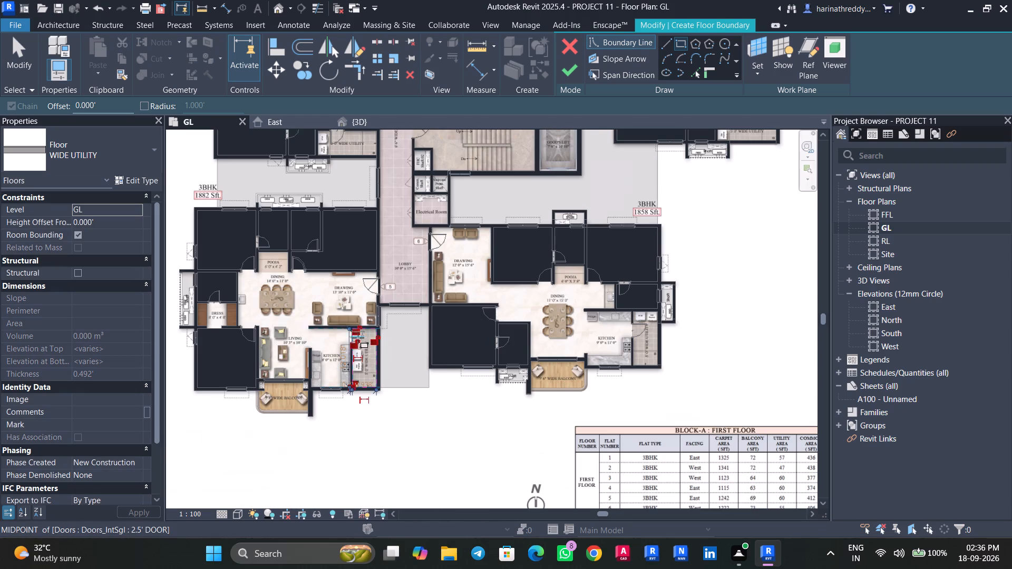
pyautogui.scroll(6, 669, 351)
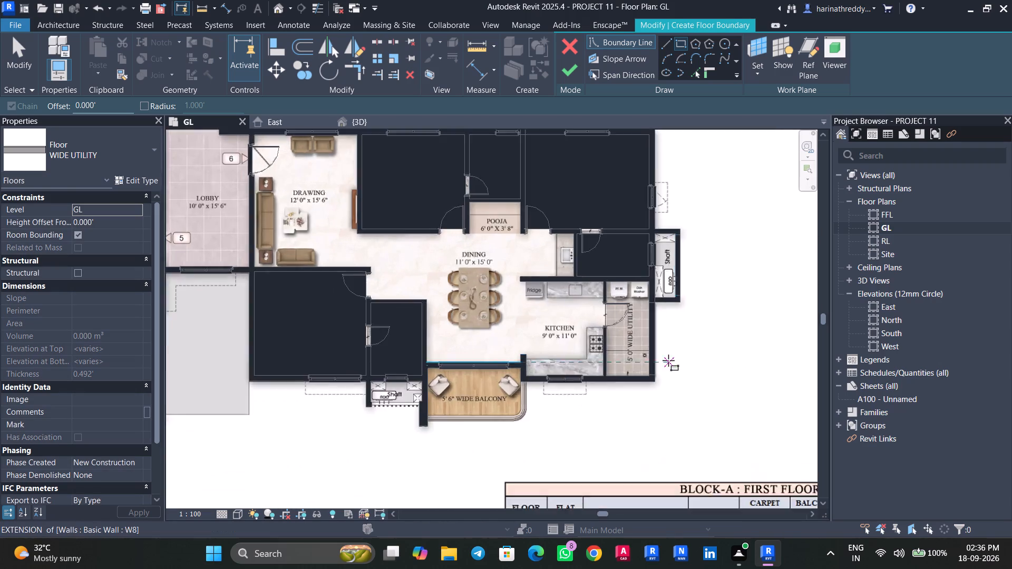
pyautogui.scroll(2, 668, 360)
pyautogui.scroll(5, 629, 389)
pyautogui.moveTo(629, 377); pyautogui.dragTo(633, 442, button='middle')
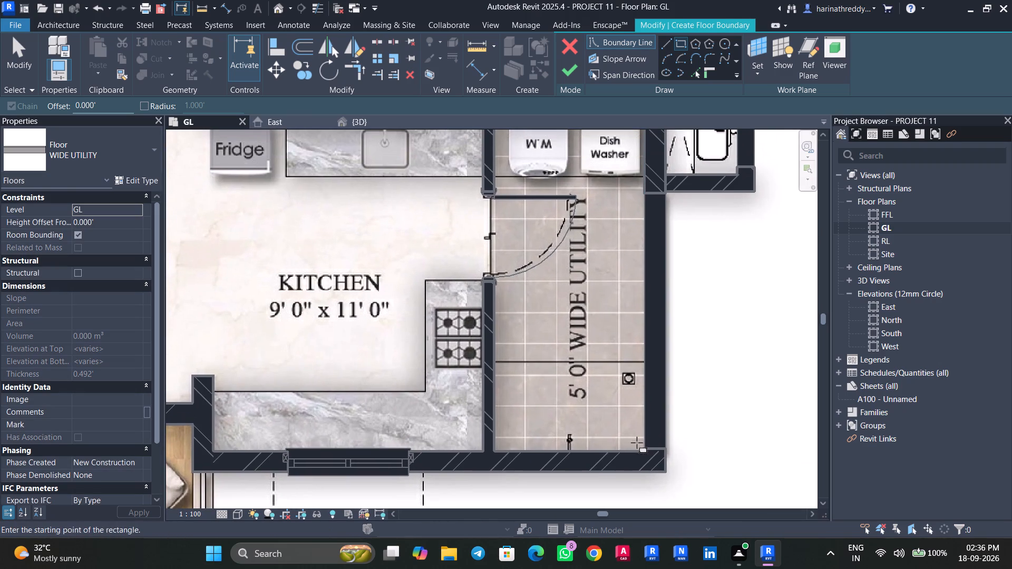
pyautogui.click(644, 447)
pyautogui.moveTo(504, 232); pyautogui.dragTo(517, 347, button='middle')
pyautogui.scroll(4, 508, 237)
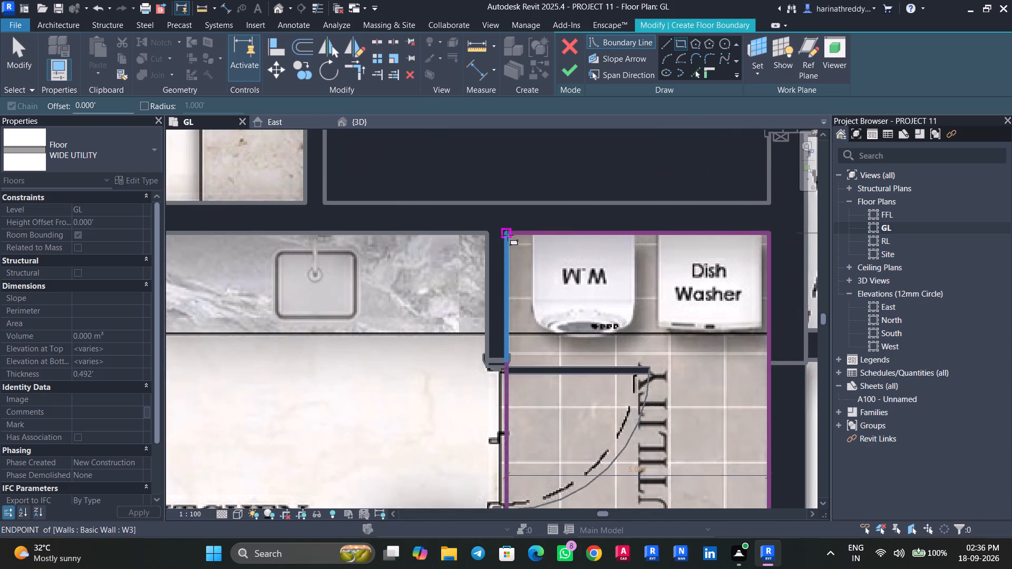
pyautogui.click(508, 235)
# Sketch a rectangular floor boundary along the inner wall faces of the 1723 Sft flat's 5' 0" wide utility.
pyautogui.scroll(-19, 529, 317)
pyautogui.moveTo(533, 242); pyautogui.dragTo(554, 420, button='middle')
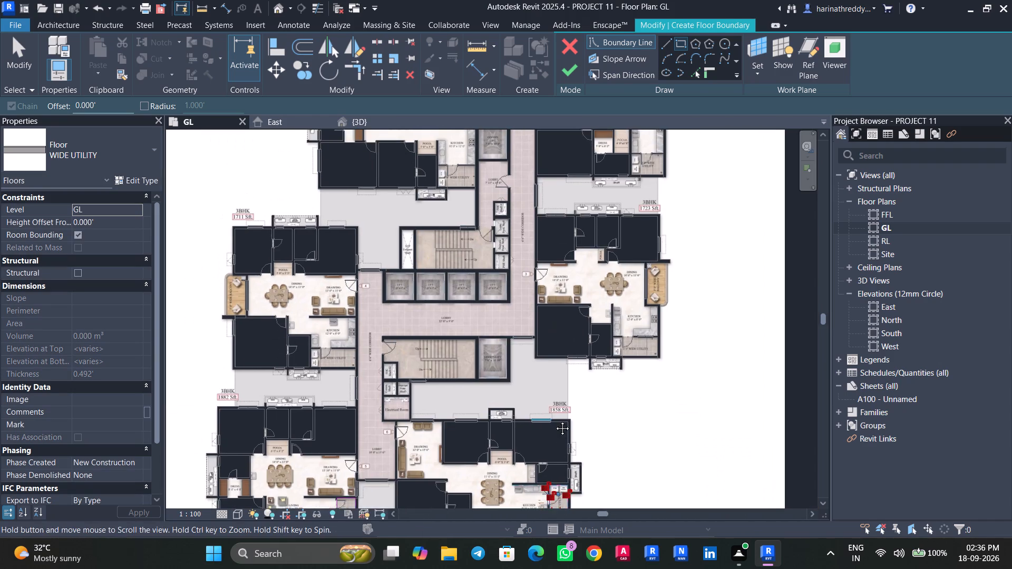
pyautogui.moveTo(554, 420); pyautogui.dragTo(555, 421, button='middle')
pyautogui.scroll(12, 666, 342)
pyautogui.click(660, 366)
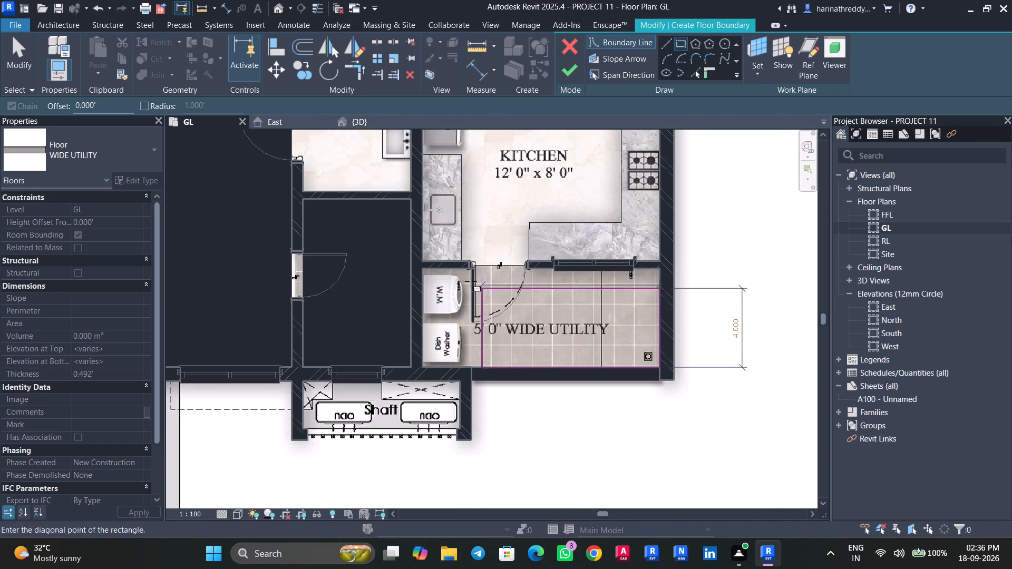
pyautogui.scroll(1, 467, 267)
pyautogui.scroll(-1, 467, 267)
pyautogui.scroll(2, 467, 267)
pyautogui.click(411, 265)
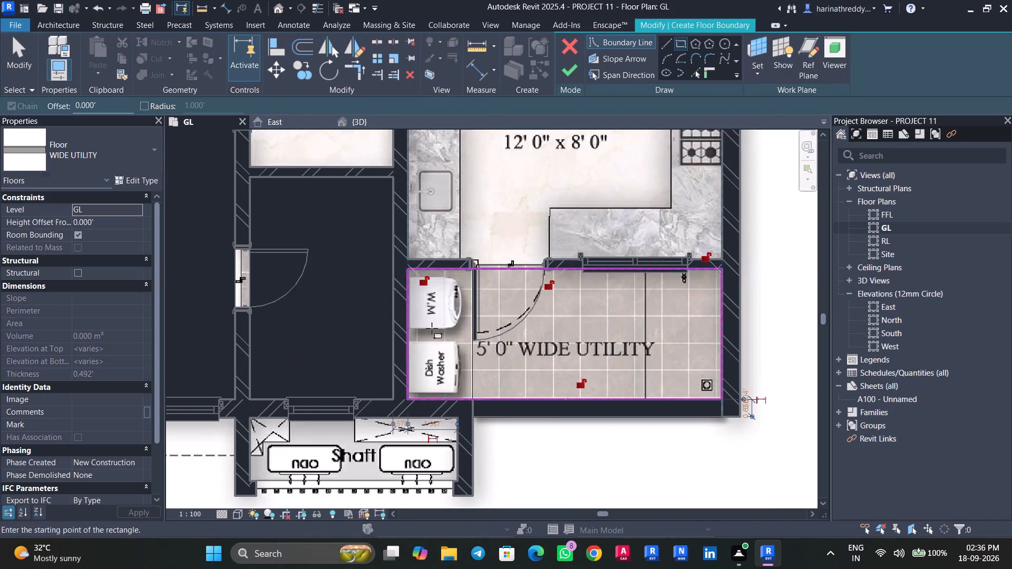
# Sketch a rectangular floor boundary about 5.5 ft deep inside the 2001 Sft flat's 5' 6" wide utility.
pyautogui.scroll(-11, 432, 328)
pyautogui.moveTo(455, 248); pyautogui.dragTo(522, 508, button='middle')
pyautogui.scroll(7, 573, 318)
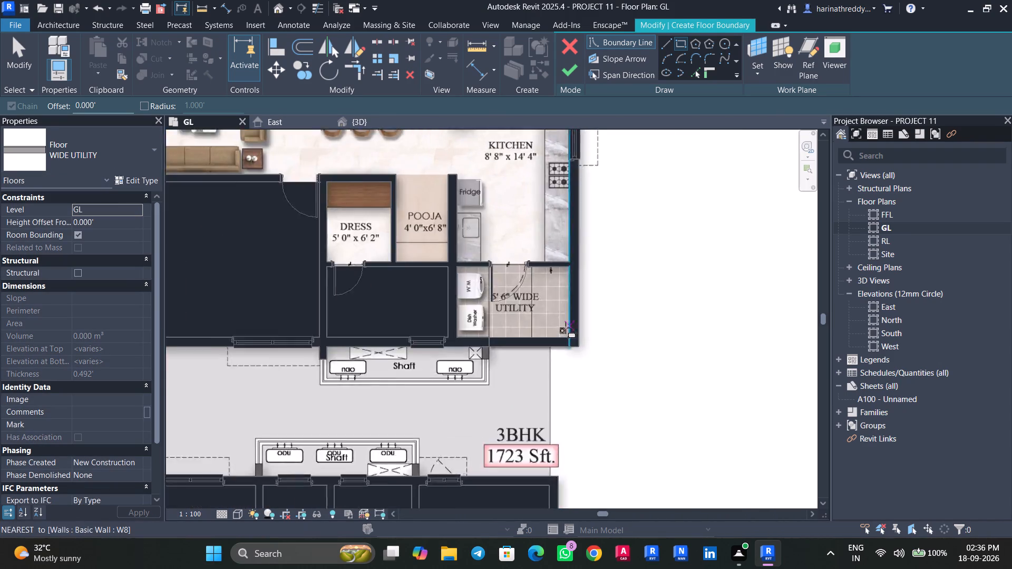
pyautogui.scroll(5, 566, 328)
pyautogui.click(577, 348)
pyautogui.moveTo(383, 199); pyautogui.dragTo(475, 325, button='middle')
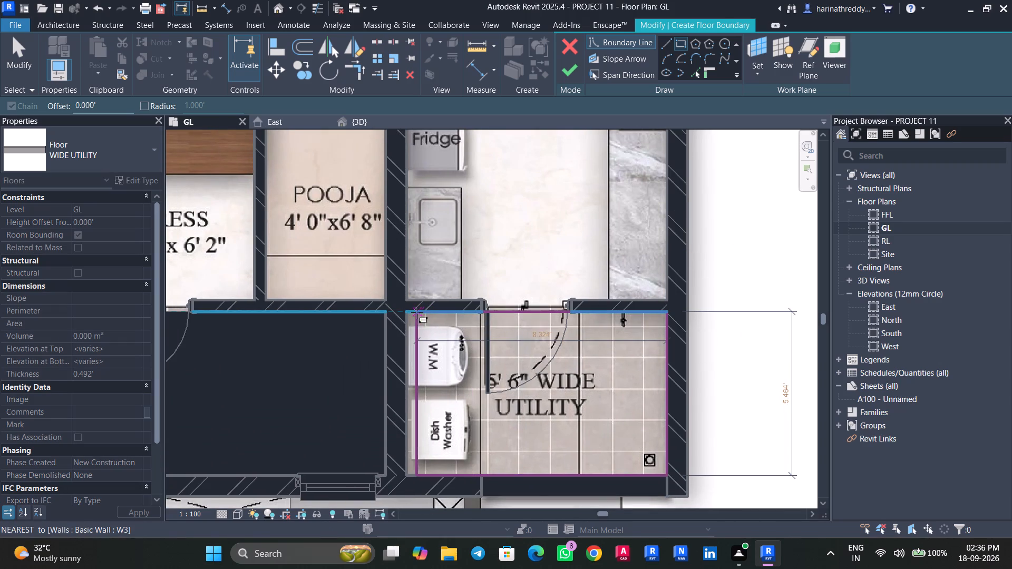
pyautogui.click(408, 312)
pyautogui.scroll(-14, 427, 364)
pyautogui.moveTo(451, 292); pyautogui.dragTo(641, 408, button='middle')
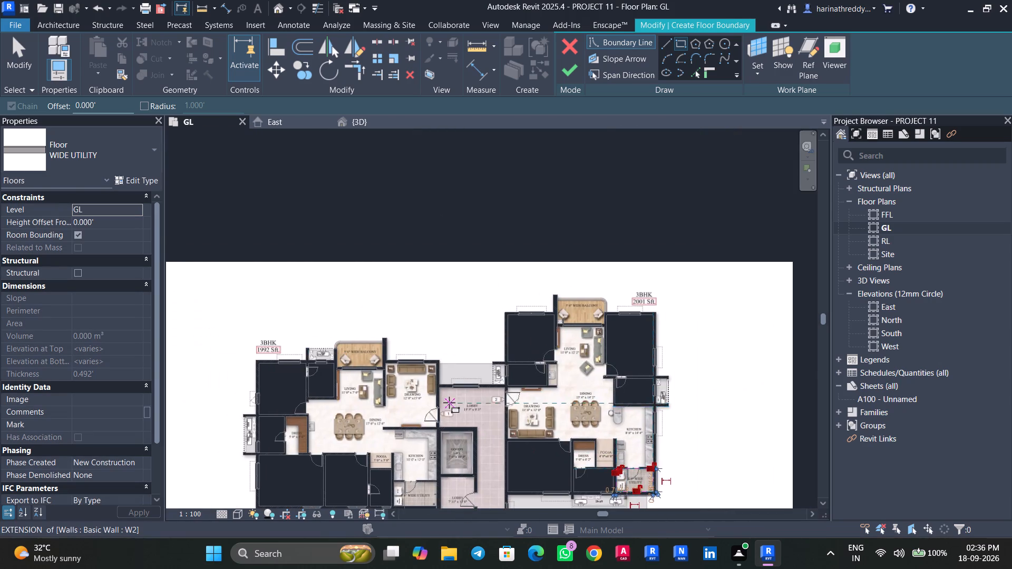
# Sketch a rectangular floor boundary about 5.7 ft deep inside the 1992 Sft flat's 5' 8" wide utility.
pyautogui.scroll(6, 448, 404)
pyautogui.moveTo(460, 398); pyautogui.dragTo(579, 227, button='middle')
pyautogui.scroll(-4, 475, 333)
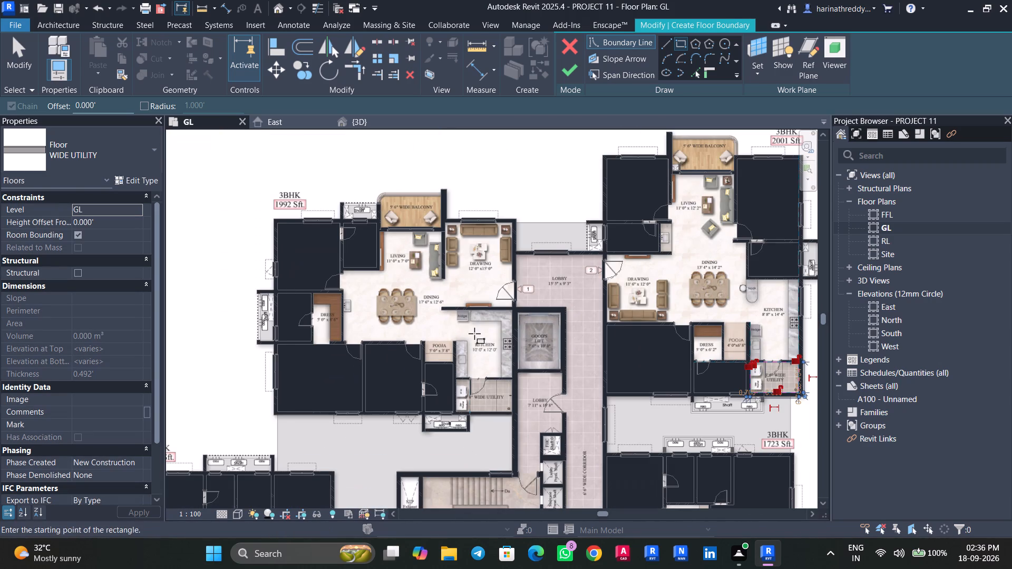
pyautogui.moveTo(474, 353); pyautogui.dragTo(493, 312, button='middle')
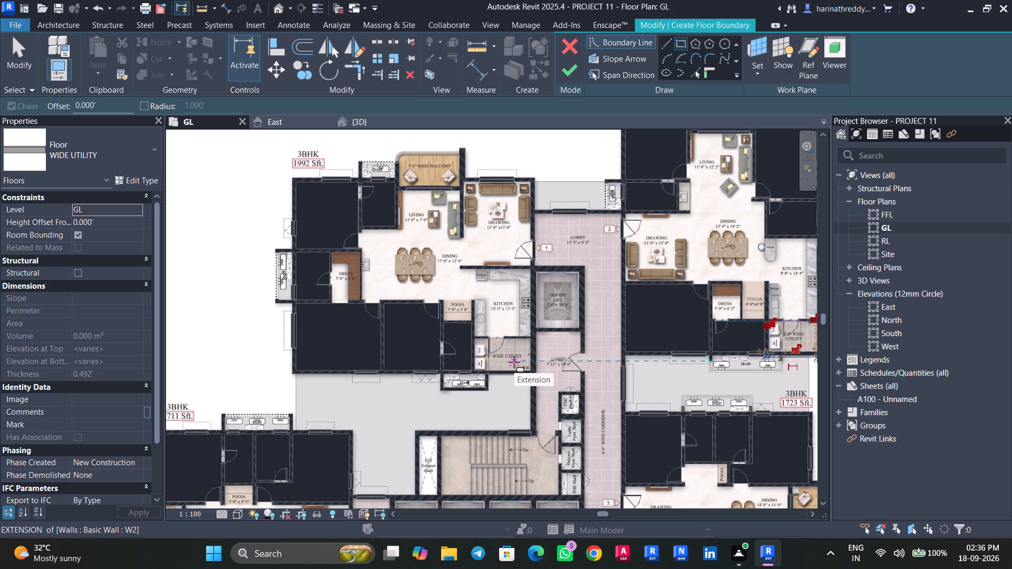
pyautogui.scroll(8, 523, 361)
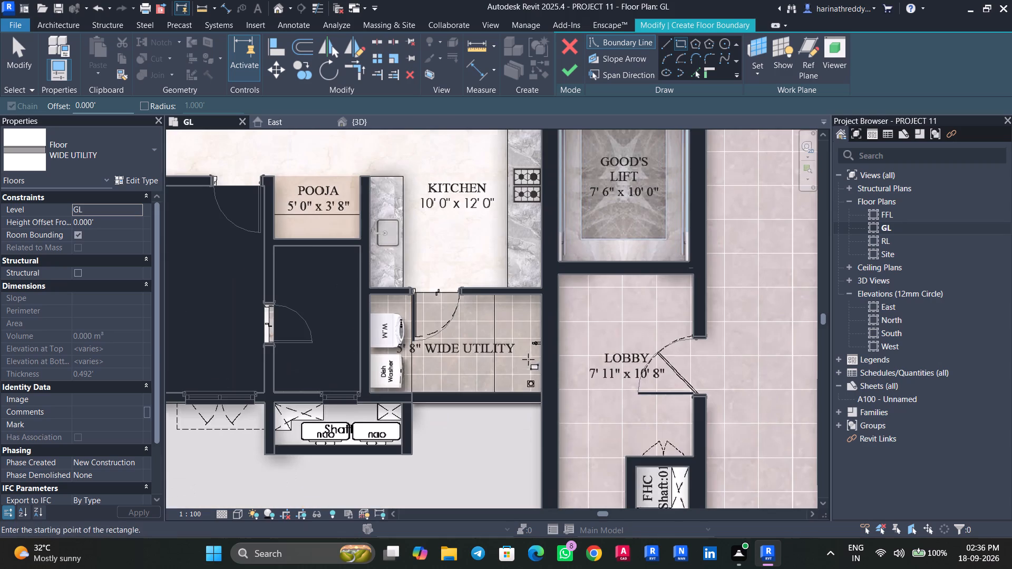
pyautogui.click(542, 390)
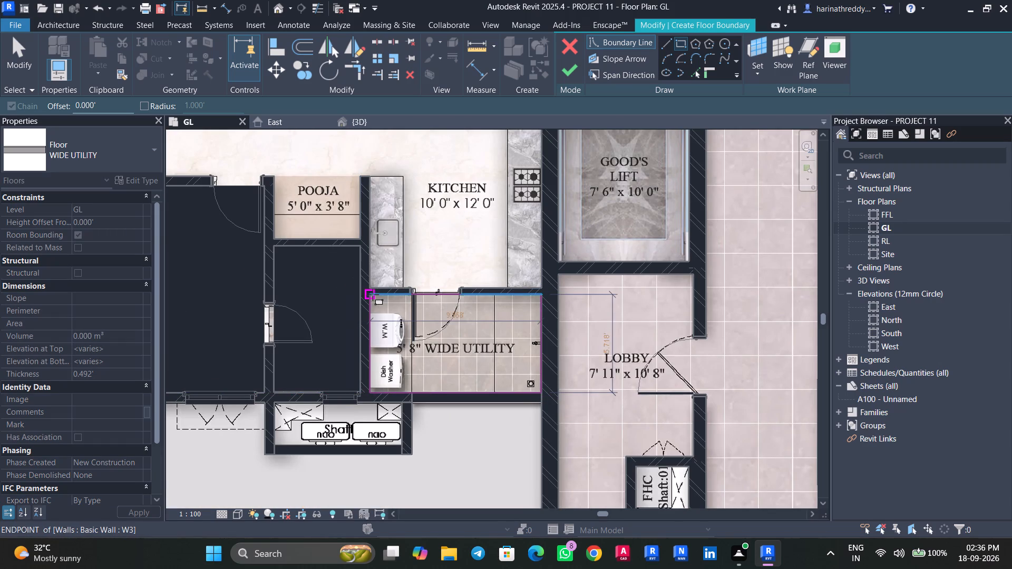
pyautogui.click(373, 295)
# Sketch a rectangular floor boundary along the inner wall faces of the 1711 Sft flat's 5' 0" wide utility.
pyautogui.scroll(-4, 386, 338)
pyautogui.moveTo(386, 338); pyautogui.dragTo(540, 299, button='middle')
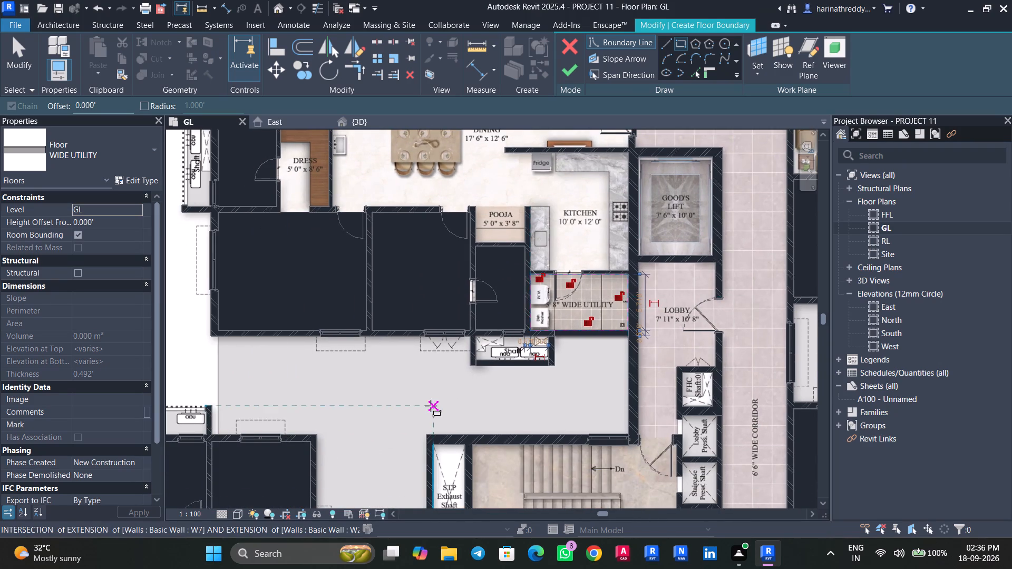
pyautogui.scroll(-5, 431, 403)
pyautogui.moveTo(423, 405); pyautogui.dragTo(551, 210, button='middle')
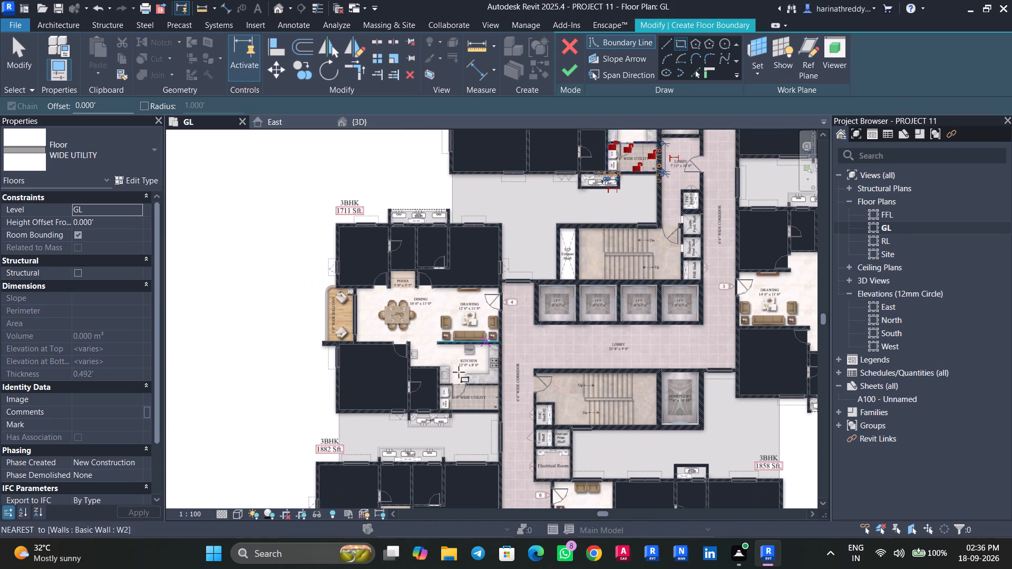
pyautogui.scroll(10, 470, 410)
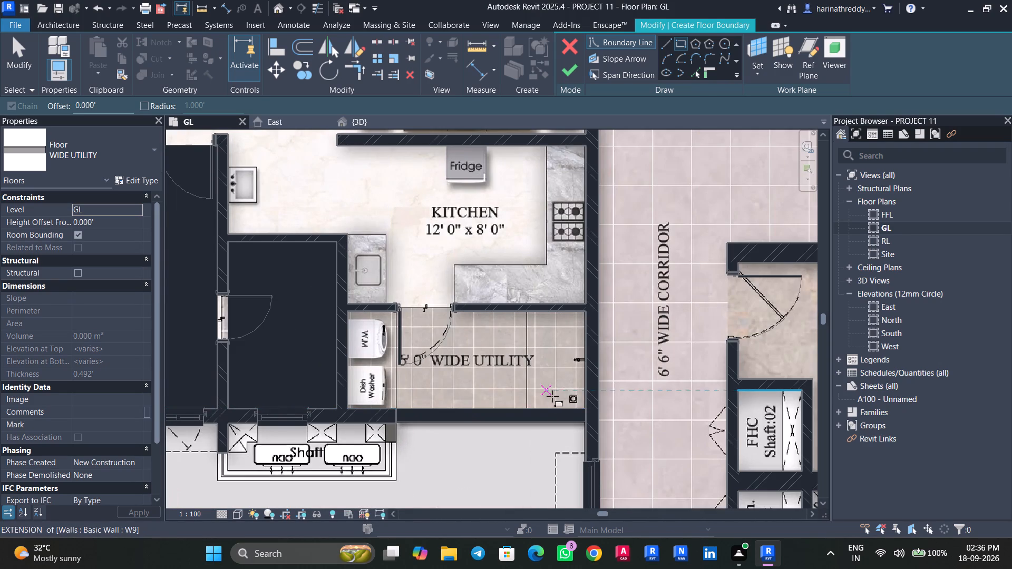
pyautogui.click(584, 405)
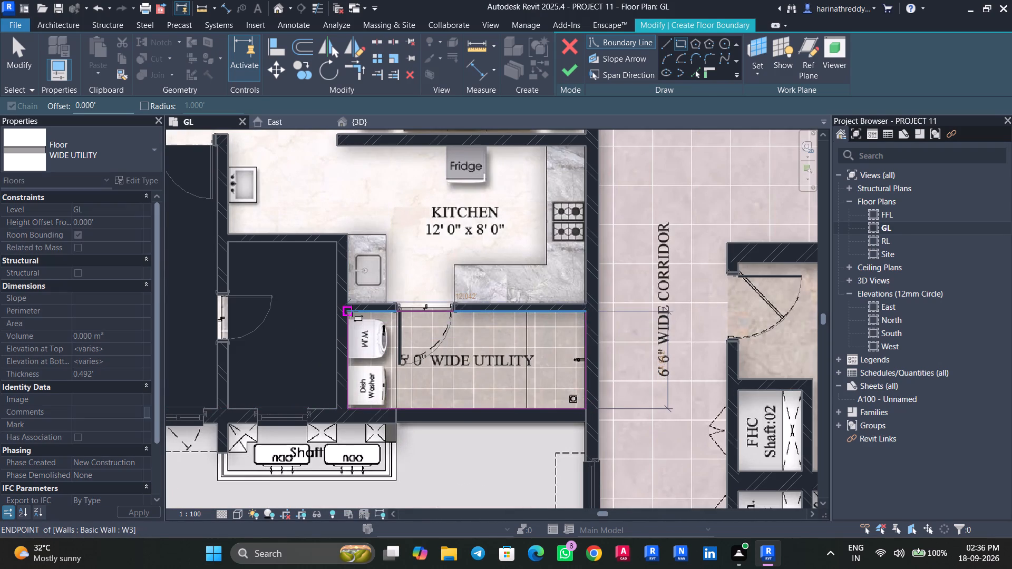
pyautogui.click(352, 311)
# Finish the floor sketch to create the WIDE UTILITY floors in all the flats' utilities.
pyautogui.scroll(-10, 382, 370)
pyautogui.moveTo(379, 409); pyautogui.dragTo(441, 197, button='middle')
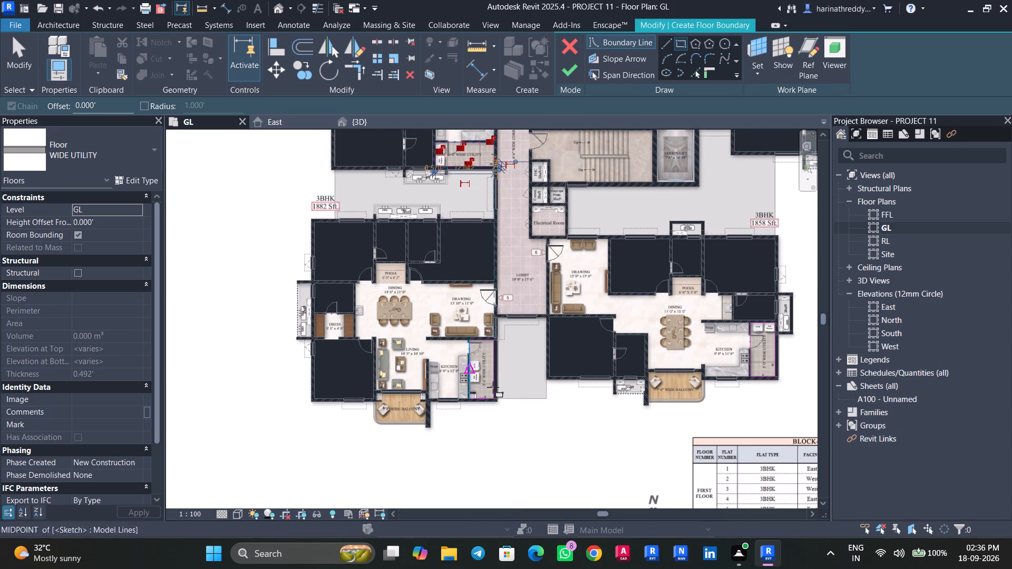
pyautogui.scroll(-3, 495, 410)
pyautogui.moveTo(513, 382); pyautogui.dragTo(458, 516, button='middle')
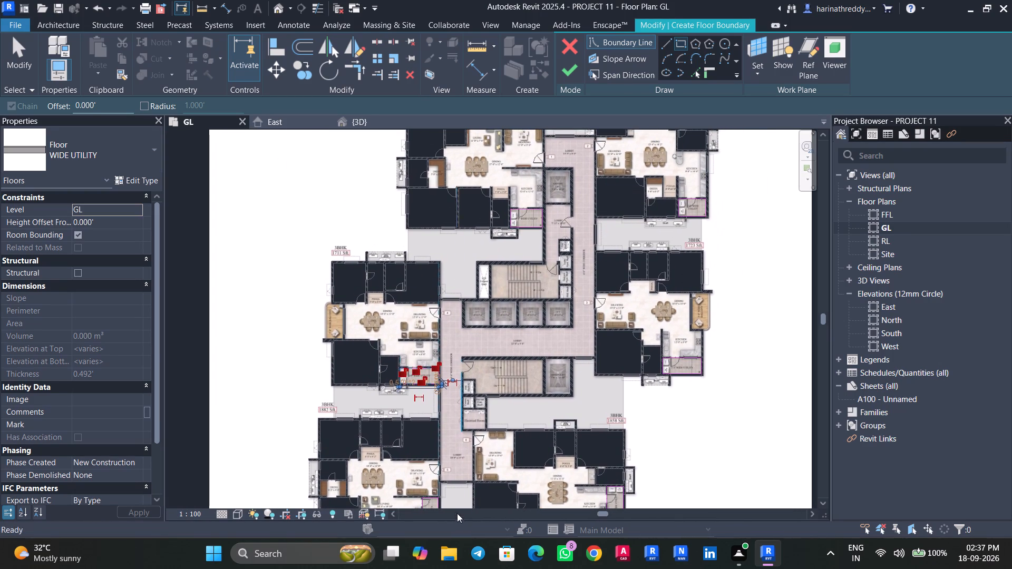
pyautogui.click(576, 73)
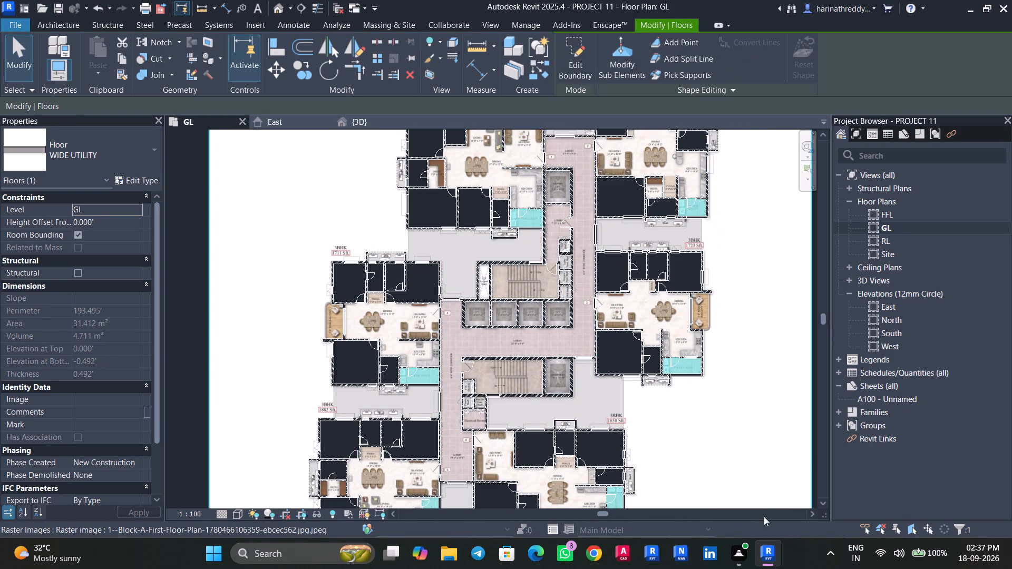
# Set the height offset from level of the WIDE UTILITY floors to 150 mm.
pyautogui.click(756, 505)
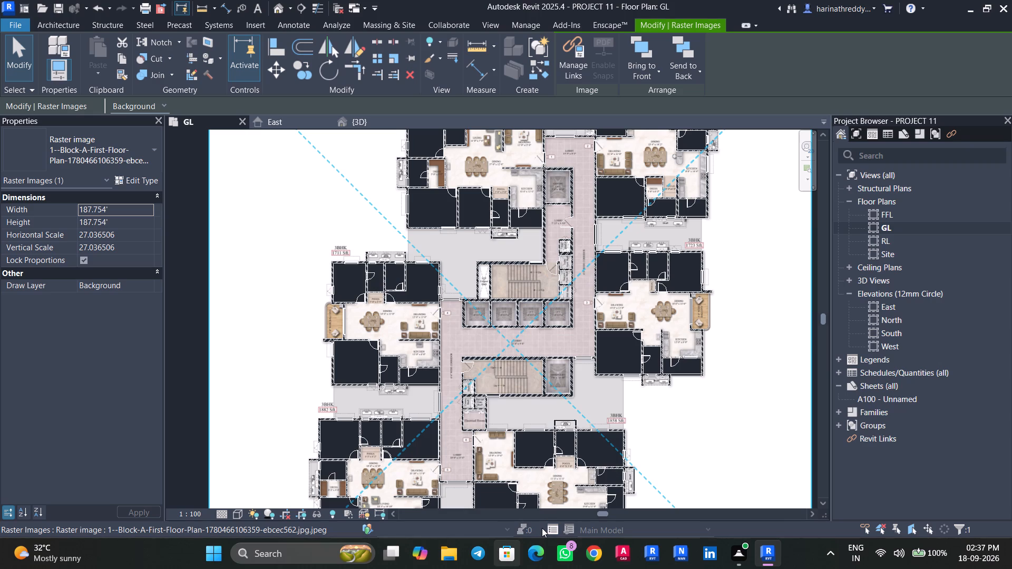
pyautogui.scroll(4, 470, 250)
pyautogui.press('Escape')
pyautogui.click(578, 205)
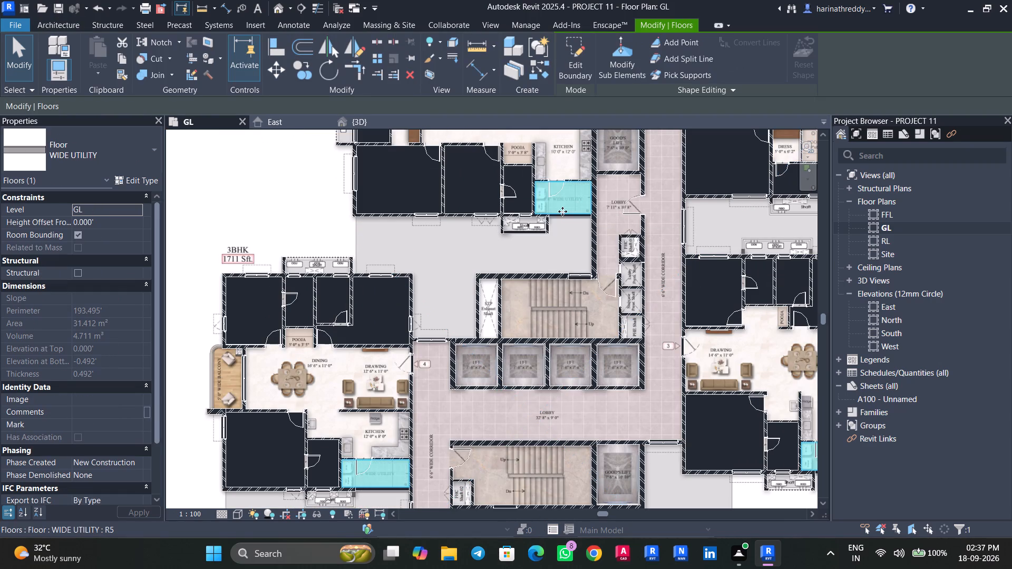
pyautogui.click(110, 223)
pyautogui.write('150')
pyautogui.write('MM')
pyautogui.press('Return')
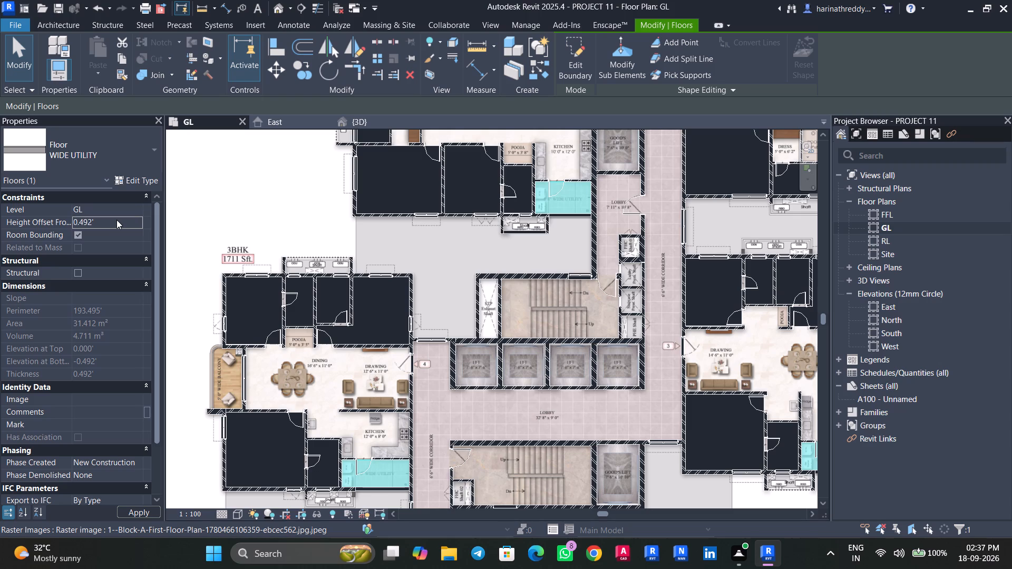
pyautogui.press('Escape')
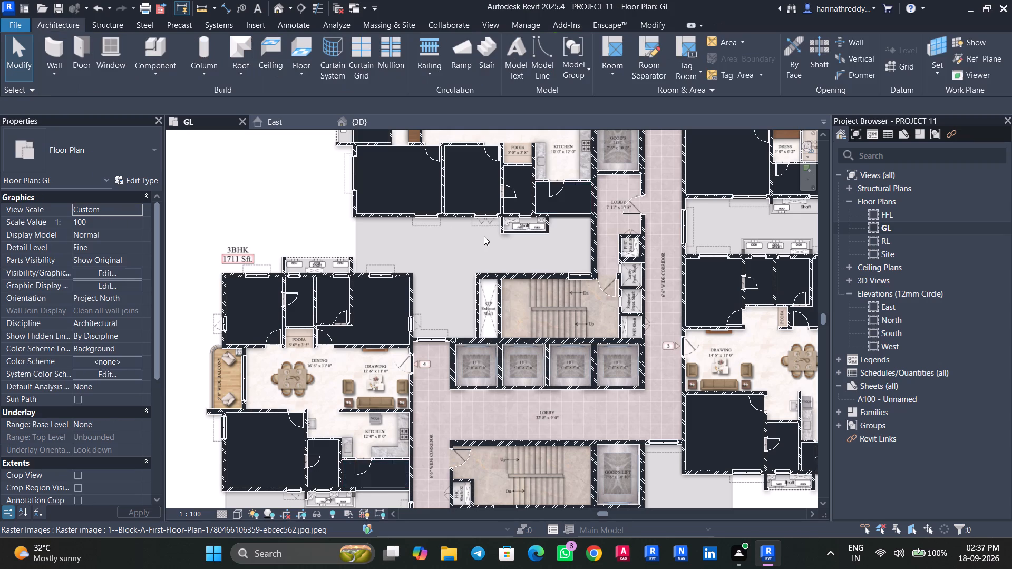
# Examine the flats across the GL plan for rooms and balconies that still need floors.
pyautogui.scroll(-3, 488, 235)
pyautogui.moveTo(488, 235); pyautogui.dragTo(465, 363, button='middle')
pyautogui.scroll(2, 533, 246)
pyautogui.scroll(5, 412, 242)
pyautogui.moveTo(456, 230); pyautogui.dragTo(439, 265, button='middle')
pyautogui.scroll(4, 437, 266)
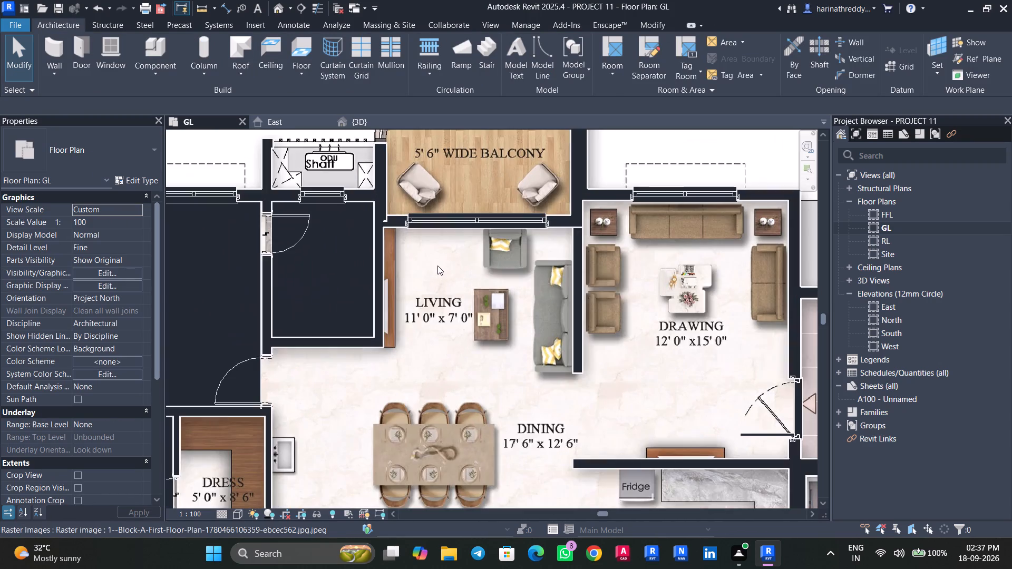
pyautogui.scroll(-2, 437, 266)
pyautogui.moveTo(436, 266); pyautogui.dragTo(391, 264, button='middle')
pyautogui.scroll(-3, 390, 264)
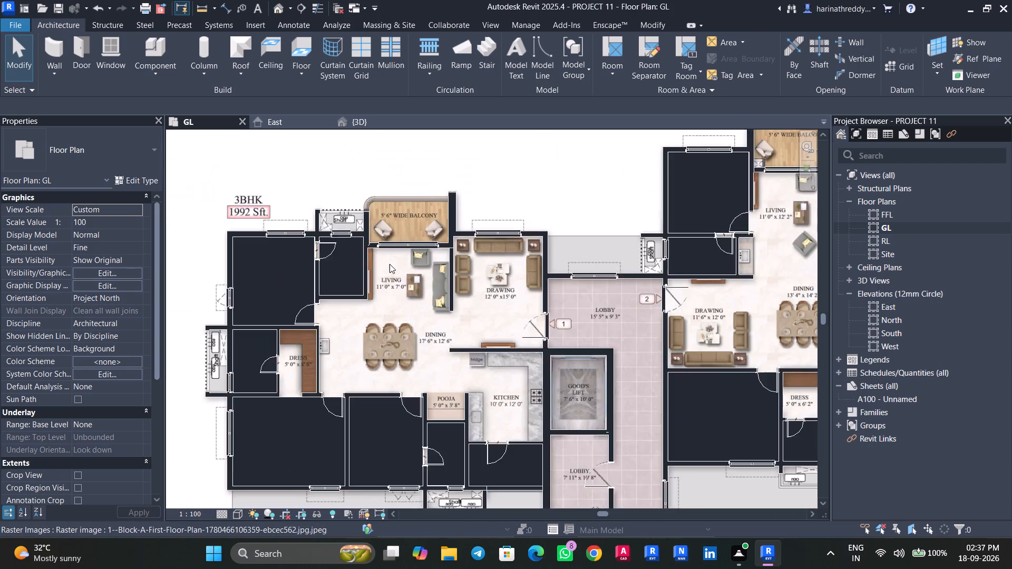
pyautogui.scroll(-6, 390, 264)
pyautogui.moveTo(690, 405); pyautogui.dragTo(704, 175, button='middle')
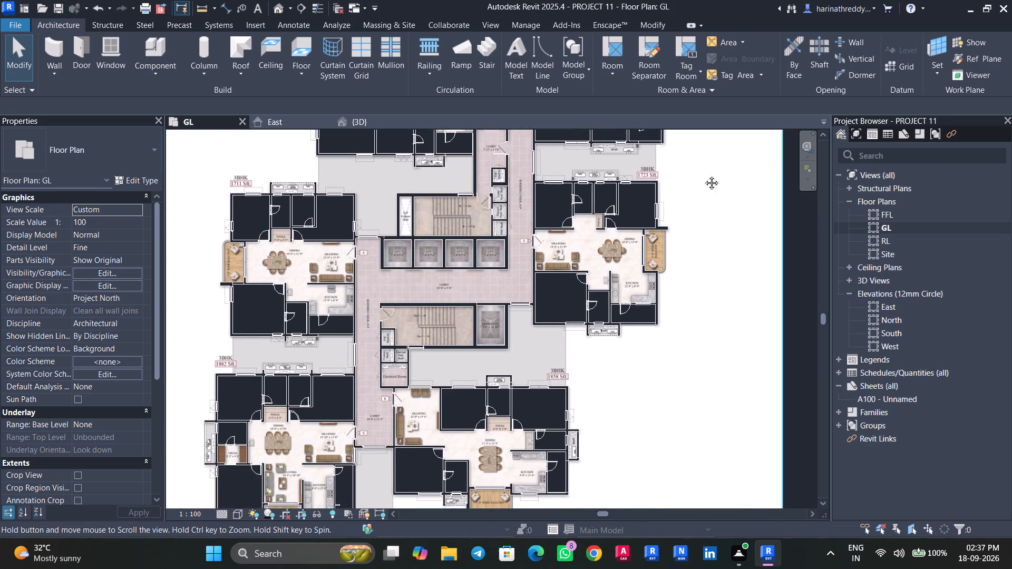
pyautogui.moveTo(704, 175); pyautogui.dragTo(722, 124, button='middle')
pyautogui.scroll(1, 722, 124)
pyautogui.scroll(5, 381, 309)
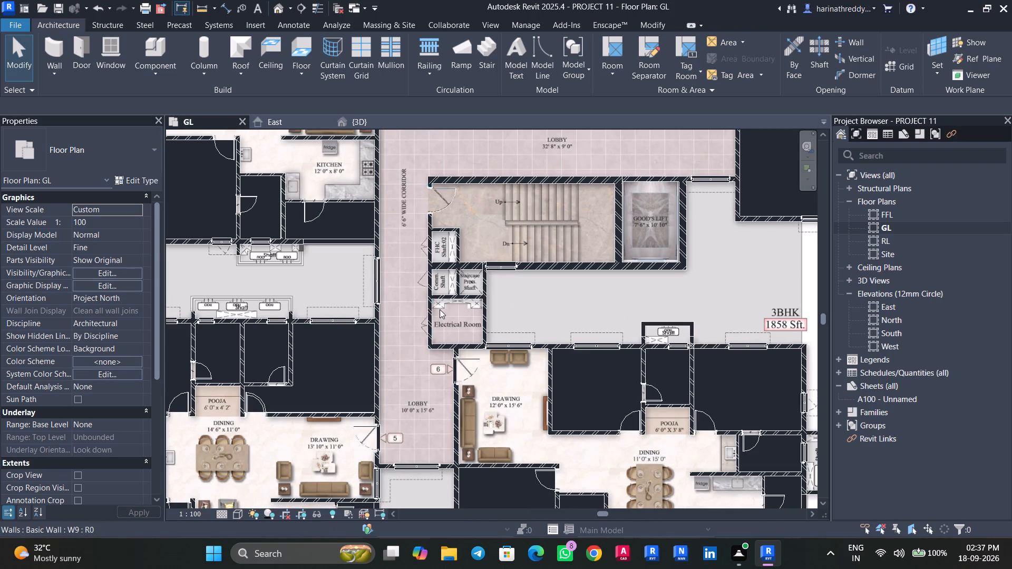
# Start a new architectural floor without saving the project and duplicate its WIDE UTILITY type as WIDE BALACONY.
pyautogui.click(306, 75)
pyautogui.click(315, 103)
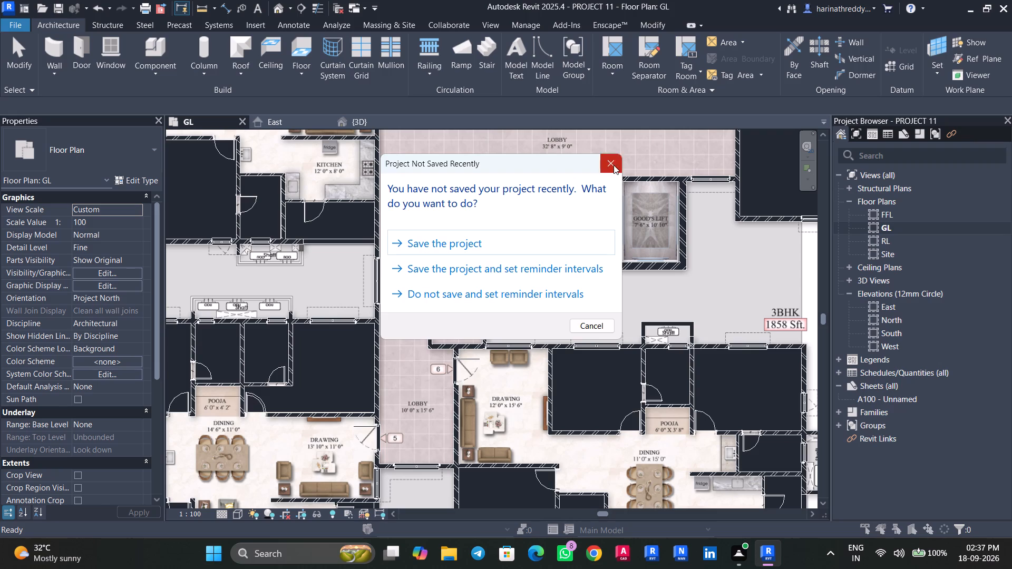
pyautogui.click(614, 165)
pyautogui.click(129, 178)
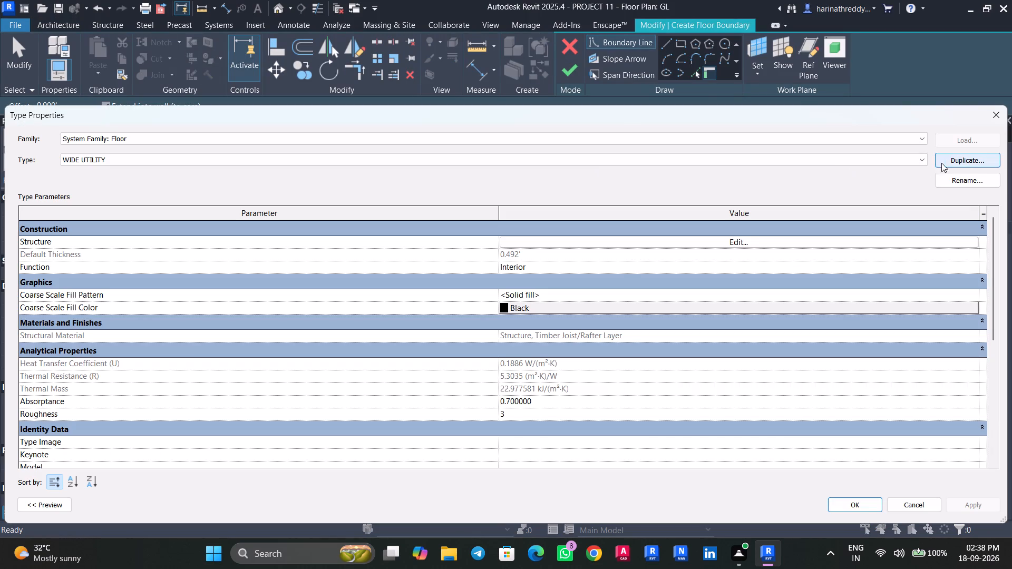
pyautogui.click(949, 158)
pyautogui.write('WIDE BALACONY')
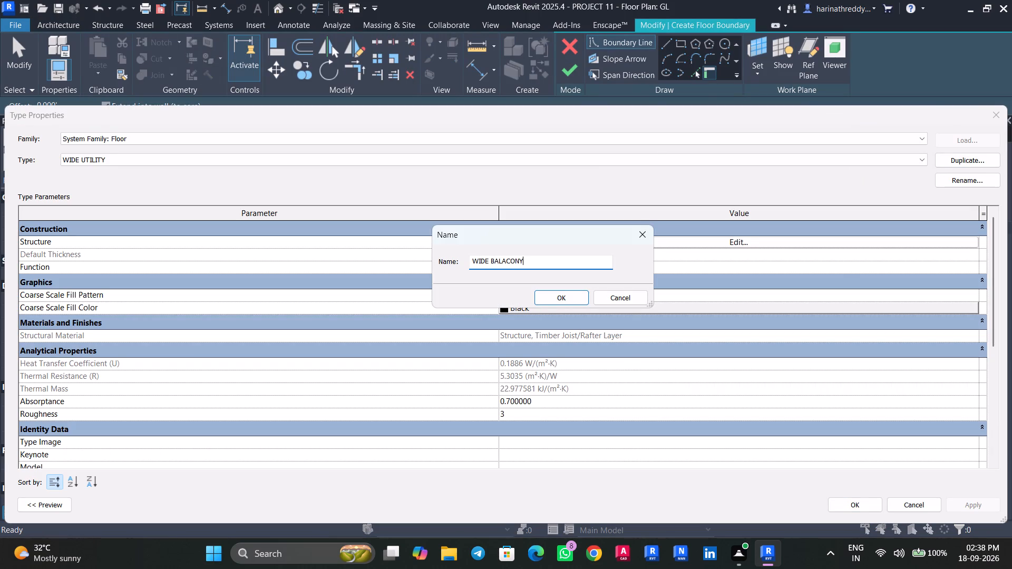
pyautogui.press('Return')
pyautogui.click(865, 507)
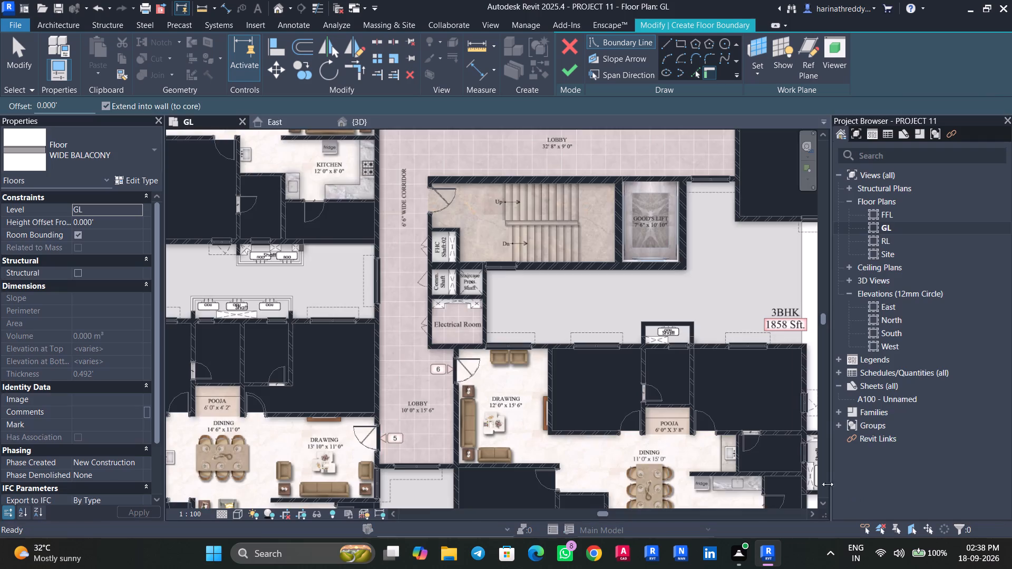
# Sketch a rectangular floor boundary about 6.2 ft deep over the 1858 Sft flat's 5' 6" wide balcony, out to its outer edges.
pyautogui.scroll(-3, 729, 466)
pyautogui.moveTo(713, 449); pyautogui.dragTo(680, 329, button='middle')
pyautogui.scroll(4, 670, 333)
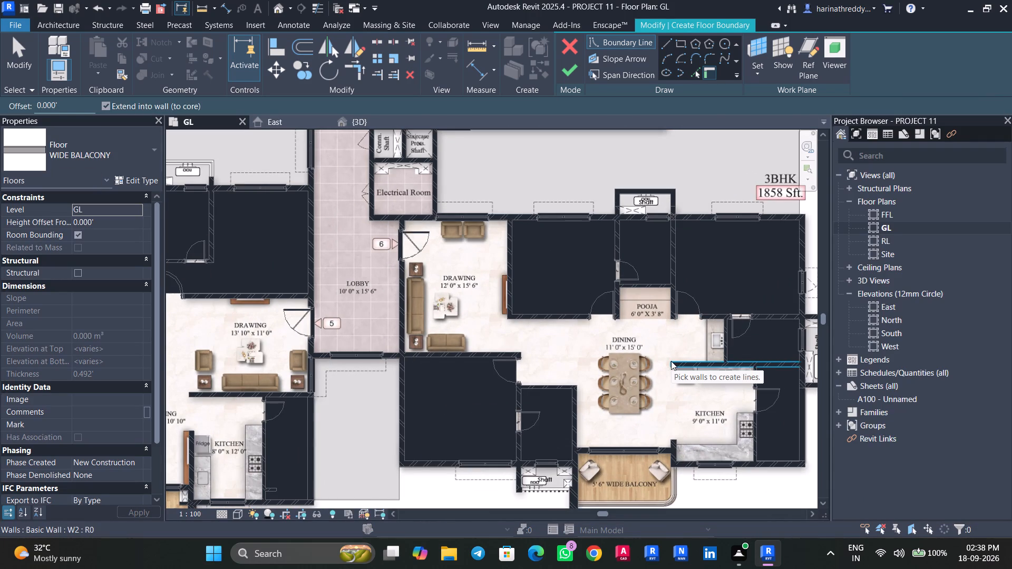
pyautogui.moveTo(671, 361); pyautogui.dragTo(692, 189, button='middle')
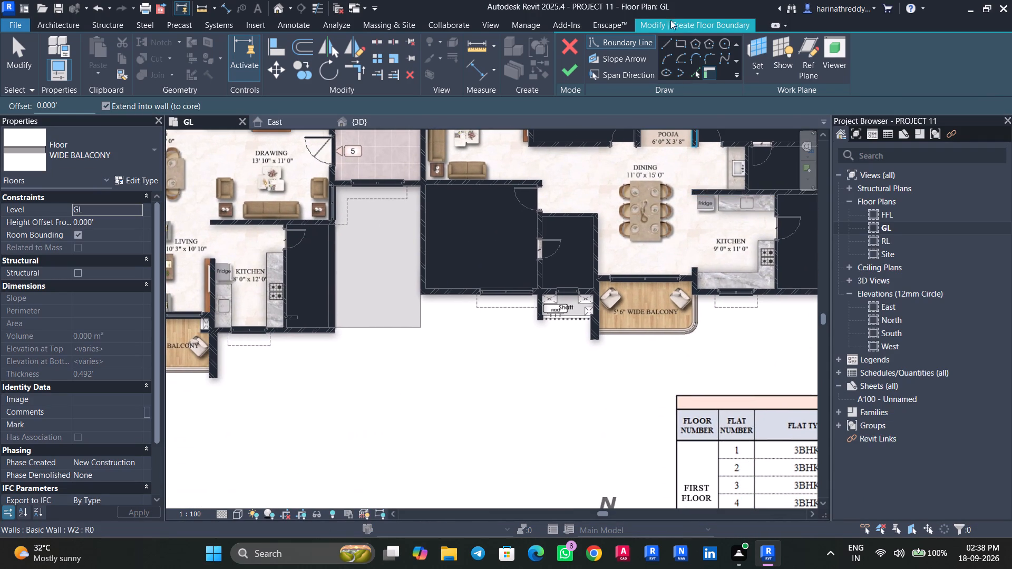
pyautogui.click(679, 40)
pyautogui.scroll(10, 632, 289)
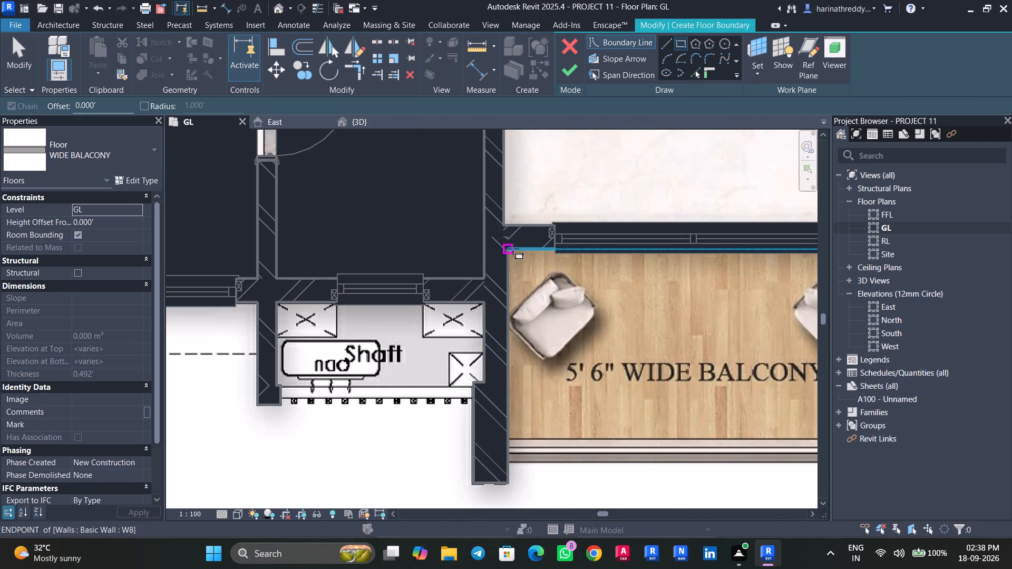
pyautogui.click(511, 250)
pyautogui.moveTo(669, 394); pyautogui.dragTo(529, 311, button='middle')
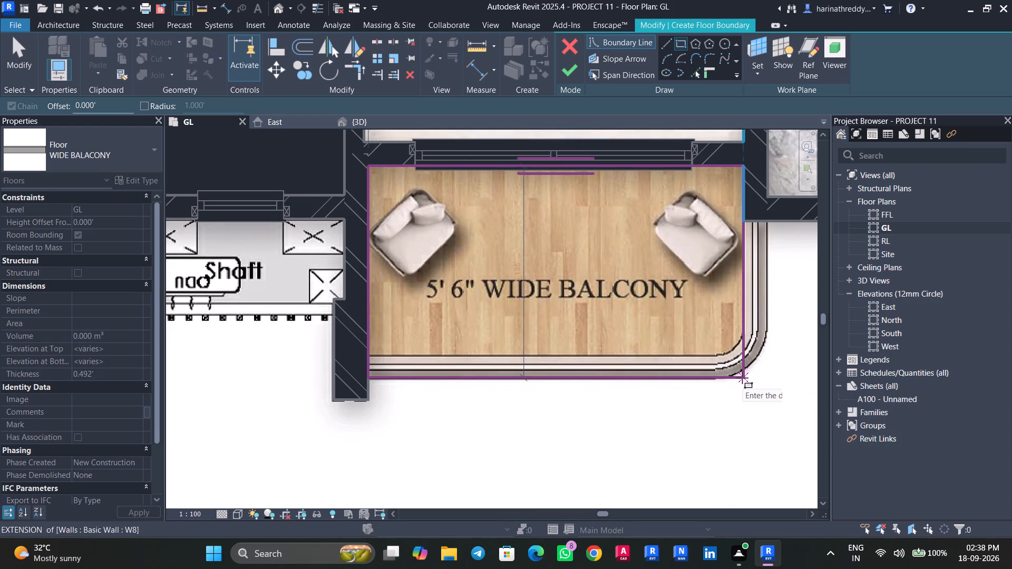
pyautogui.click(768, 379)
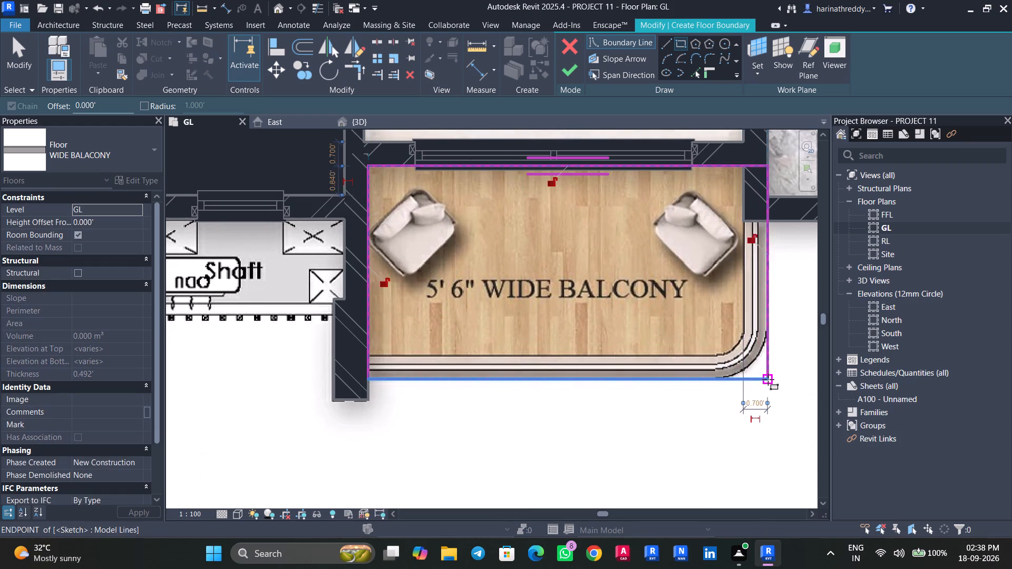
pyautogui.press('Escape')
pyautogui.press('Escape')
pyautogui.press('Escape')
pyautogui.press('Escape')
# Draw a start-end-radius arc between the boundary's two outer edges, following the balcony's rounded outer corner.
pyautogui.click(771, 351)
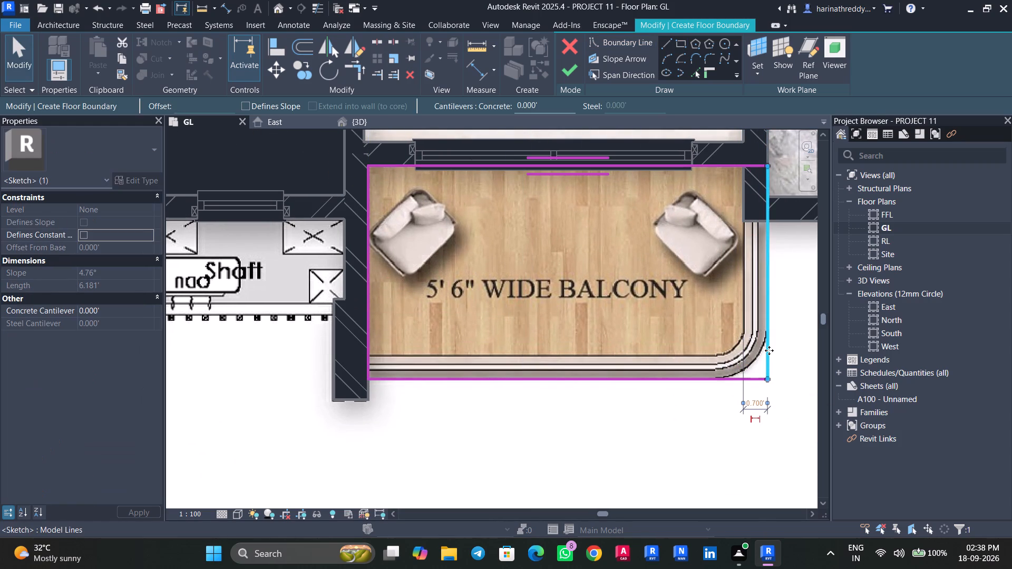
pyautogui.click(662, 60)
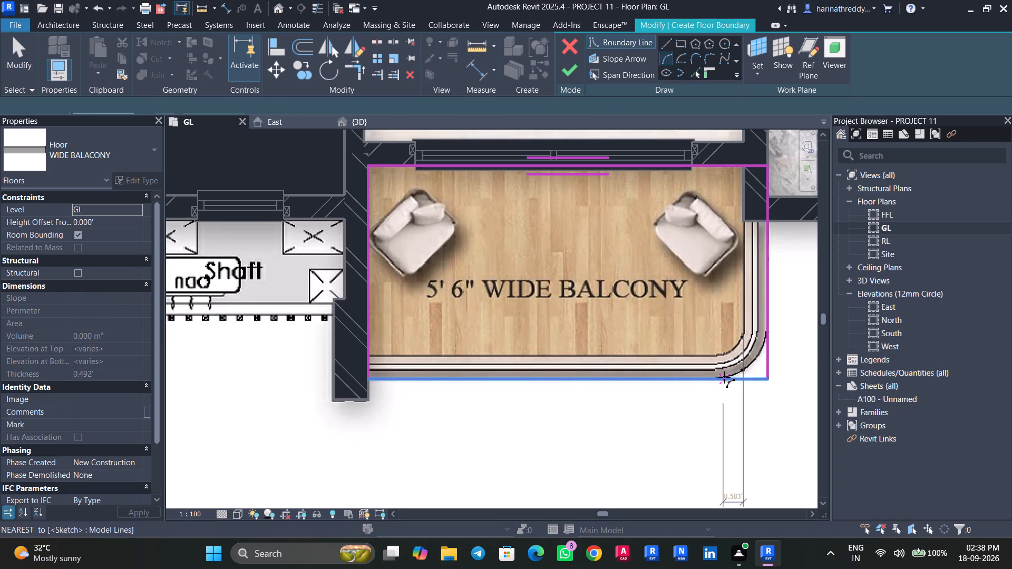
pyautogui.click(724, 377)
pyautogui.click(766, 332)
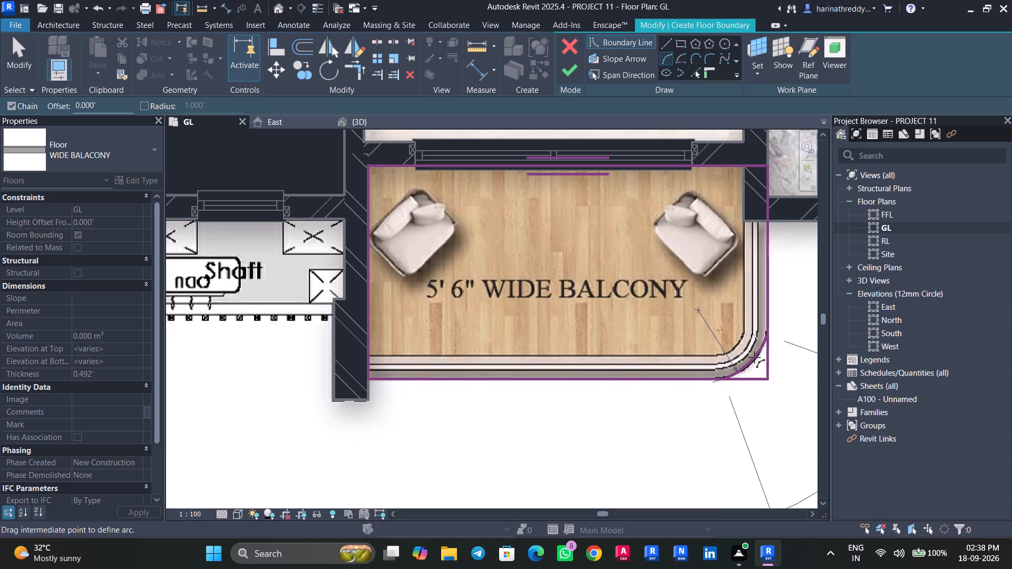
pyautogui.scroll(4, 754, 357)
pyautogui.click(755, 356)
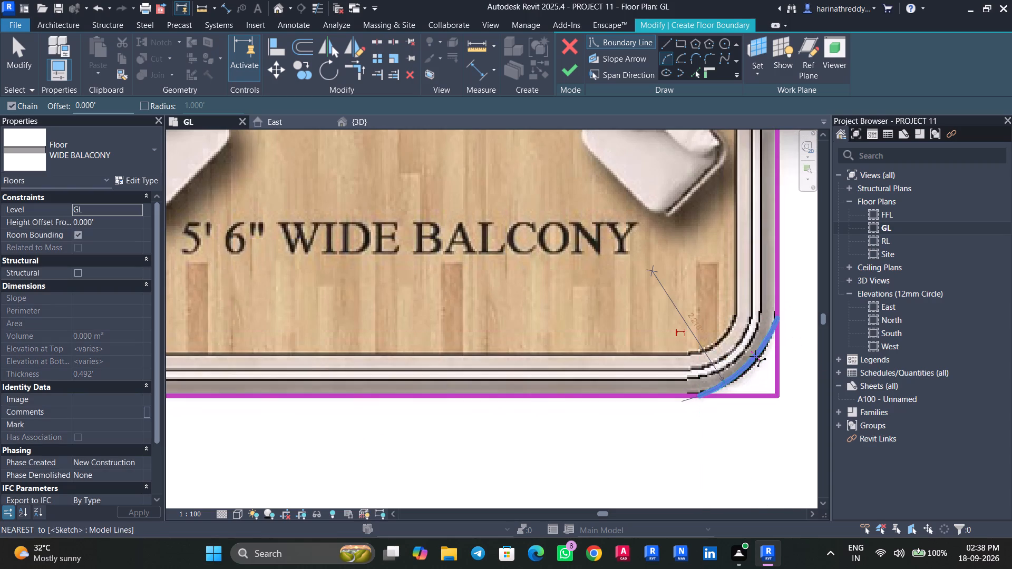
pyautogui.press('Escape')
pyautogui.press('Escape')
pyautogui.press('Escape')
pyautogui.press('Escape')
pyautogui.press('Escape')
# Trim the balcony boundary's two outer edges to the corner arc, removing the square corner.
pyautogui.press('t')
pyautogui.press('r')
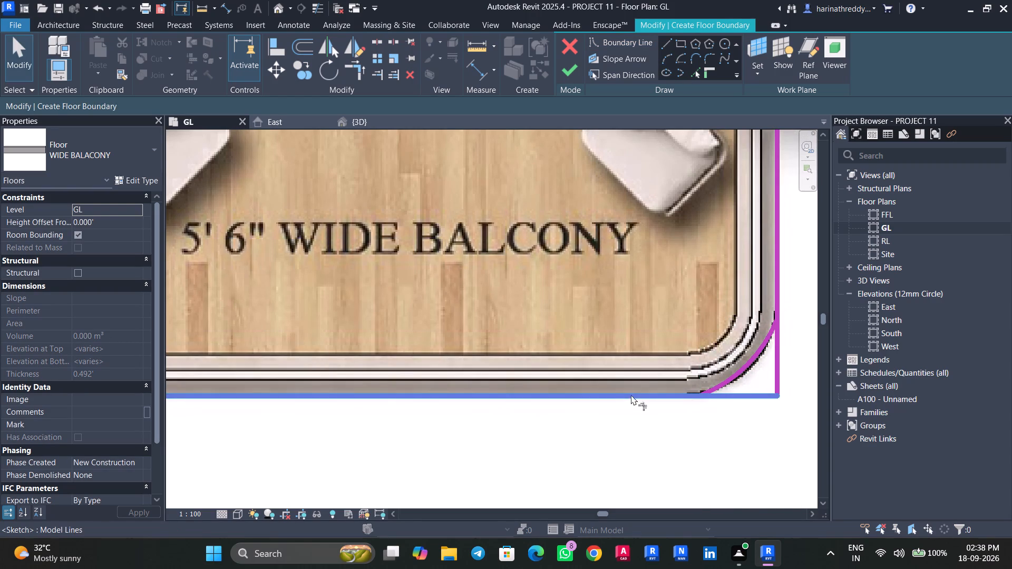
pyautogui.click(628, 394)
pyautogui.click(722, 382)
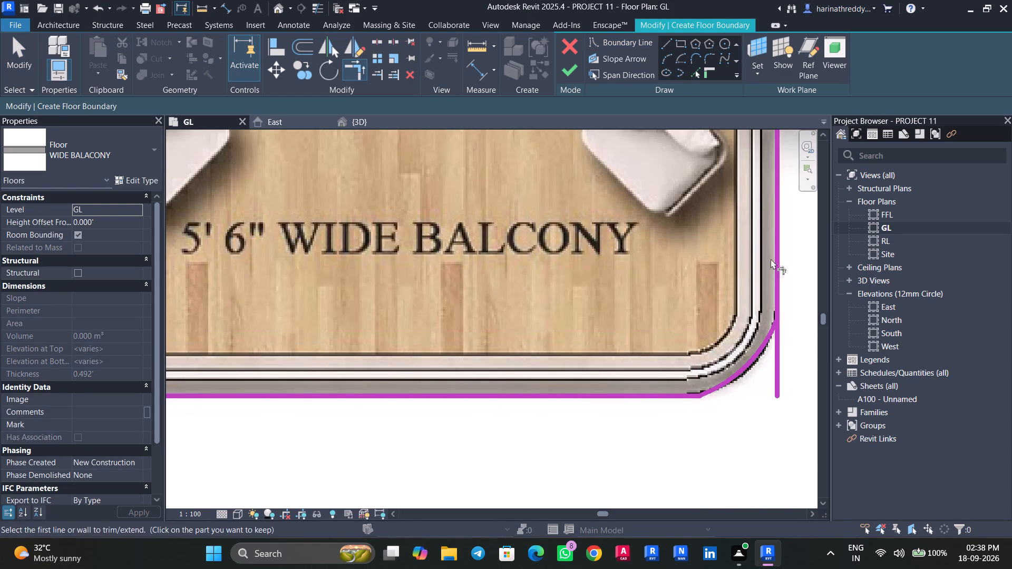
pyautogui.click(773, 257)
pyautogui.click(767, 337)
pyautogui.scroll(-7, 750, 364)
pyautogui.press('Escape')
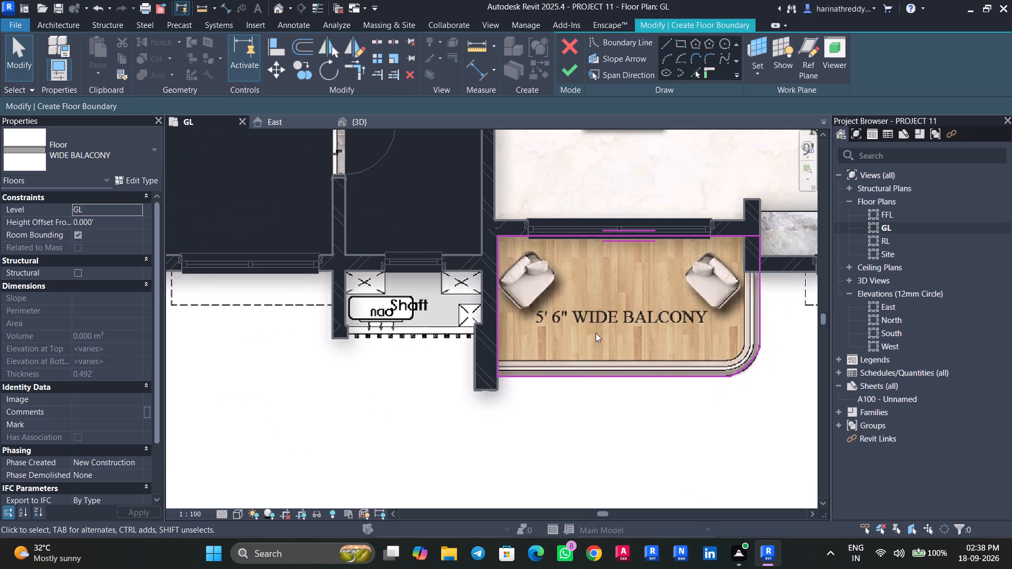
# Sketch a rectangular floor boundary about 10.5 ft long over the 1882 Sft flat's 5' 8" wide balcony, out to its outer edges.
pyautogui.scroll(-4, 596, 333)
pyautogui.scroll(11, 743, 319)
pyautogui.scroll(-3, 556, 321)
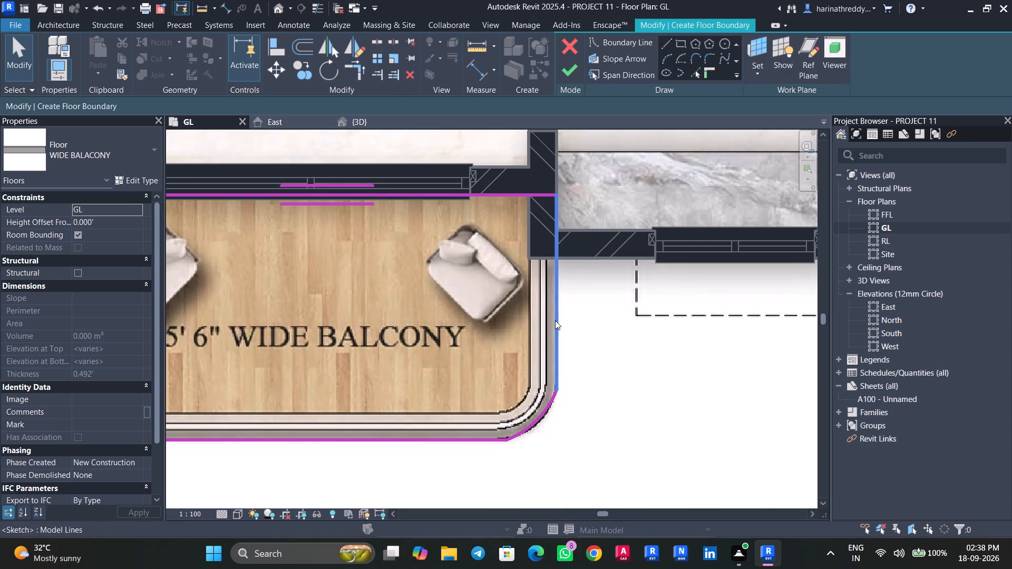
pyautogui.scroll(-3, 555, 320)
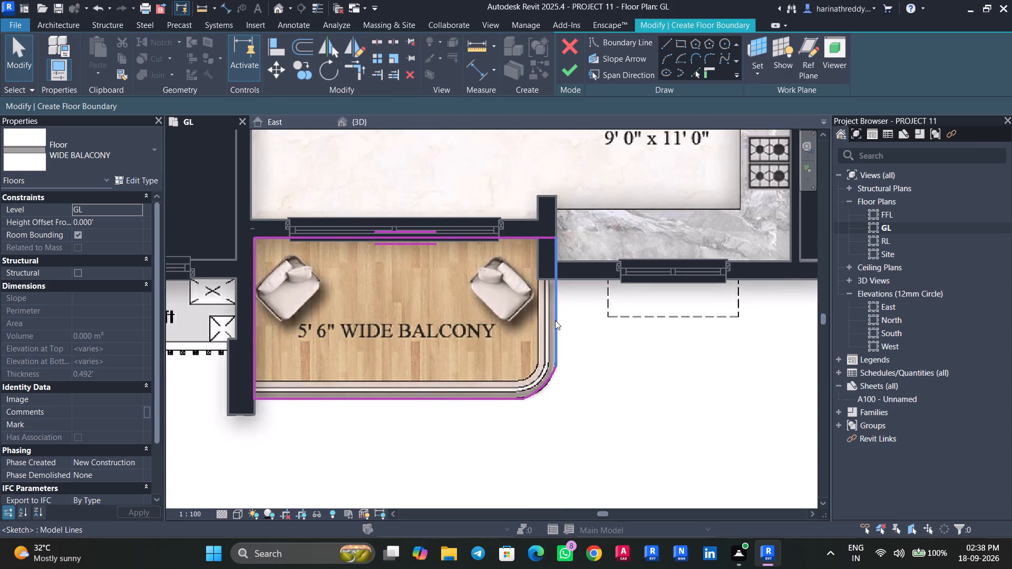
pyautogui.scroll(-11, 626, 376)
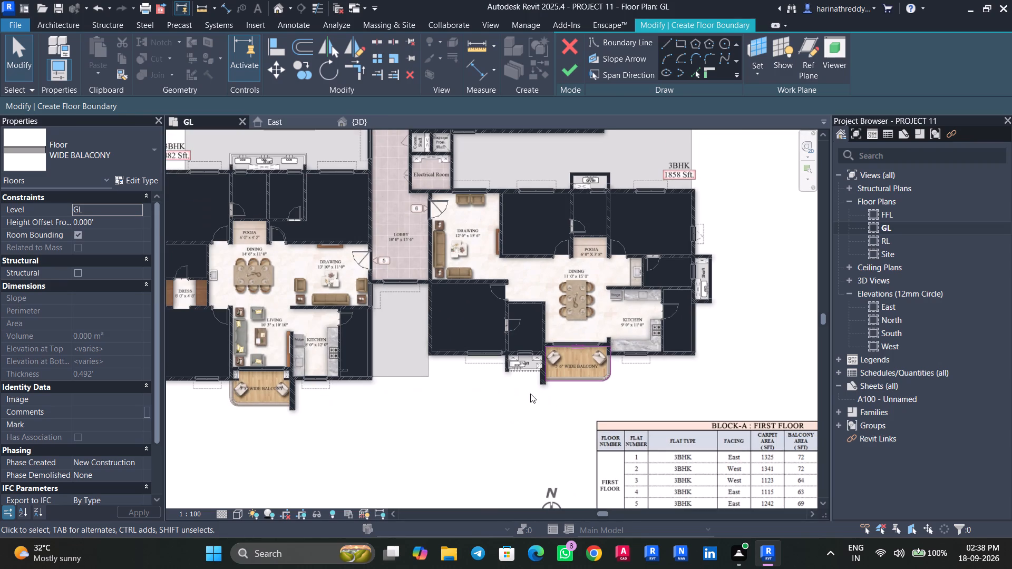
pyautogui.moveTo(470, 380); pyautogui.dragTo(748, 353, button='middle')
pyautogui.click(680, 43)
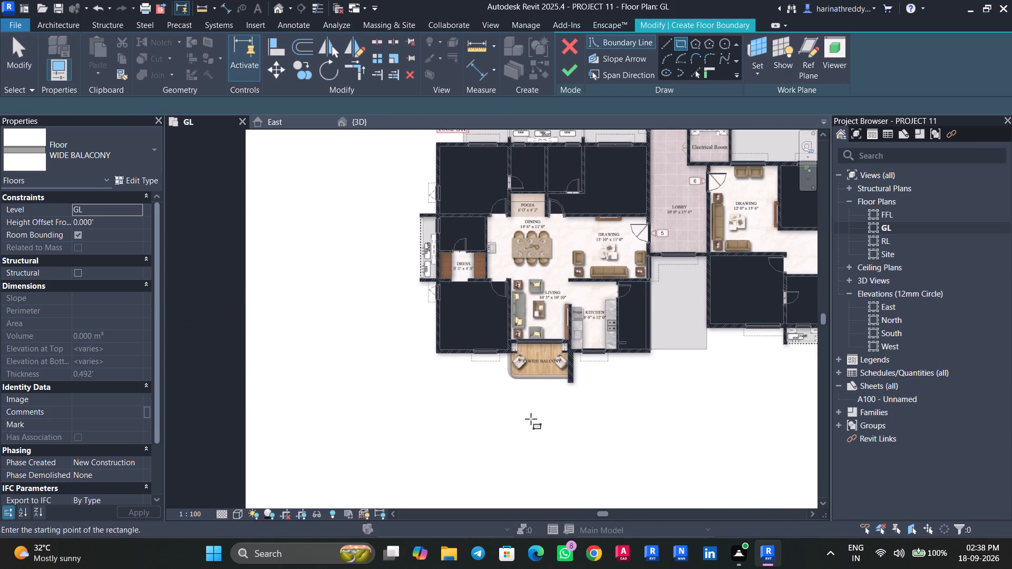
pyautogui.scroll(8, 530, 419)
pyautogui.scroll(3, 612, 319)
pyautogui.scroll(-1, 612, 319)
pyautogui.scroll(6, 612, 319)
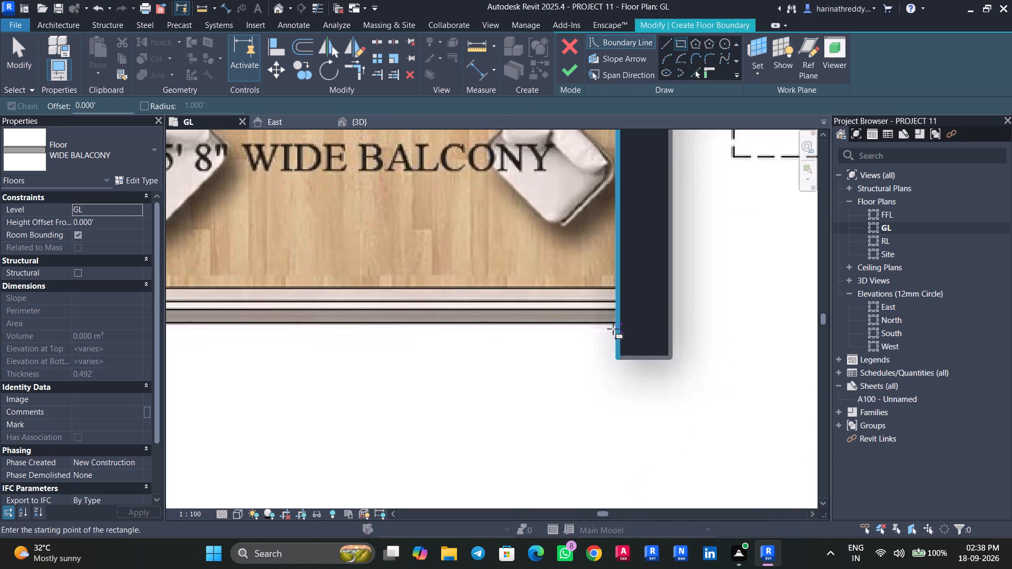
pyautogui.click(616, 322)
pyautogui.moveTo(430, 214); pyautogui.dragTo(784, 378, button='middle')
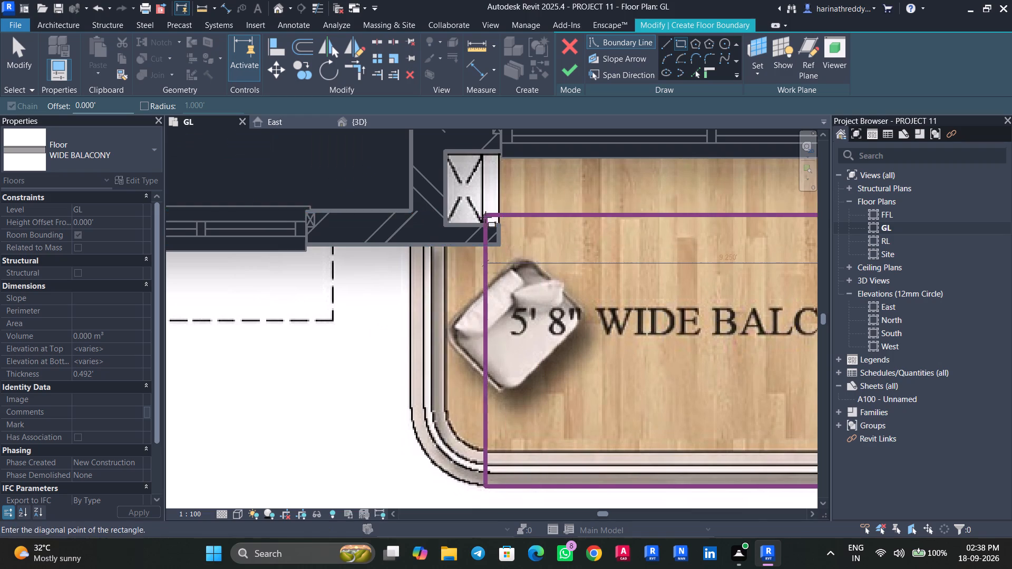
pyautogui.click(414, 145)
pyautogui.press('Escape')
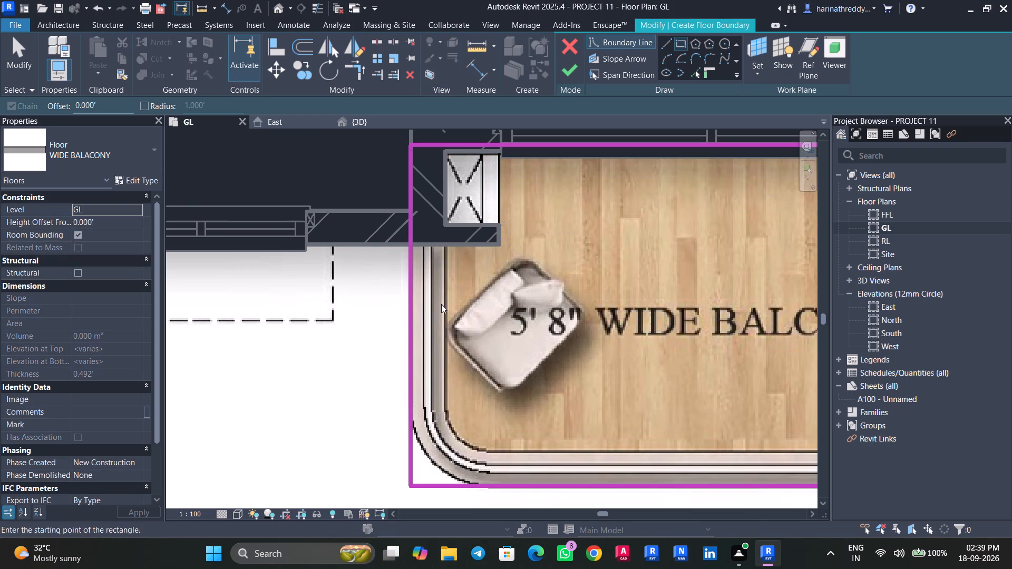
pyautogui.press('Escape')
# Draw a start-end-radius arc about 1.7 ft long between the boundary's two outer edges, following the 5' 8" wide balcony's rounded corner.
pyautogui.click(664, 55)
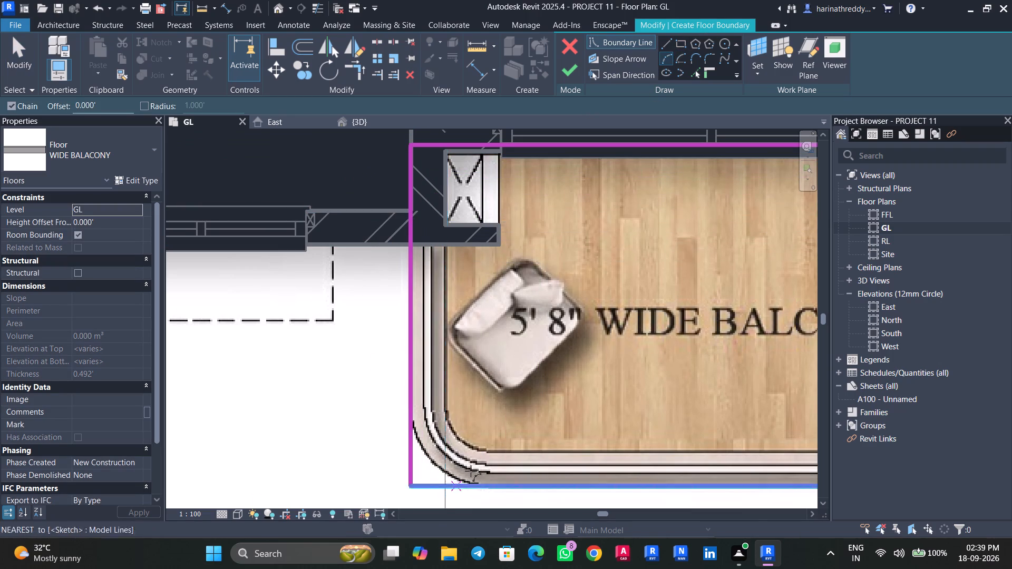
pyautogui.click(476, 484)
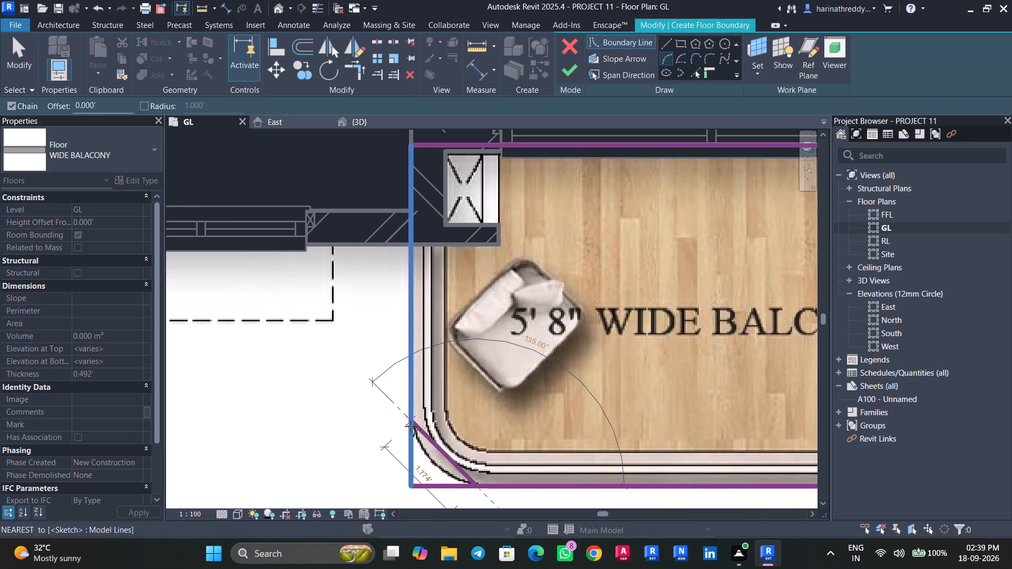
pyautogui.click(411, 426)
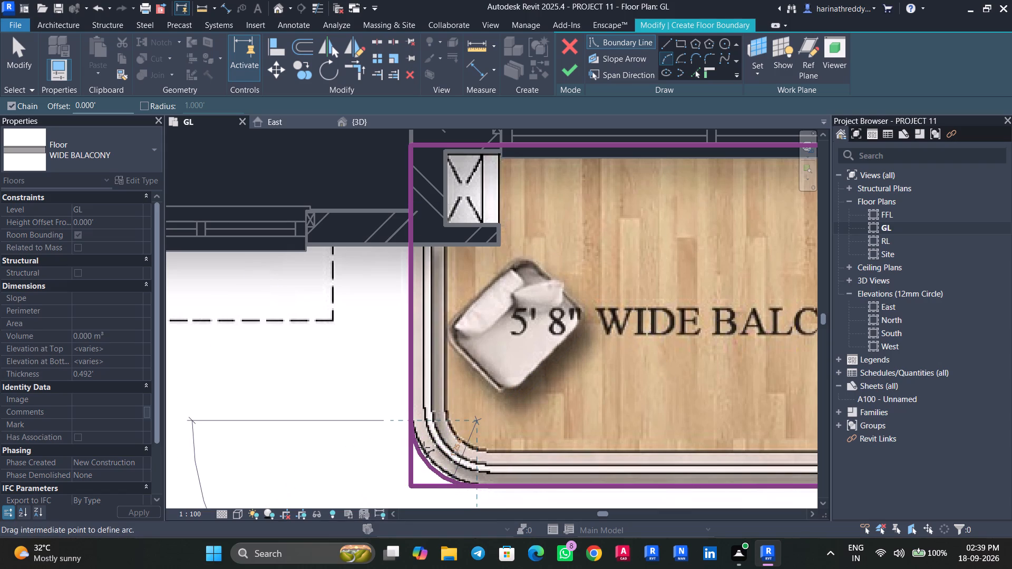
pyautogui.scroll(4, 426, 447)
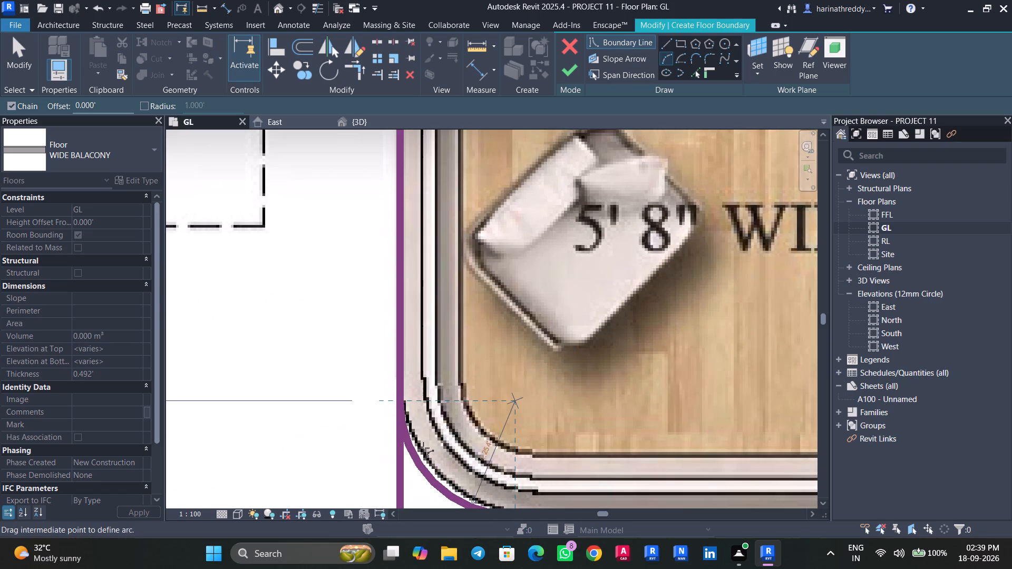
pyautogui.scroll(4, 424, 447)
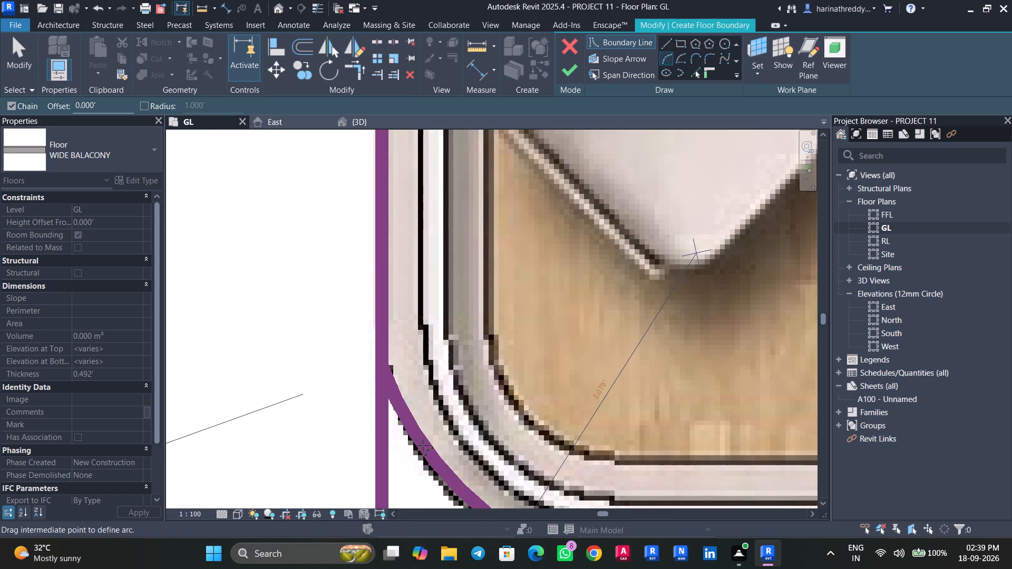
pyautogui.scroll(3, 423, 445)
pyautogui.click(423, 445)
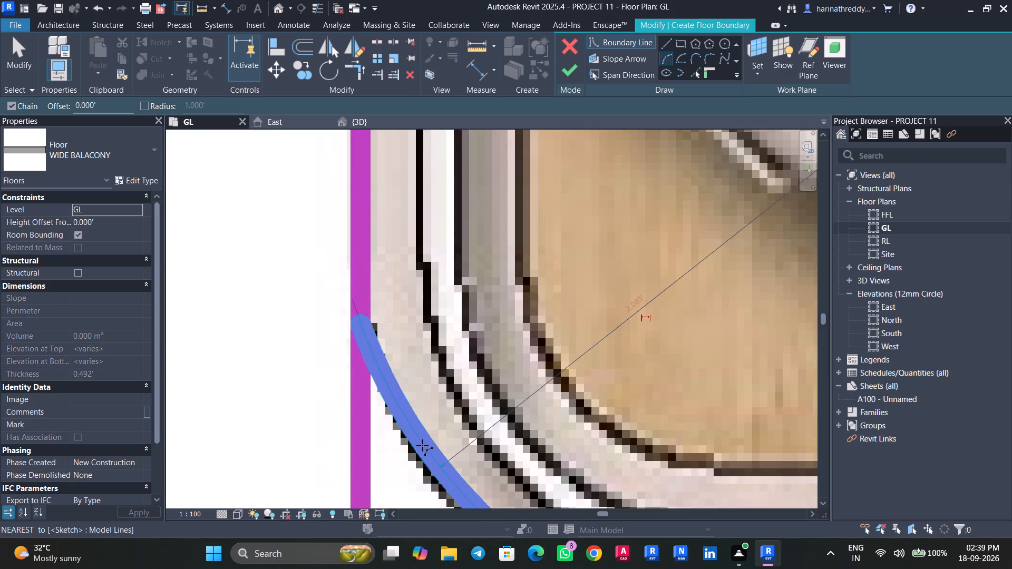
pyautogui.scroll(-8, 422, 445)
pyautogui.press('Escape')
pyautogui.press('Escape')
pyautogui.click(428, 454)
pyautogui.press('Left')
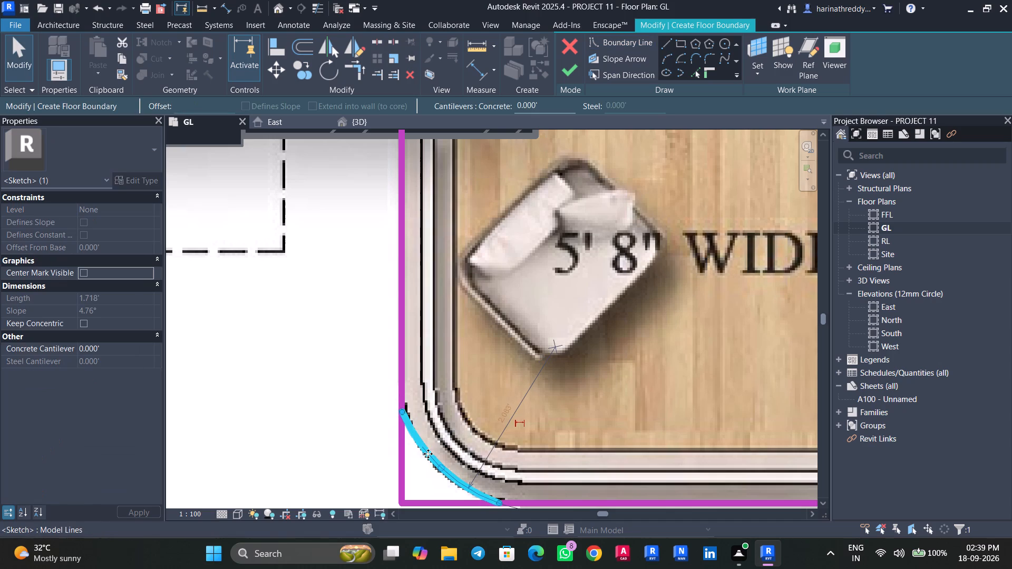
pyautogui.press('Escape')
pyautogui.scroll(-2, 447, 410)
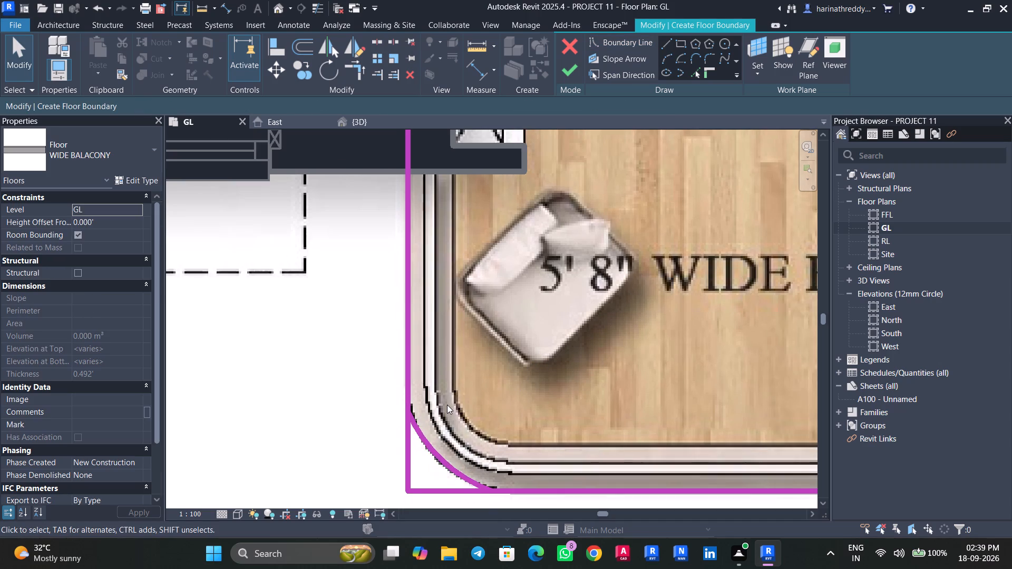
# Trim the 5' 8" wide balcony boundary's two outer edges to the corner arc, removing the square corner.
pyautogui.write('TR')
pyautogui.click(412, 353)
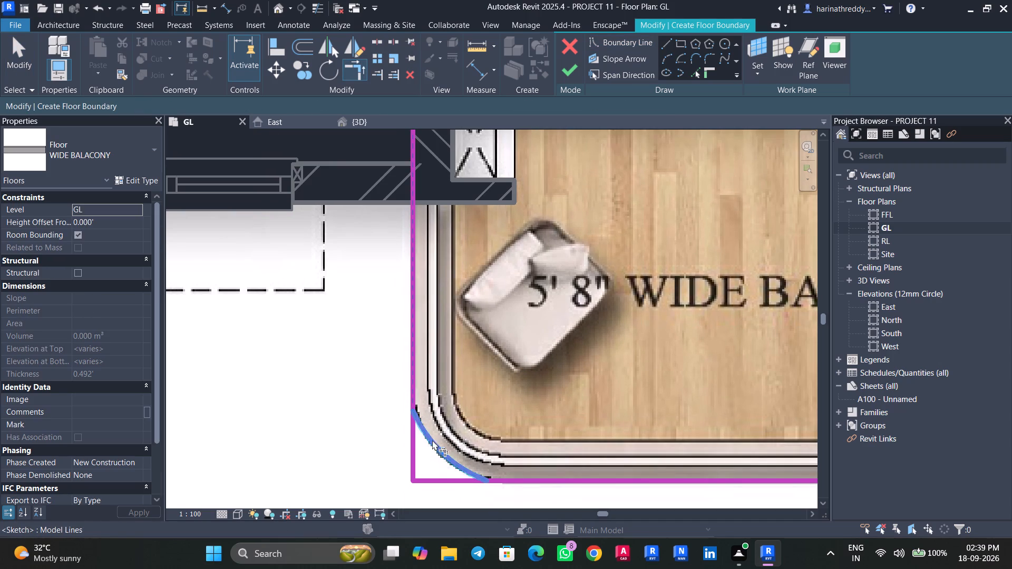
pyautogui.click(439, 450)
pyautogui.click(516, 481)
pyautogui.click(483, 473)
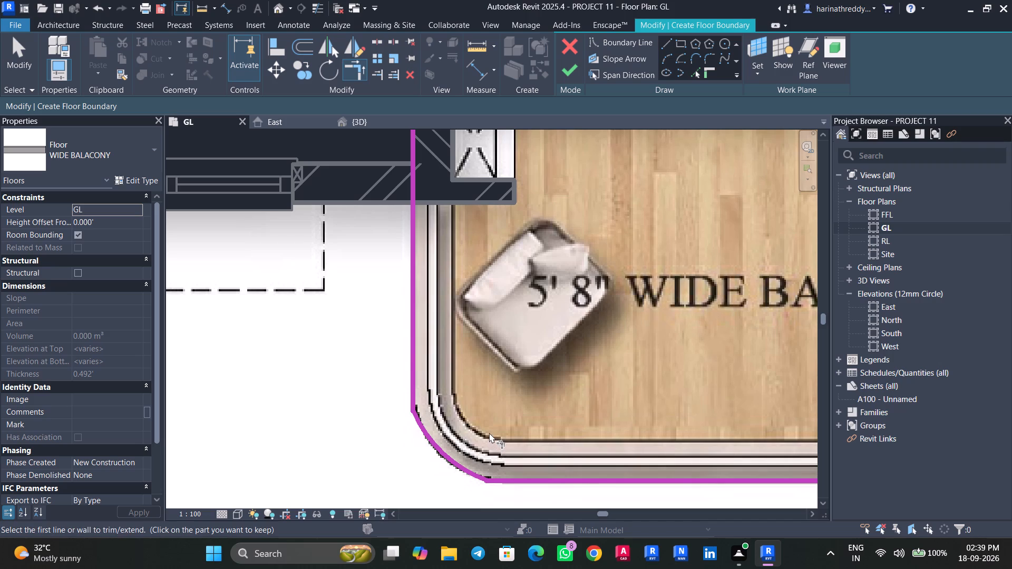
# Sketch a rectangular floor boundary about 5.7 ft wide over the 1711 Sft flat's 5' 0" wide balcony, out to its outer edges.
pyautogui.scroll(-13, 507, 414)
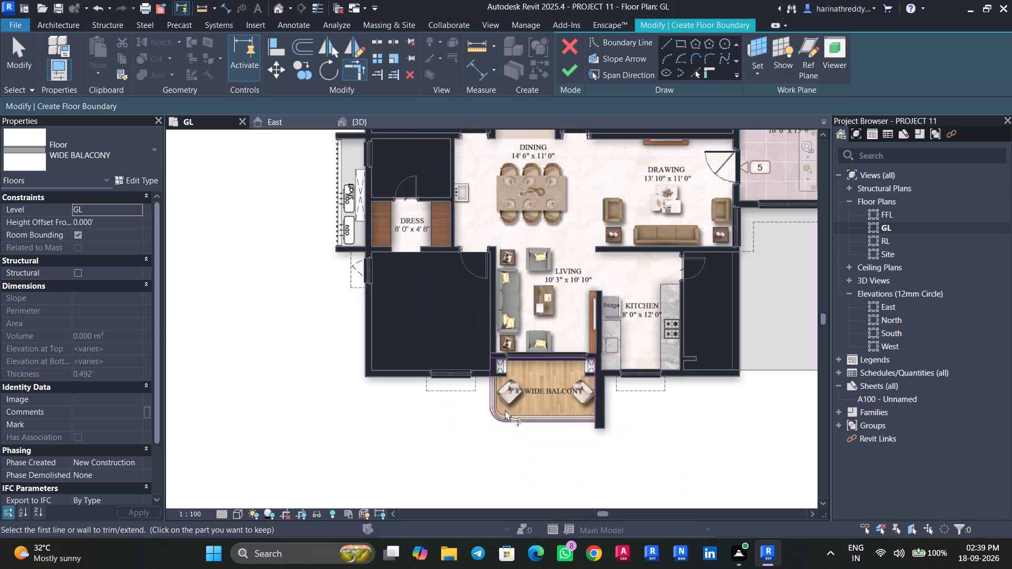
pyautogui.moveTo(537, 362); pyautogui.dragTo(455, 515, button='middle')
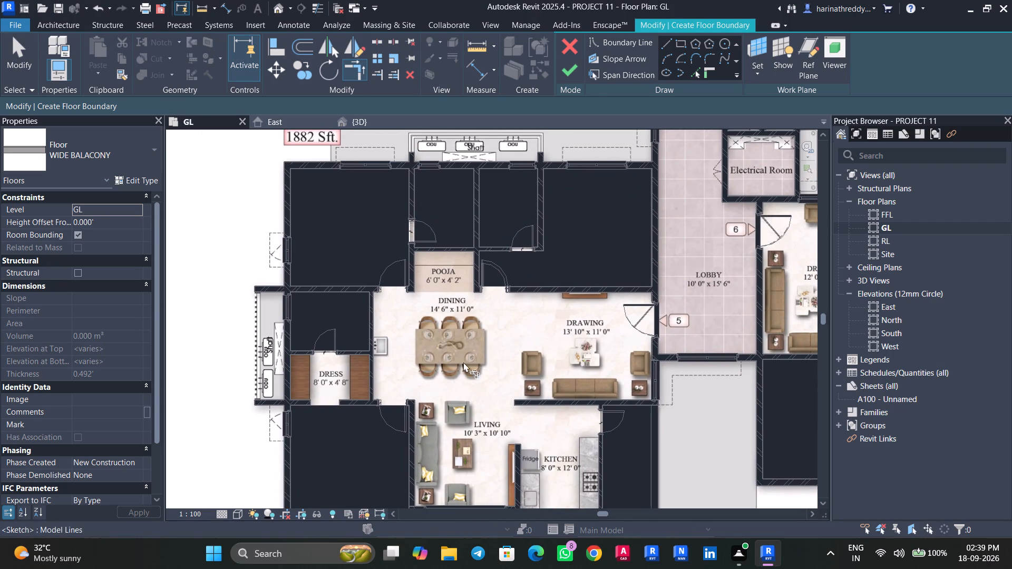
pyautogui.moveTo(534, 342); pyautogui.dragTo(482, 518, button='middle')
pyautogui.scroll(-3, 452, 321)
pyautogui.moveTo(480, 289); pyautogui.dragTo(482, 466, button='middle')
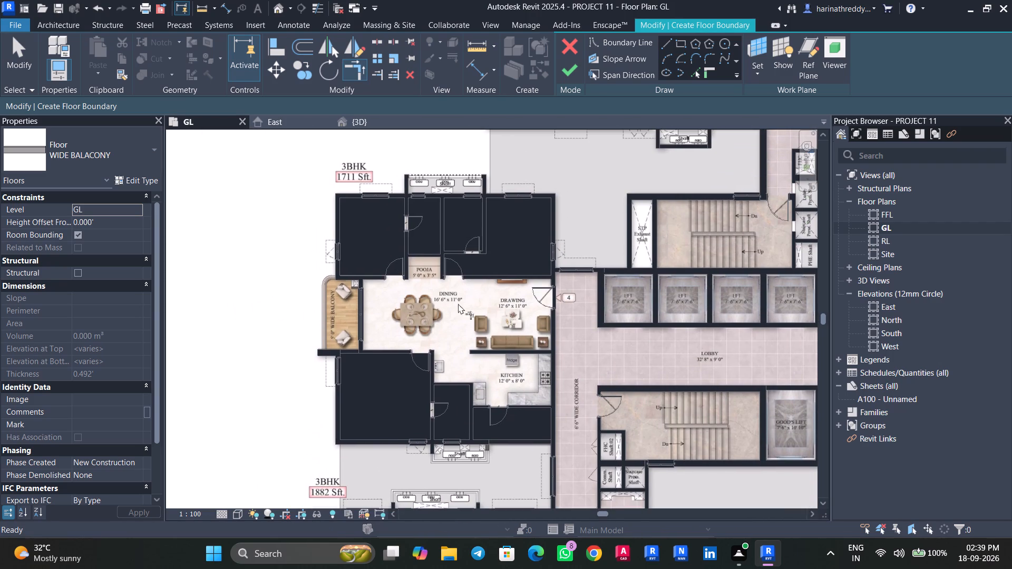
pyautogui.scroll(8, 362, 316)
pyautogui.moveTo(394, 316); pyautogui.dragTo(426, 319, button='middle')
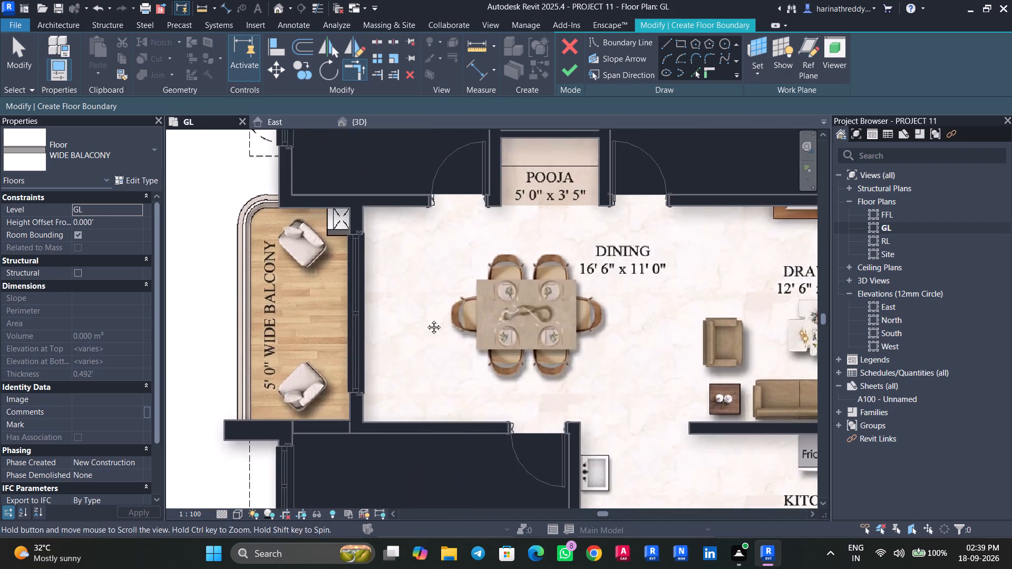
pyautogui.moveTo(426, 319); pyautogui.dragTo(528, 316, button='middle')
pyautogui.click(683, 42)
pyautogui.scroll(5, 470, 311)
pyautogui.moveTo(454, 415); pyautogui.dragTo(470, 350, button='middle')
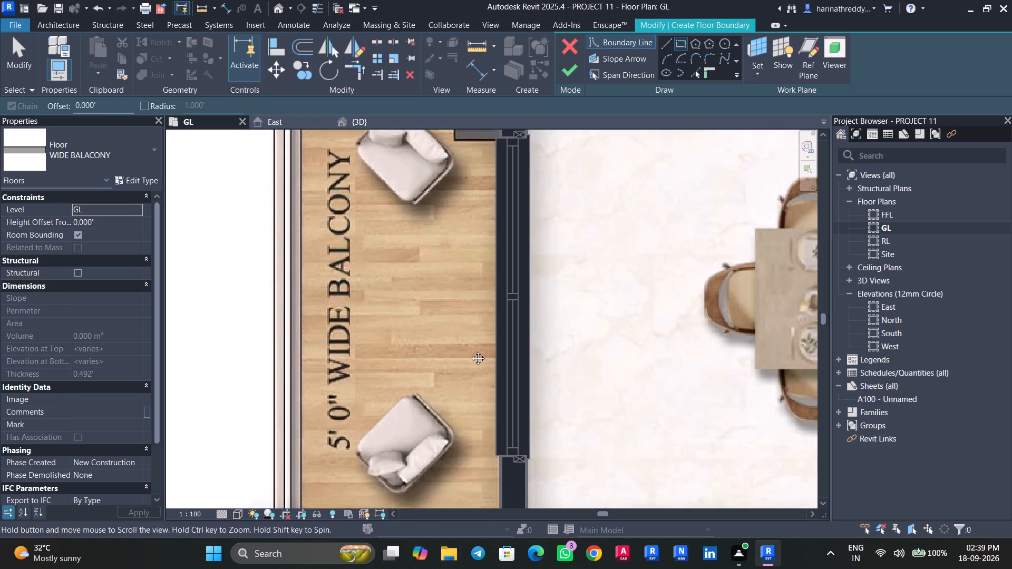
pyautogui.moveTo(470, 350); pyautogui.dragTo(496, 263, button='middle')
pyautogui.click(536, 376)
pyautogui.moveTo(386, 248); pyautogui.dragTo(558, 469, button='middle')
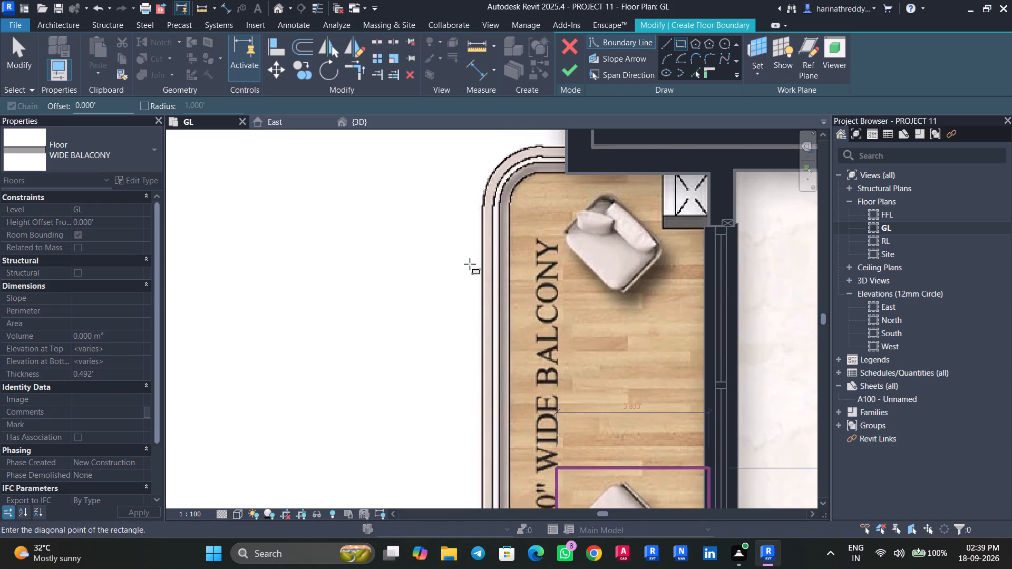
pyautogui.click(483, 154)
pyautogui.scroll(-5, 495, 225)
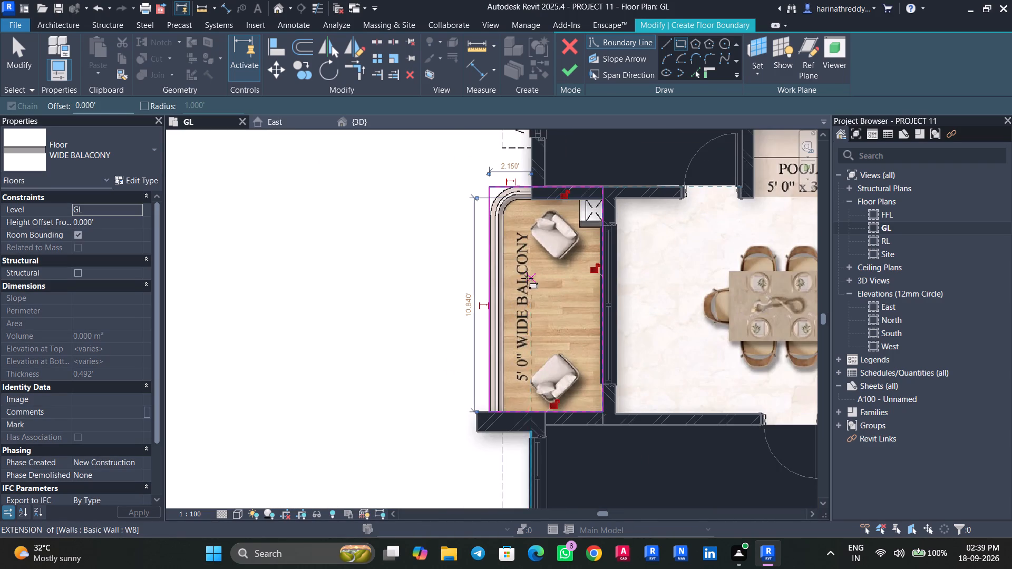
# Draw a start-end-radius arc about 1.6 ft long across the boundary's outer corner, following the 5' 0" wide balcony's rounded edge.
pyautogui.scroll(4, 527, 278)
pyautogui.moveTo(528, 286); pyautogui.dragTo(514, 398, button='middle')
pyautogui.click(670, 56)
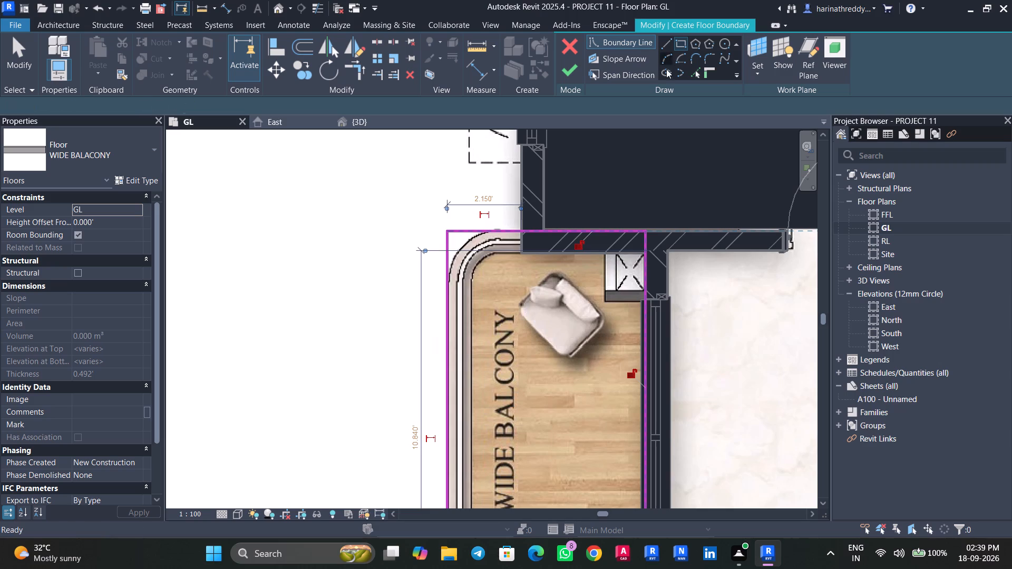
pyautogui.scroll(3, 442, 283)
pyautogui.click(449, 274)
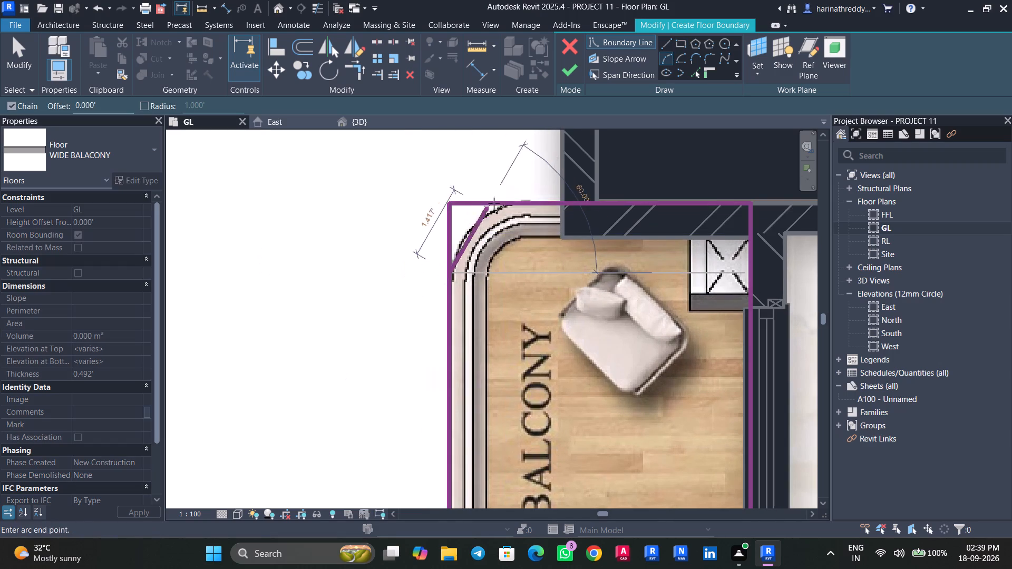
pyautogui.click(504, 200)
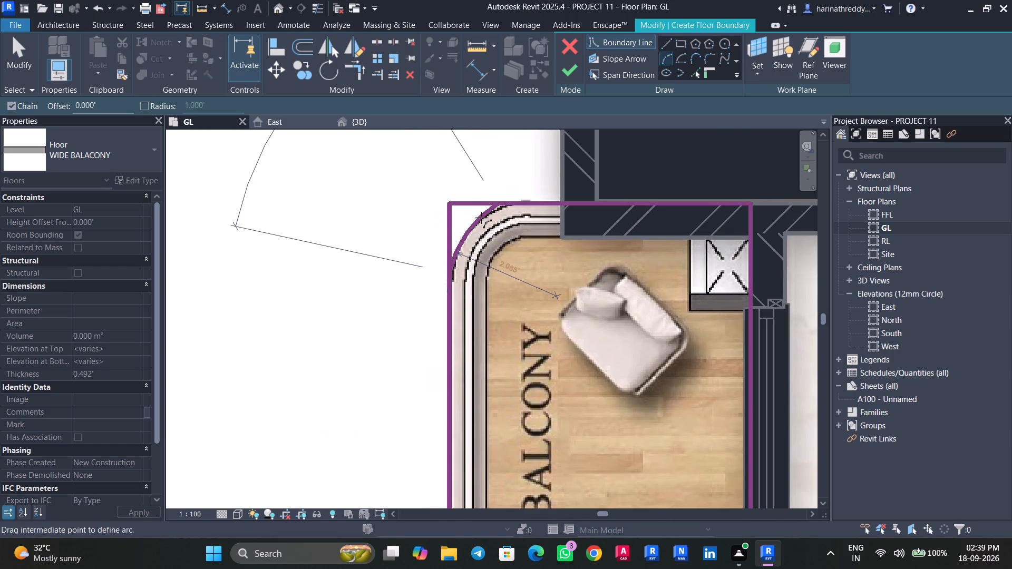
pyautogui.click(481, 218)
pyautogui.press('Escape')
pyautogui.press('Escape')
pyautogui.press('Escape')
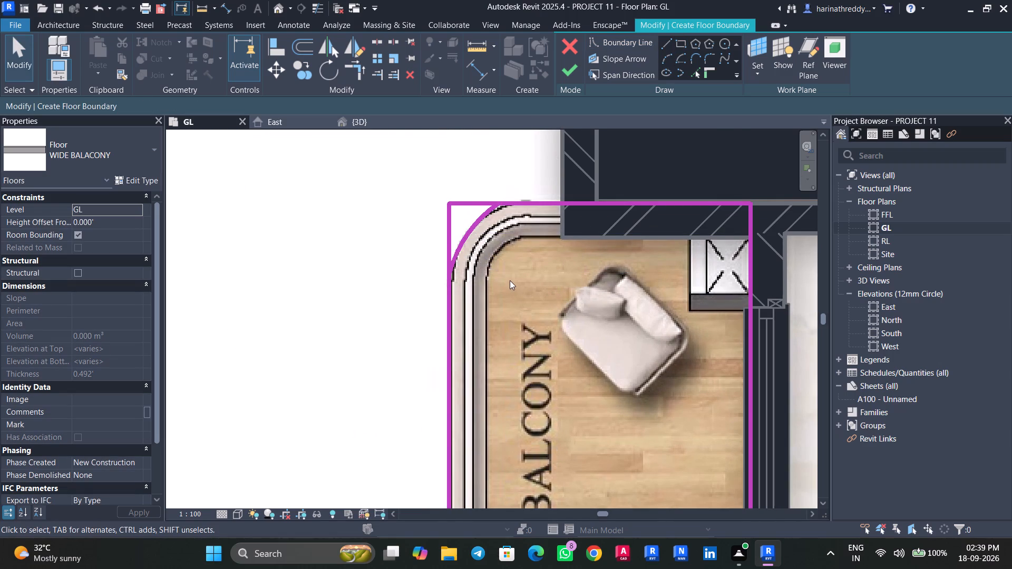
# Trim the 5' 0" wide balcony boundary's two outer edges to the corner arc, removing the square corner.
pyautogui.write('TR')
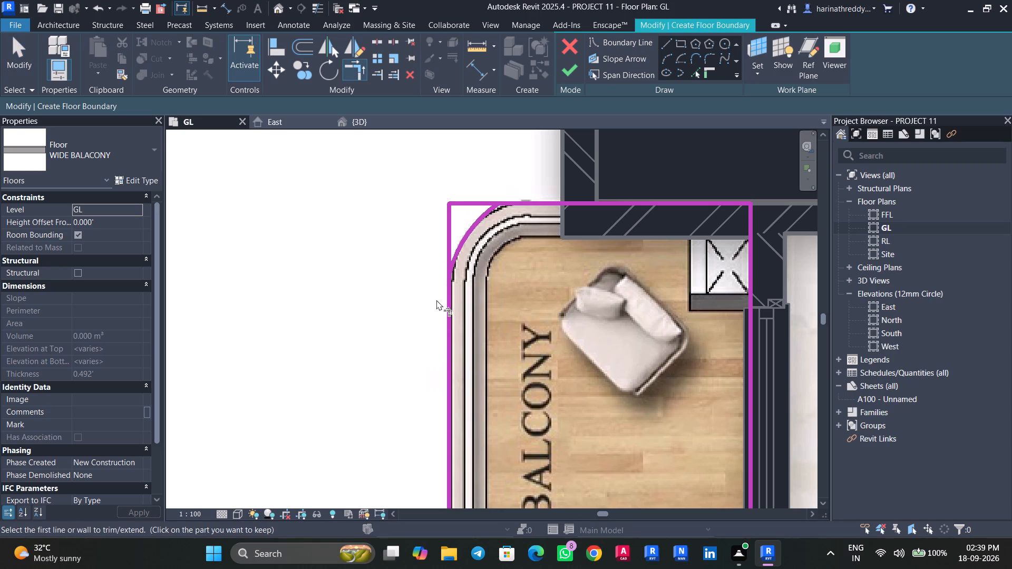
pyautogui.click(436, 300)
pyautogui.click(446, 299)
pyautogui.click(472, 236)
pyautogui.click(572, 204)
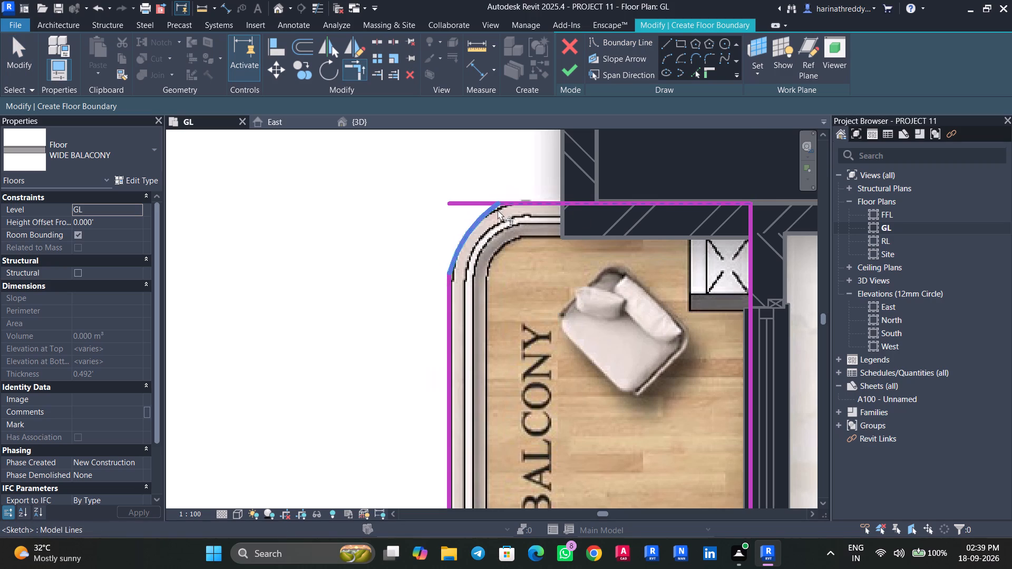
pyautogui.click(495, 211)
pyautogui.press('Escape')
pyautogui.press('Escape')
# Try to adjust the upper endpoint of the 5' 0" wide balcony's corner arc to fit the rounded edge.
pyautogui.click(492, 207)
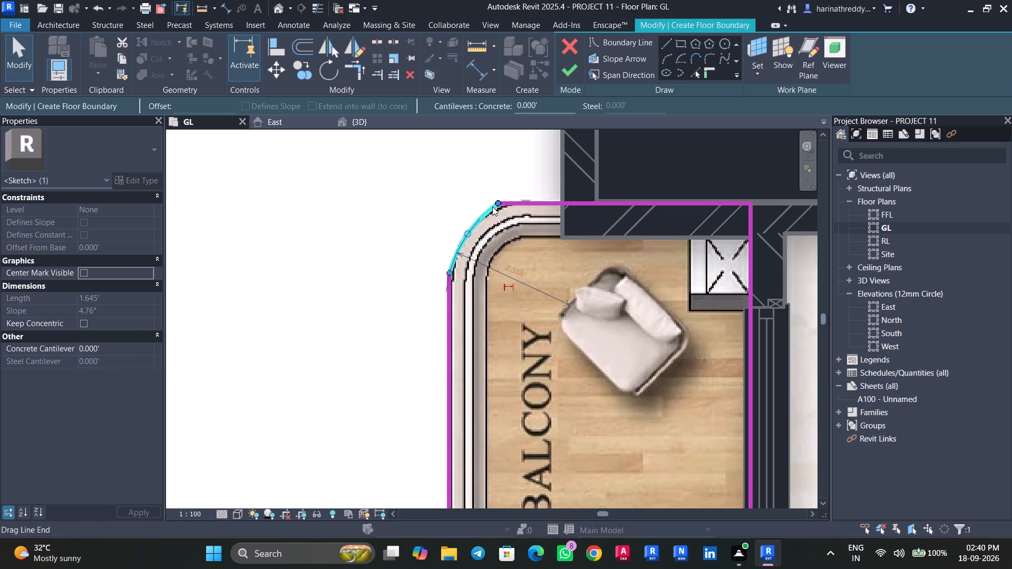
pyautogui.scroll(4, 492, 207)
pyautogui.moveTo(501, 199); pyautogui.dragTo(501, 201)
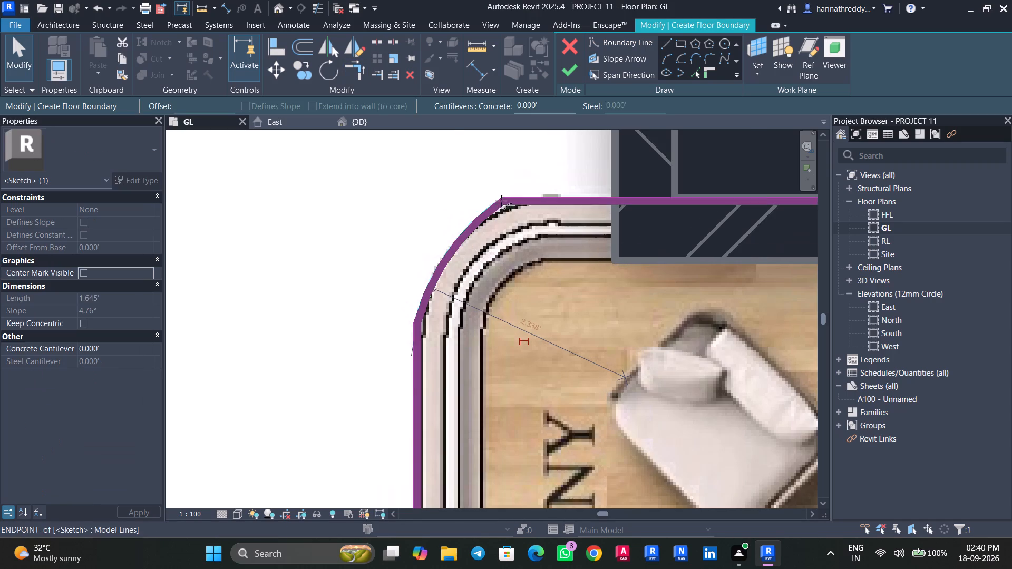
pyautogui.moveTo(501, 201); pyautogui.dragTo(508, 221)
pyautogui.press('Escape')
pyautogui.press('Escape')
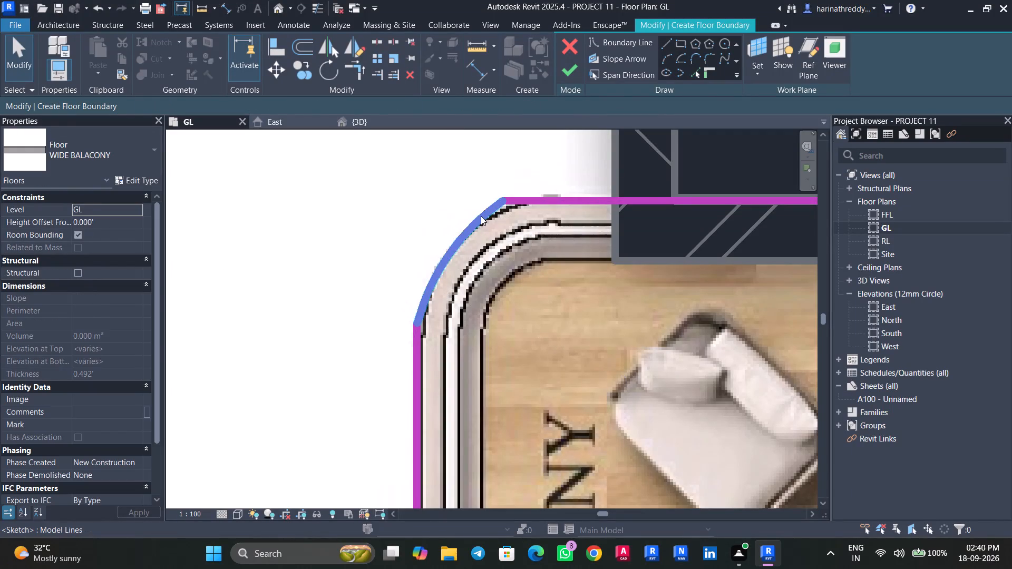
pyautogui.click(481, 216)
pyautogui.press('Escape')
# Sketch a rectangular floor boundary about 6.2 ft deep over the 1992 Sft flat's 5' 6" wide balcony, out to its outer edges.
pyautogui.scroll(-15, 482, 225)
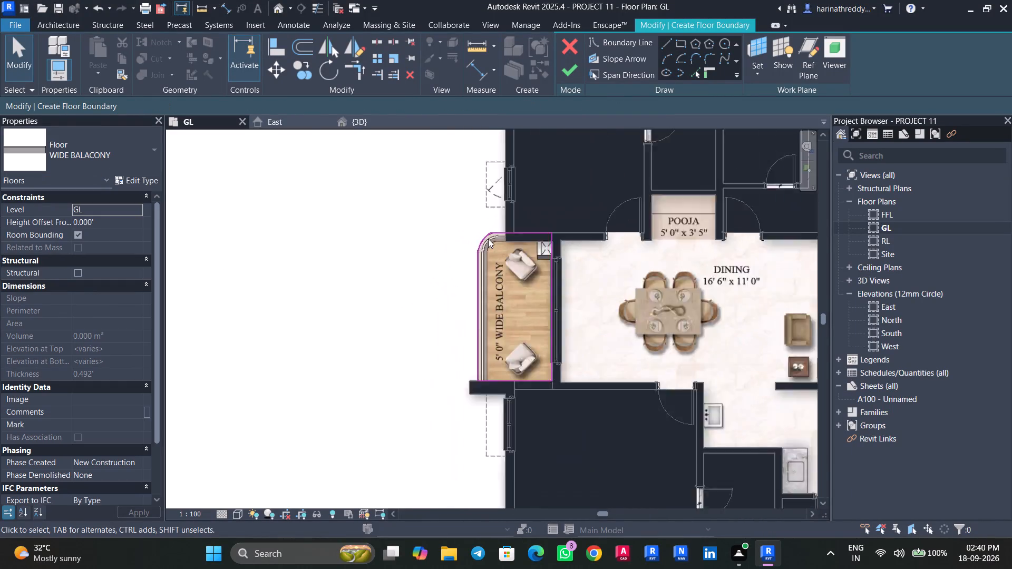
pyautogui.scroll(-7, 488, 239)
pyautogui.moveTo(526, 313); pyautogui.dragTo(431, 458, button='middle')
pyautogui.moveTo(579, 270); pyautogui.dragTo(548, 331, button='middle')
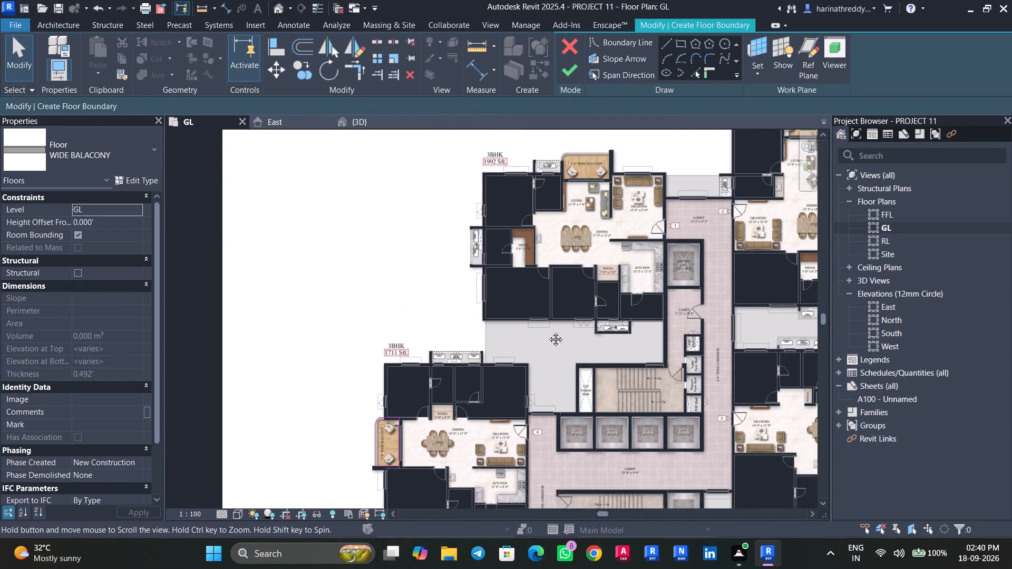
pyautogui.moveTo(548, 331); pyautogui.dragTo(511, 381, button='middle')
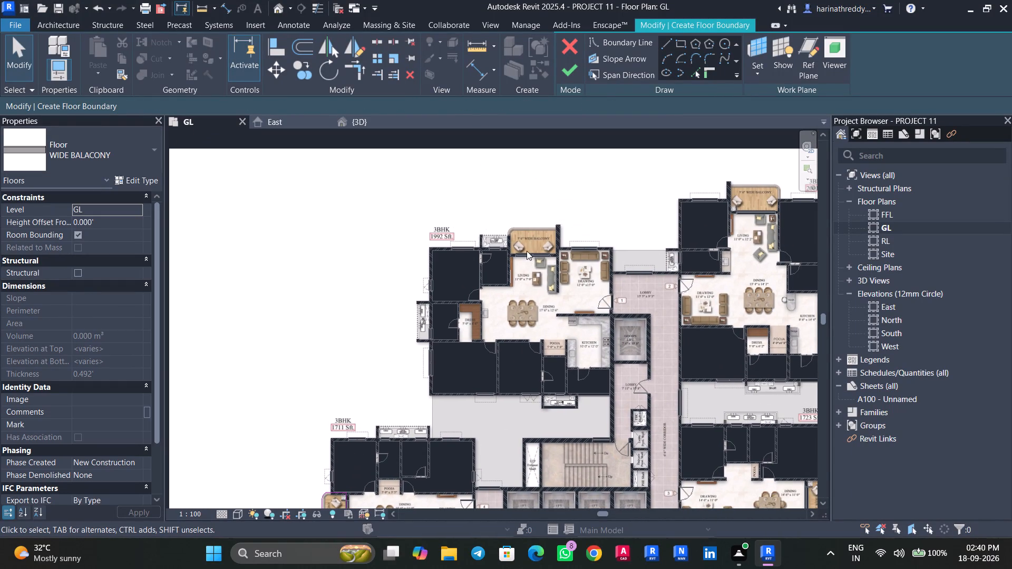
pyautogui.scroll(6, 527, 242)
pyautogui.click(682, 41)
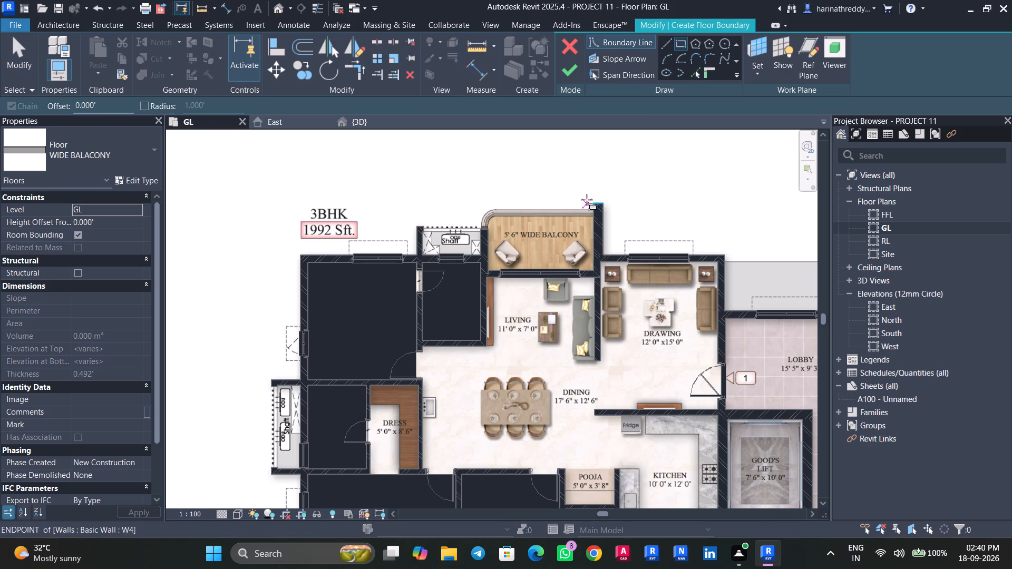
pyautogui.scroll(3, 592, 224)
pyautogui.moveTo(575, 236); pyautogui.dragTo(582, 332, button='middle')
pyautogui.scroll(4, 587, 381)
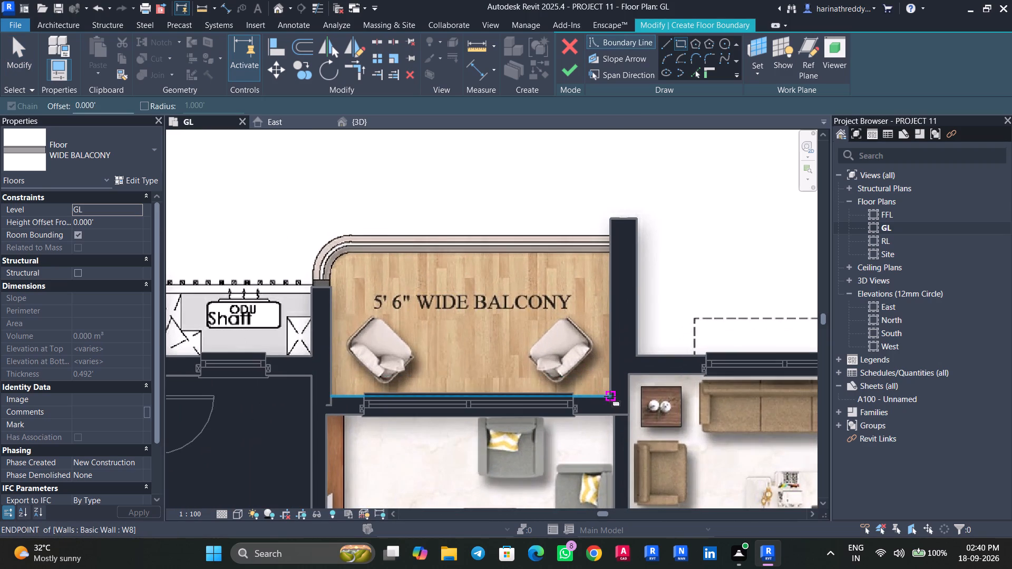
pyautogui.click(610, 396)
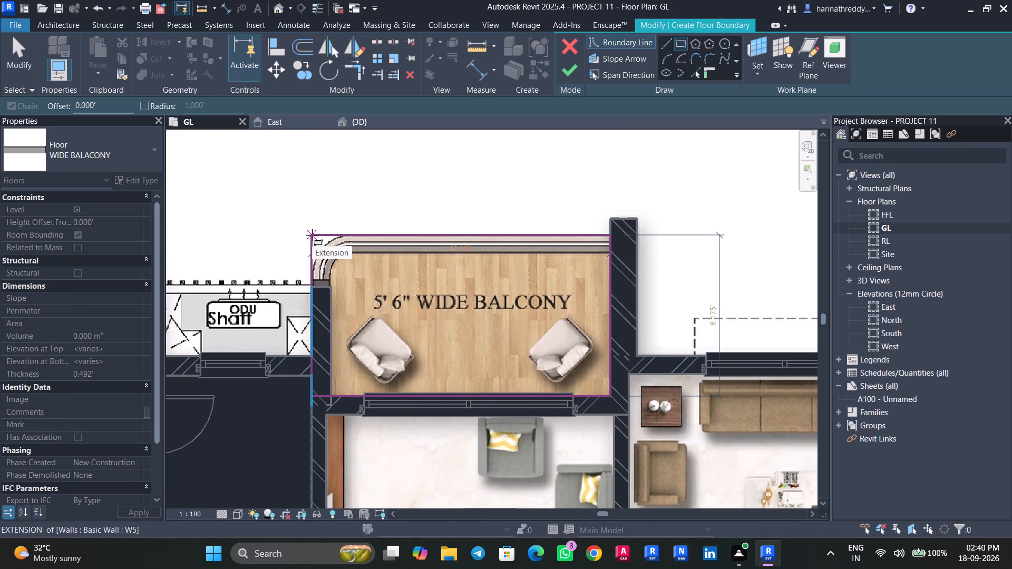
pyautogui.click(312, 235)
# Draw a start-end-radius arc about 2.1 ft long across the 1992 Sft balcony boundary's outer corner, following the rounded edge.
pyautogui.click(666, 60)
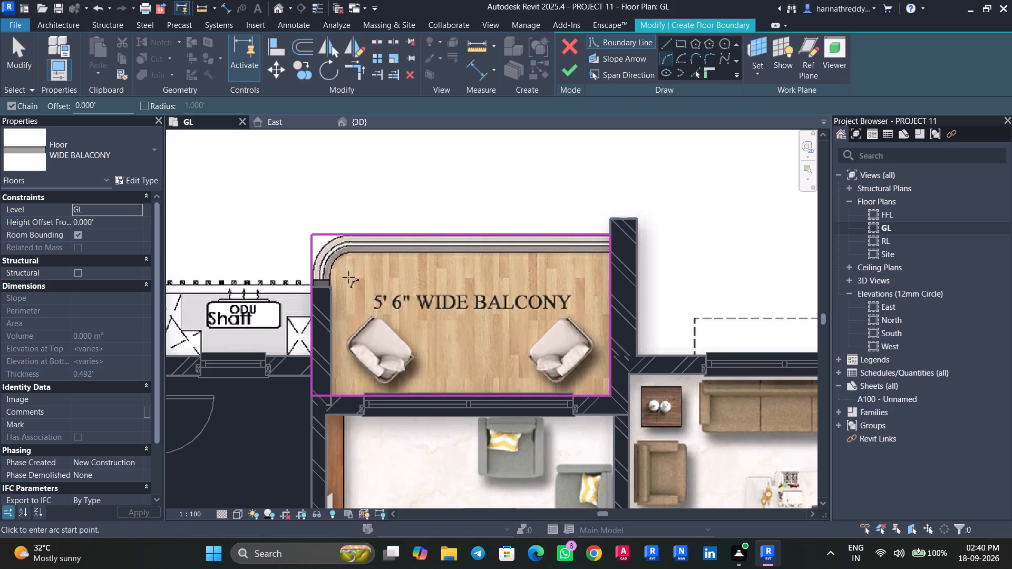
pyautogui.scroll(9, 308, 278)
pyautogui.click(320, 251)
pyautogui.moveTo(343, 221); pyautogui.dragTo(343, 300, button='middle')
pyautogui.click(432, 212)
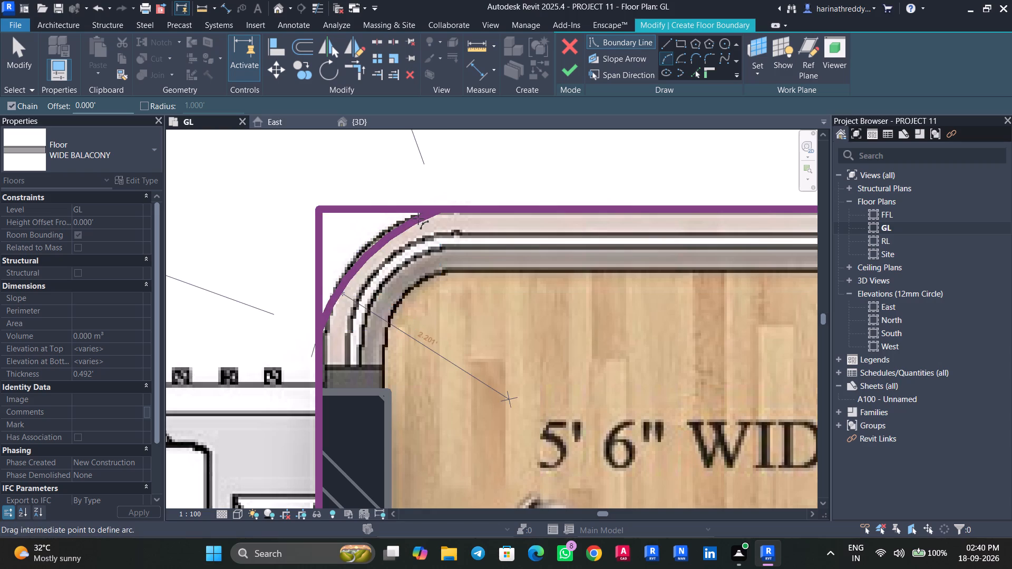
pyautogui.click(409, 221)
pyautogui.press('Escape')
pyautogui.press('Escape')
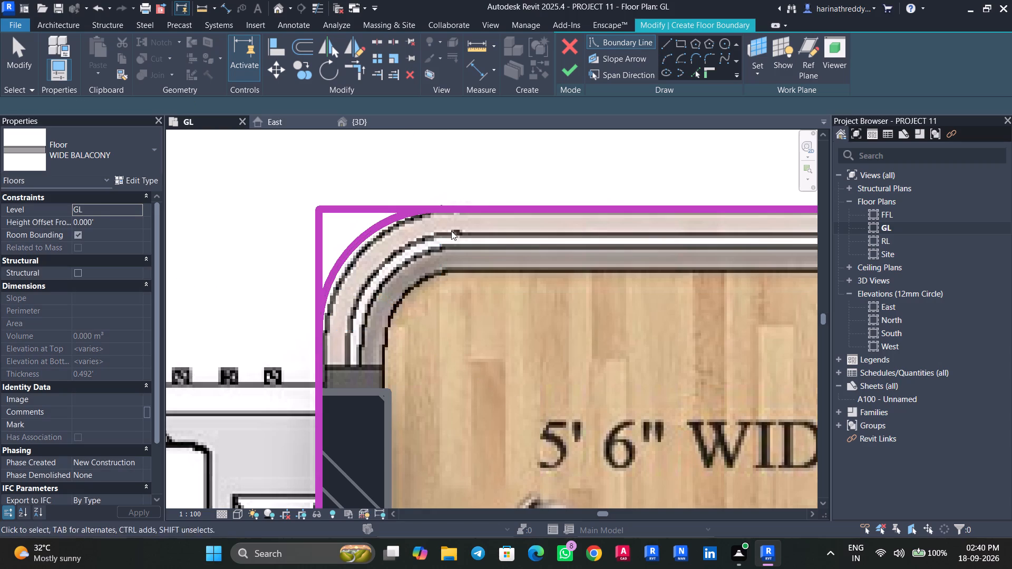
pyautogui.press('Escape')
pyautogui.press('Escape')
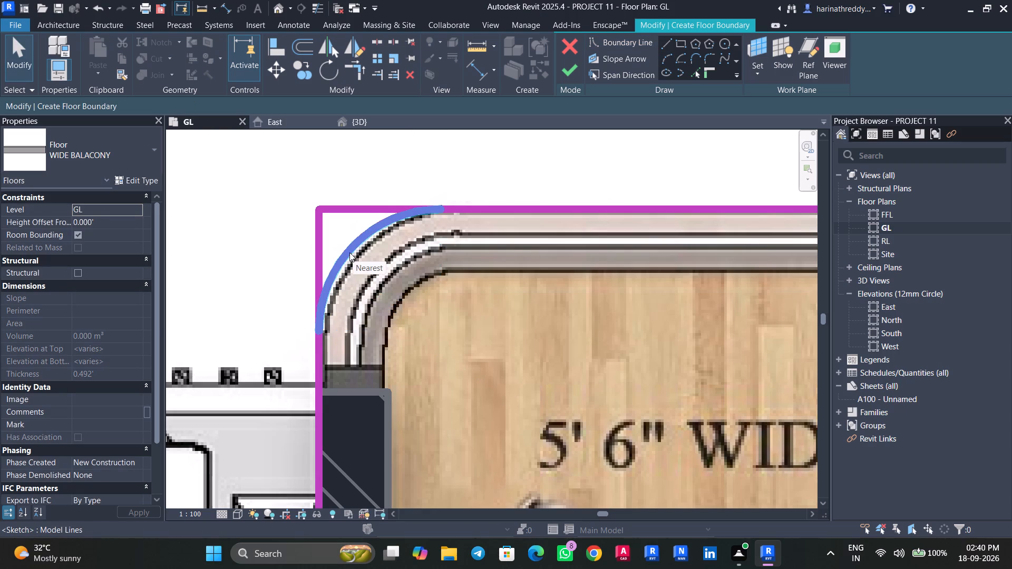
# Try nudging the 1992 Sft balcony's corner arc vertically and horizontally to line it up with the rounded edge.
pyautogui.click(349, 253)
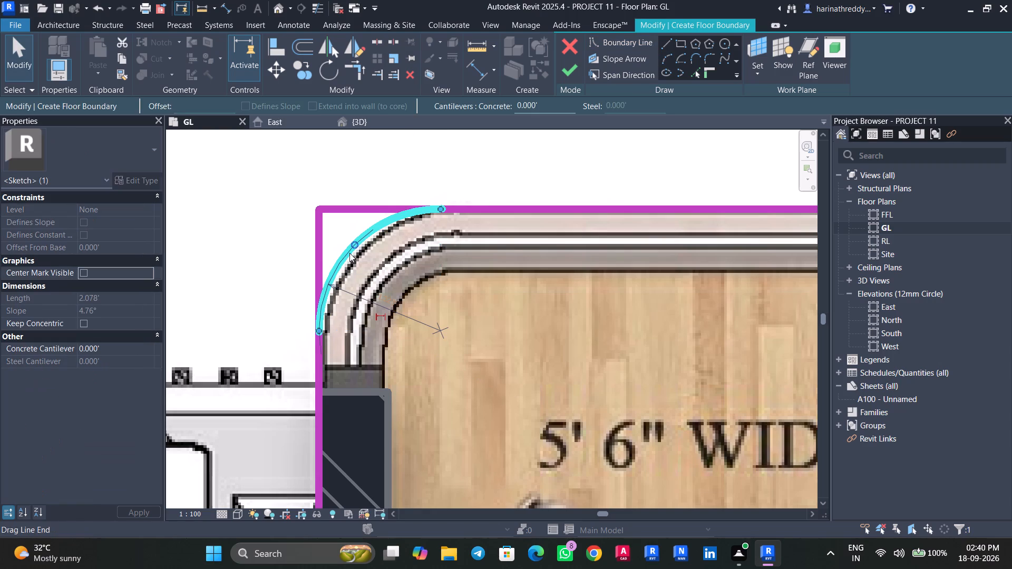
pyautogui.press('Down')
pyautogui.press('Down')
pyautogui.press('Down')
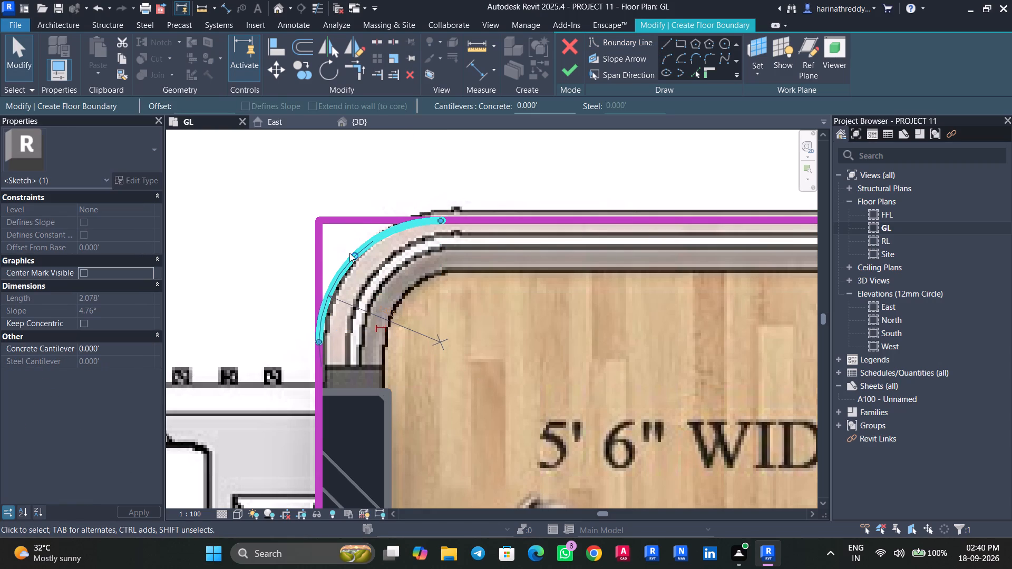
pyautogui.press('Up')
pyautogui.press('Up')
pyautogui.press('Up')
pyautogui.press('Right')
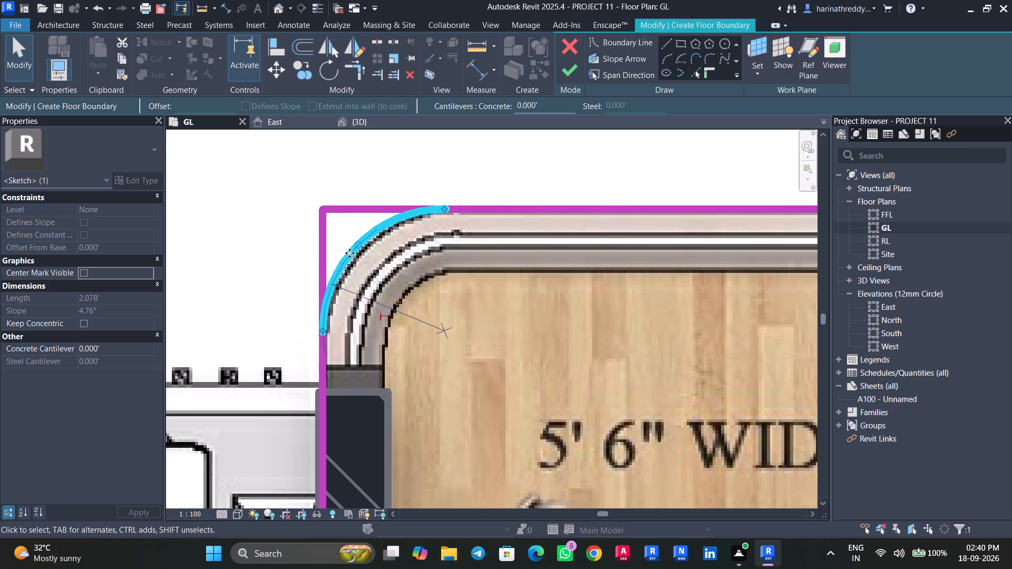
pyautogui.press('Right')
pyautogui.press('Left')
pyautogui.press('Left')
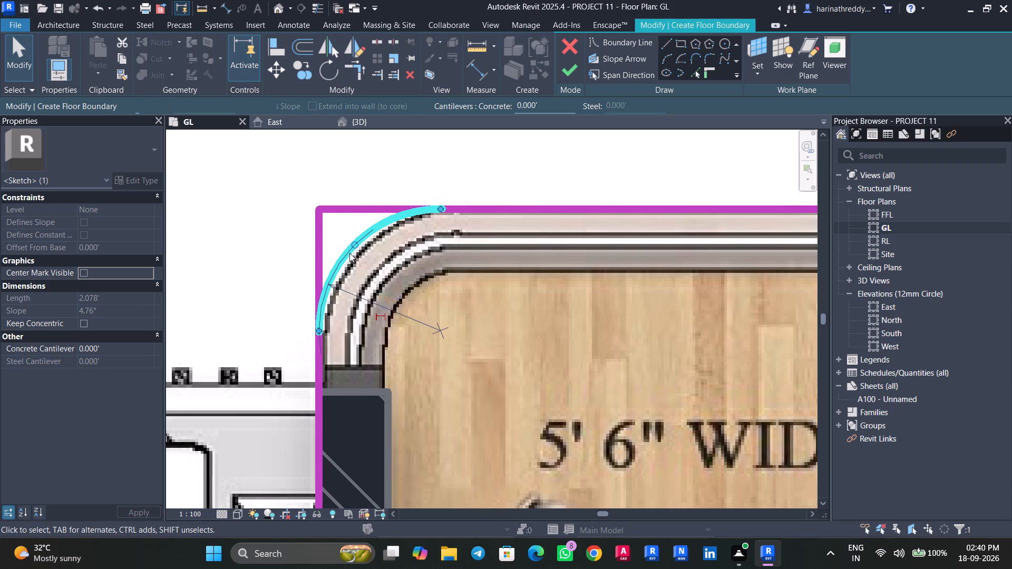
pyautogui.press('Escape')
# Reshape the 1992 Sft balcony's corner arc by moving its midpoint inward, to a radius of about 2.2 ft.
pyautogui.click(354, 241)
pyautogui.moveTo(353, 243); pyautogui.dragTo(363, 251)
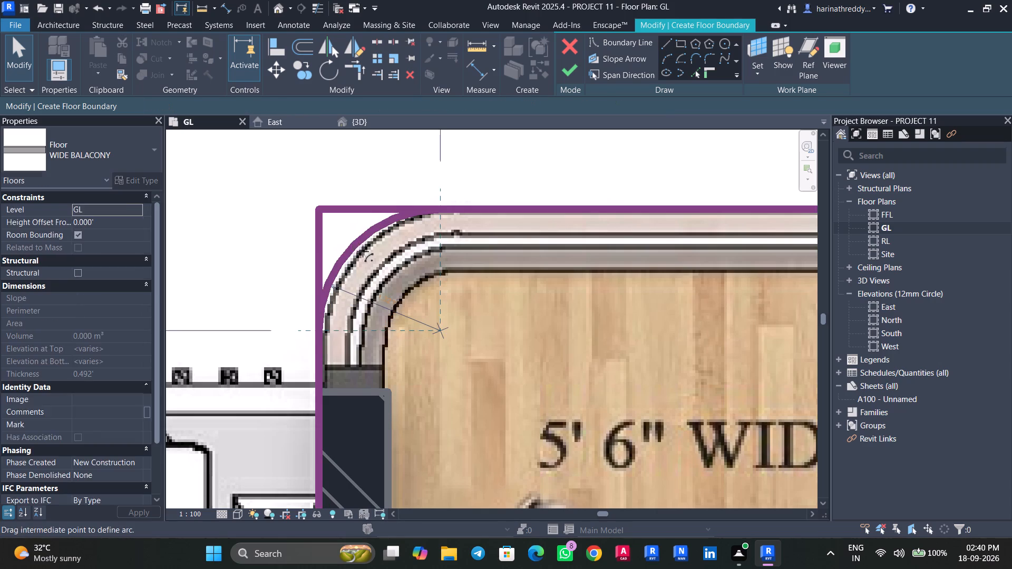
pyautogui.moveTo(363, 251); pyautogui.dragTo(367, 256)
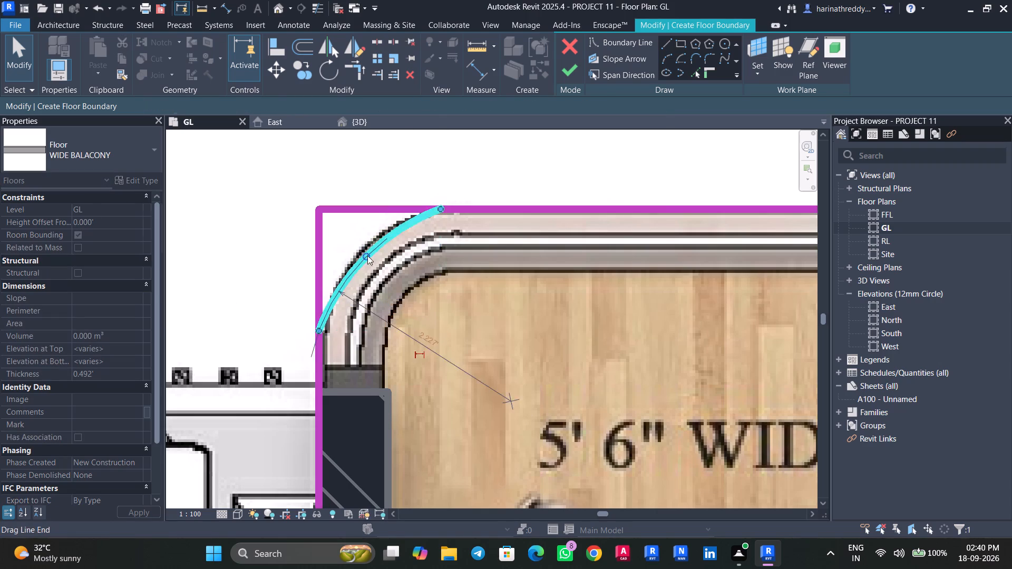
pyautogui.press('Escape')
pyautogui.press('Escape')
# Trim the 1992 Sft balcony boundary's two outer edges to the corner arc, removing the square corner.
pyautogui.press('t')
pyautogui.press('r')
pyautogui.click(314, 355)
pyautogui.click(343, 287)
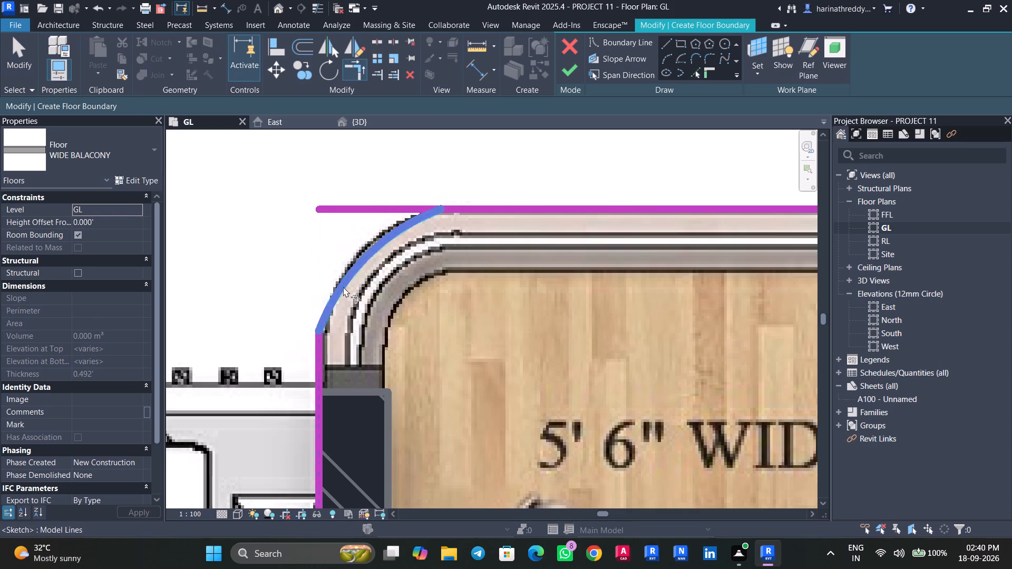
pyautogui.click(567, 204)
pyautogui.click(393, 239)
# Sketch a rectangular floor boundary about 6.4 ft deep over the 2001 Sft flat's 5' 6" wide balcony, out to its outer edges.
pyautogui.scroll(-11, 383, 274)
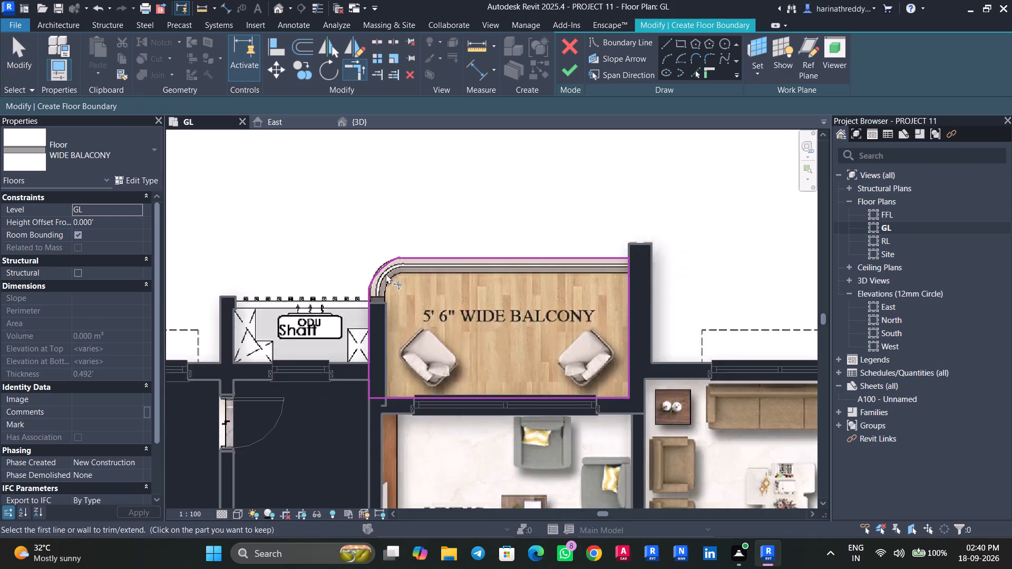
pyautogui.scroll(-13, 386, 273)
pyautogui.scroll(10, 658, 282)
pyautogui.scroll(1, 664, 132)
pyautogui.moveTo(672, 142); pyautogui.dragTo(713, 242, button='middle')
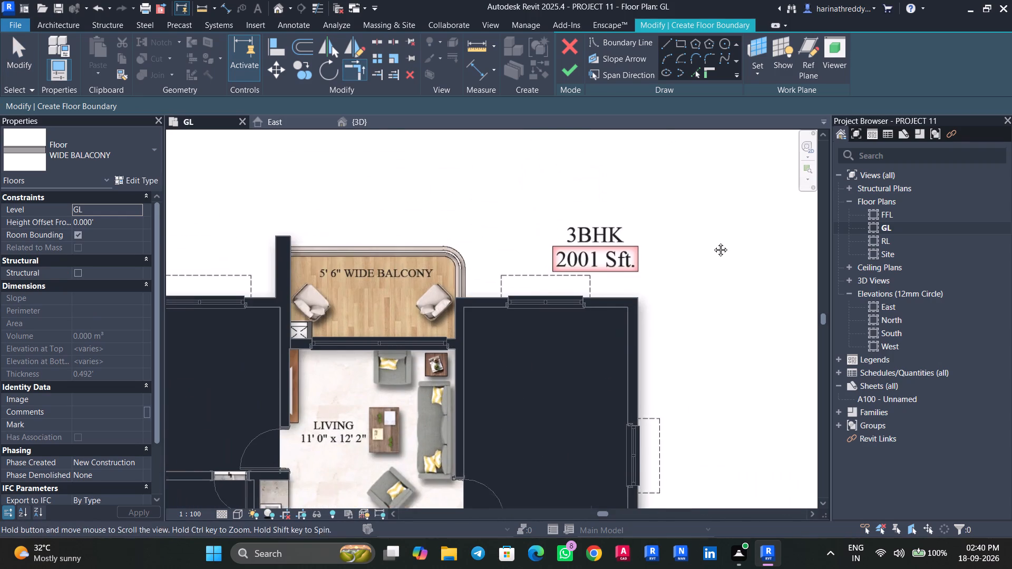
pyautogui.moveTo(713, 242); pyautogui.dragTo(714, 242, button='middle')
pyautogui.click(678, 49)
pyautogui.scroll(5, 404, 266)
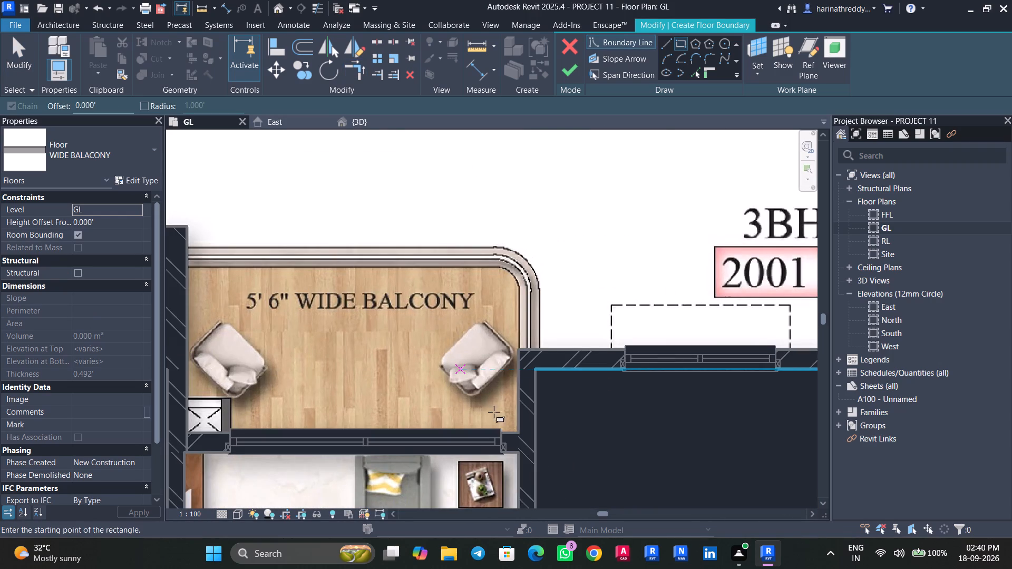
pyautogui.click(515, 433)
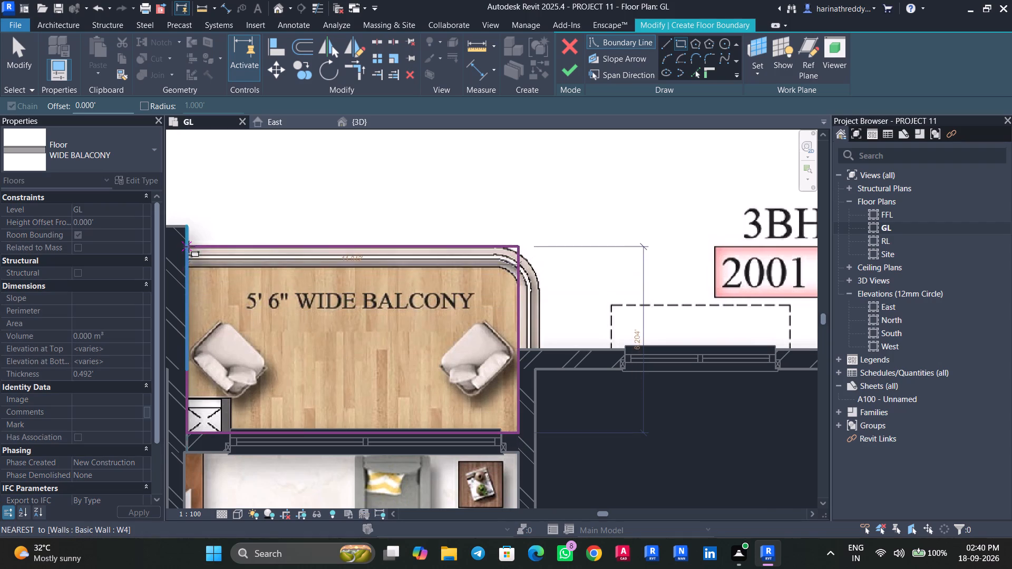
pyautogui.scroll(4, 189, 247)
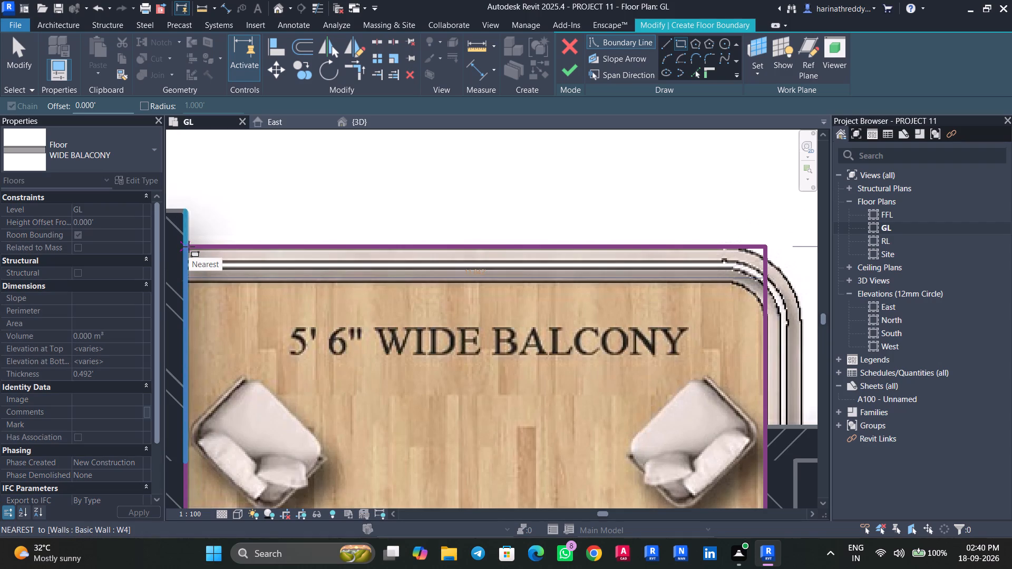
pyautogui.press('Escape')
pyautogui.click(188, 247)
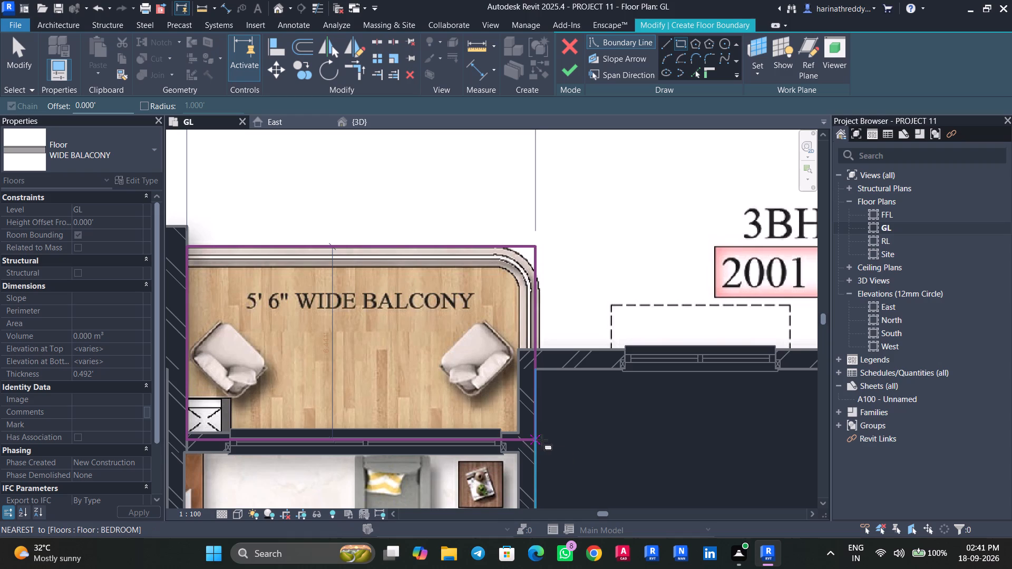
pyautogui.click(542, 440)
pyautogui.press('Escape')
pyautogui.press('Escape')
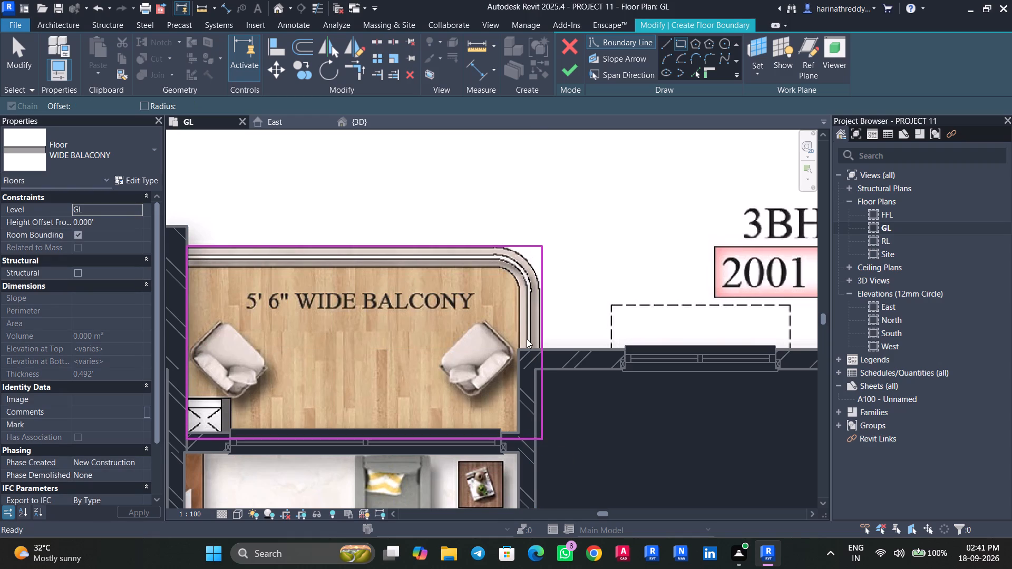
pyautogui.press('Escape')
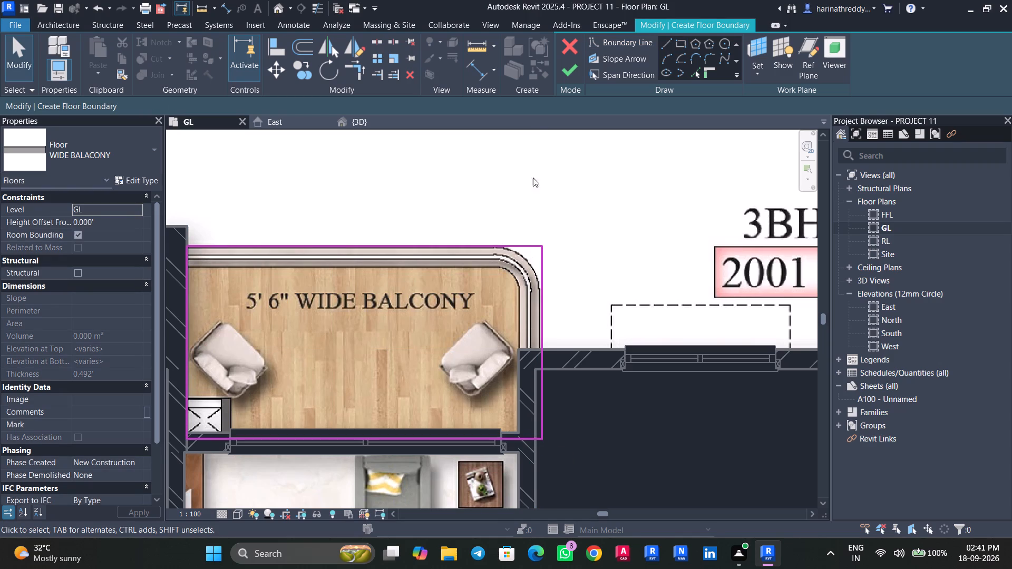
# Draw a start-end-radius arc of about 2 ft radius across the 2001 Sft balcony boundary's outer corner, following the rounded edge.
pyautogui.click(668, 56)
pyautogui.scroll(5, 547, 241)
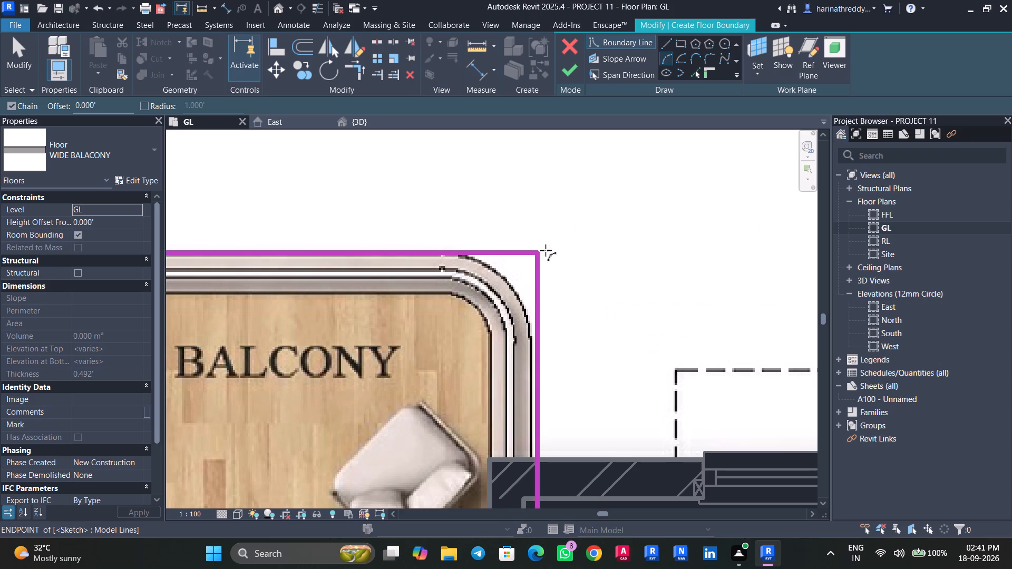
pyautogui.scroll(5, 524, 320)
pyautogui.click(547, 365)
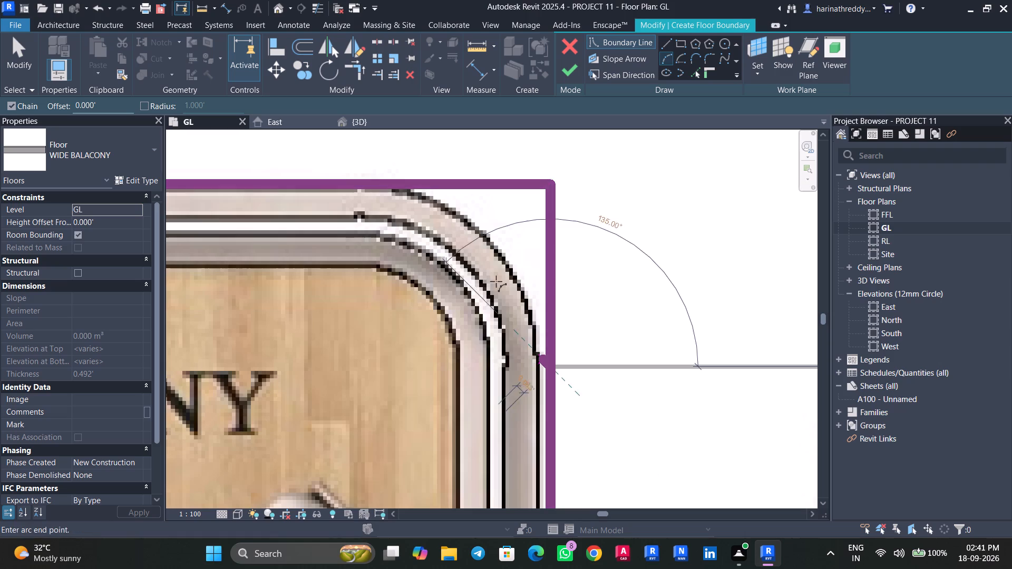
pyautogui.click(402, 183)
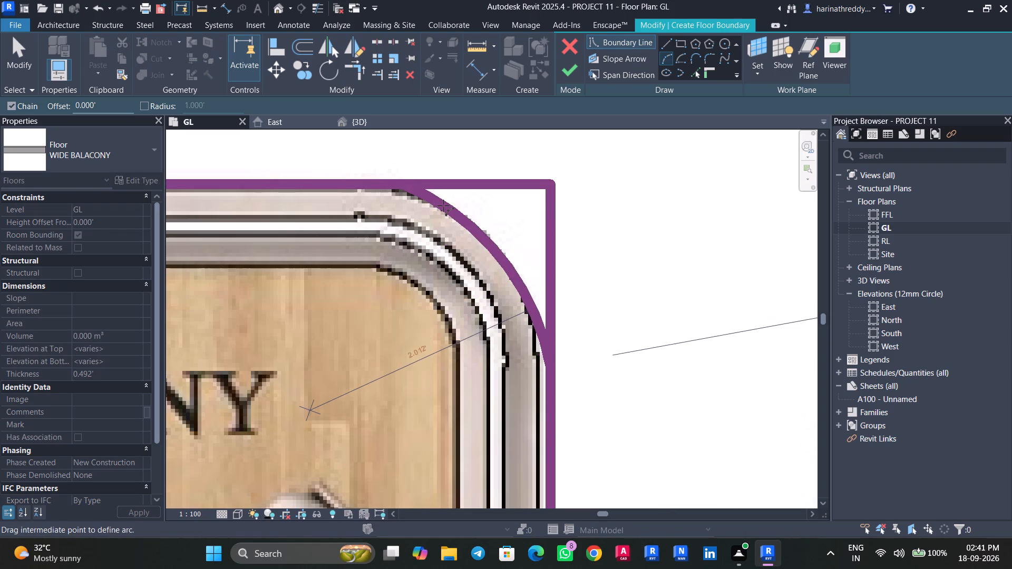
pyautogui.click(443, 205)
pyautogui.scroll(-8, 443, 212)
pyautogui.press('Escape')
pyautogui.press('Escape')
pyautogui.press('Escape')
# Nudge the 2001 Sft balcony boundary's outer side edge inward to line up with the balcony's outer edge.
pyautogui.click(479, 282)
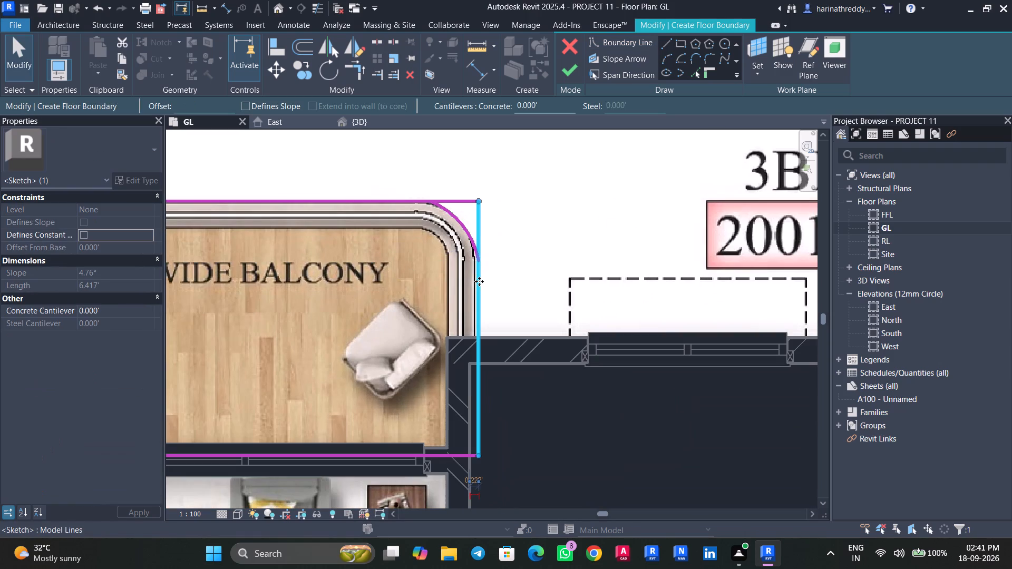
pyautogui.press('Left')
pyautogui.press('Left')
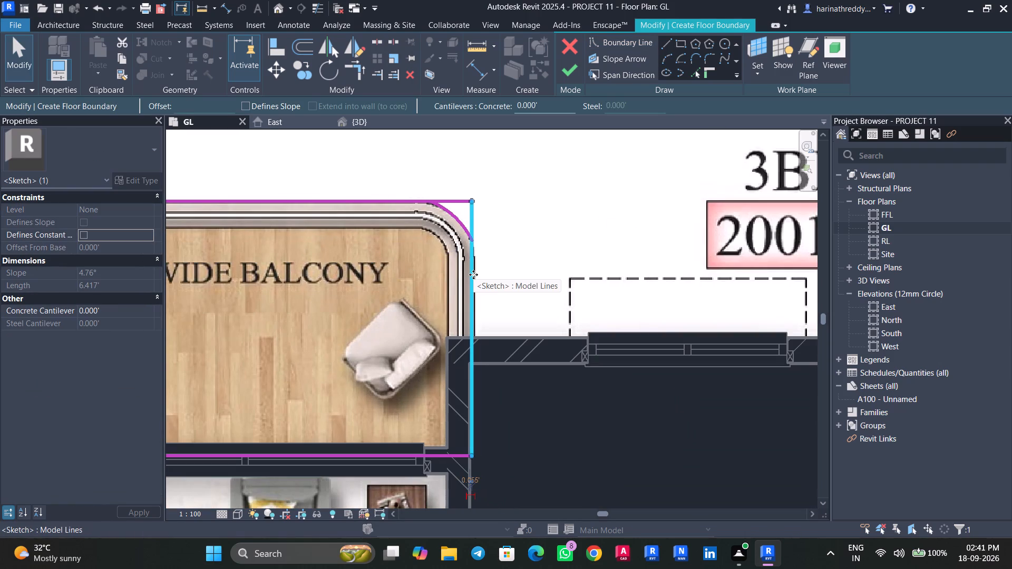
pyautogui.press('Escape')
# Trim the 2001 Sft balcony boundary's side and front edges to the corner arc, removing the square corner.
pyautogui.press('t')
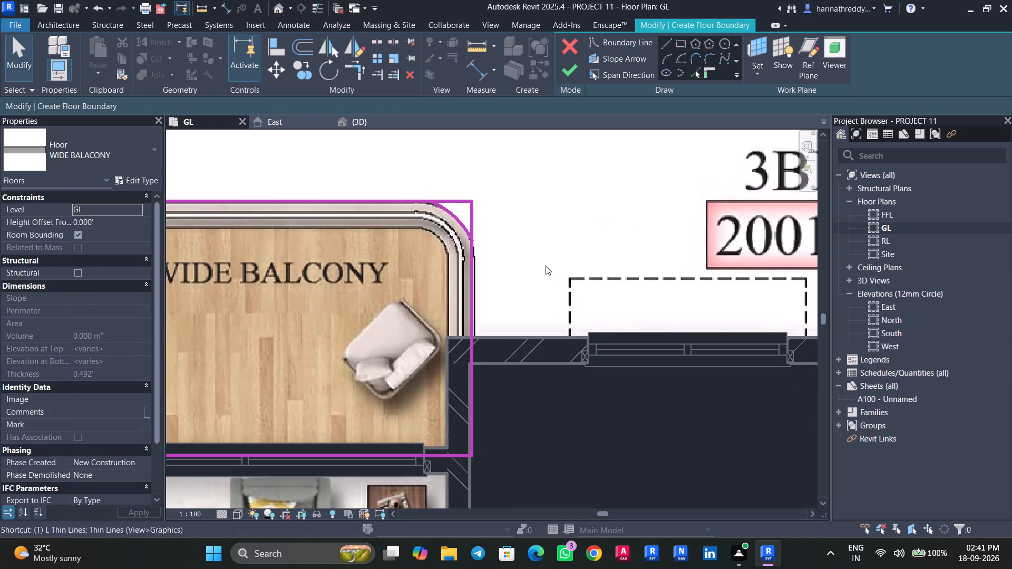
pyautogui.press('r')
pyautogui.click(472, 270)
pyautogui.click(461, 225)
pyautogui.click(395, 197)
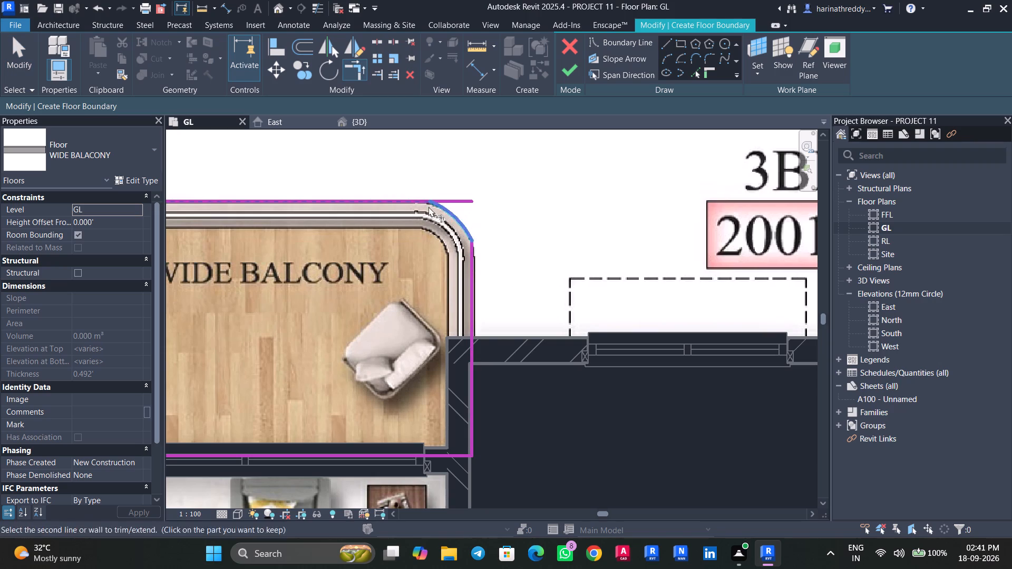
pyautogui.click(438, 210)
# Sketch a rectangular floor boundary over the 1723 Sft flat's 5' 0" wide balcony, from the dining-side wall corner to the balcony's outer edges.
pyautogui.scroll(-18, 425, 232)
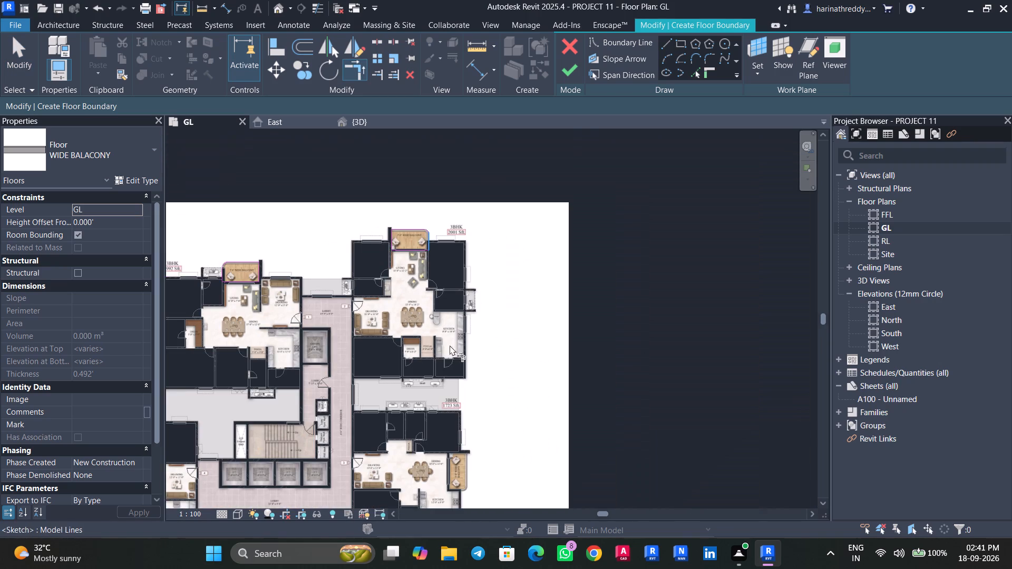
pyautogui.moveTo(454, 347); pyautogui.dragTo(457, 275, button='middle')
pyautogui.moveTo(463, 207); pyautogui.dragTo(465, 201, button='middle')
pyautogui.scroll(1, 465, 200)
pyautogui.moveTo(480, 359); pyautogui.dragTo(537, 140, button='middle')
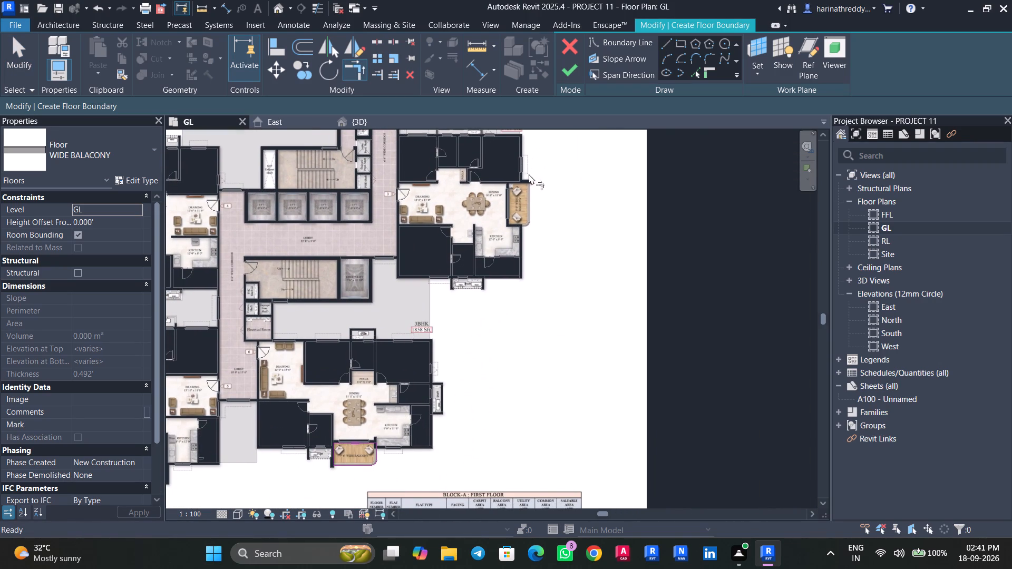
pyautogui.moveTo(522, 299); pyautogui.dragTo(540, 439, button='middle')
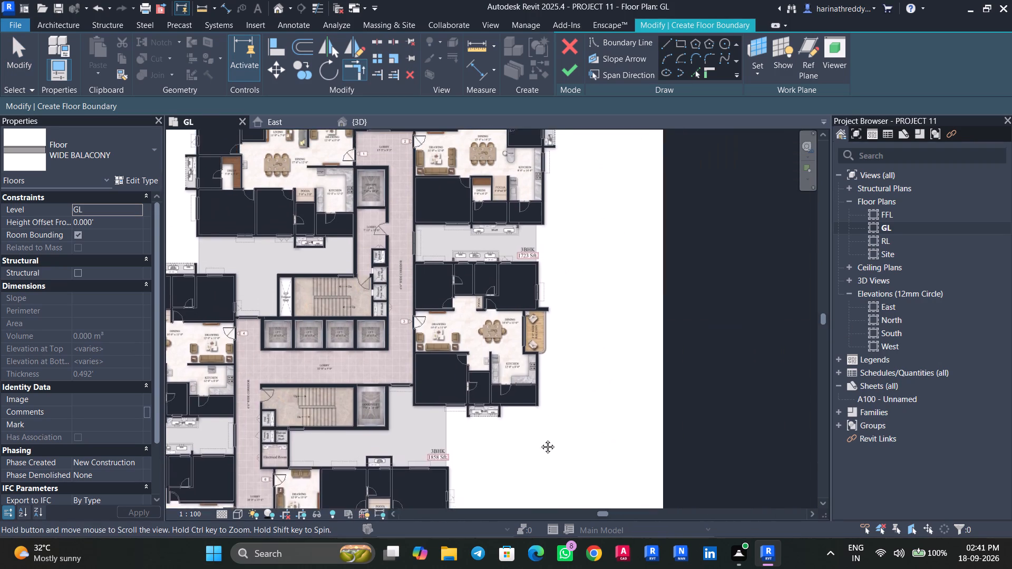
pyautogui.moveTo(540, 439); pyautogui.dragTo(550, 371, button='middle')
pyautogui.scroll(-1, 554, 278)
pyautogui.scroll(12, 554, 271)
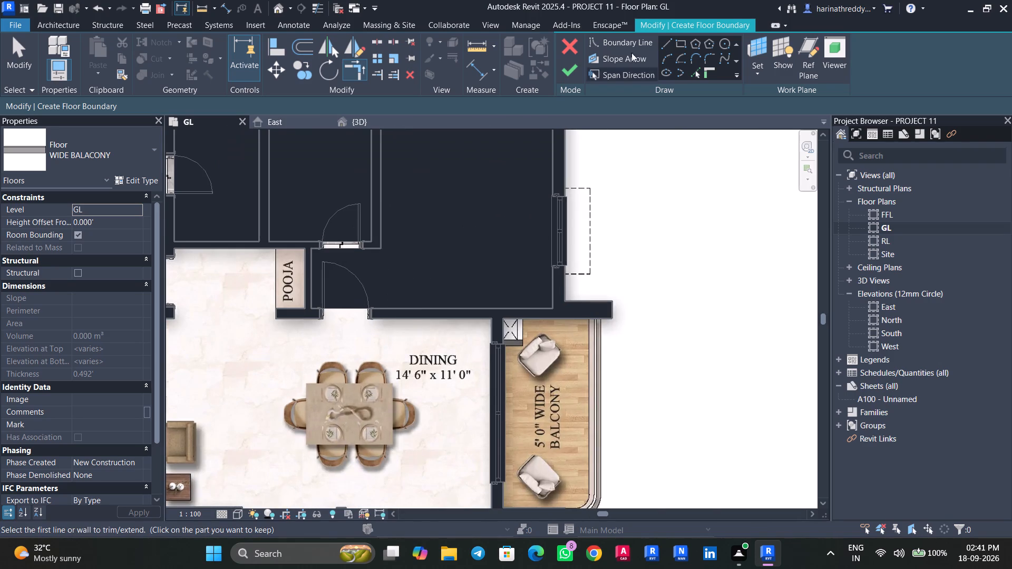
pyautogui.click(679, 44)
pyautogui.scroll(4, 595, 334)
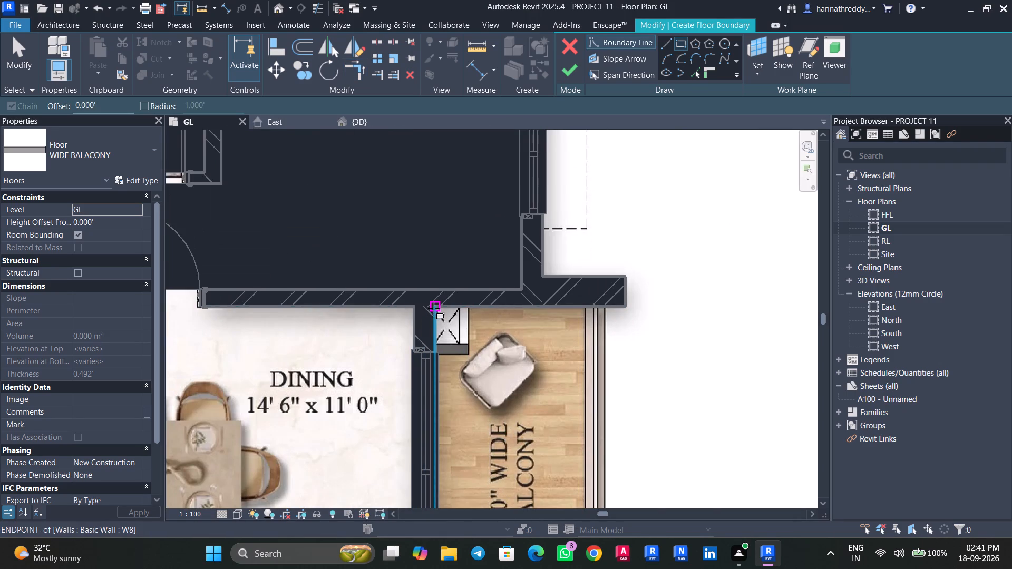
pyautogui.click(434, 308)
pyautogui.moveTo(523, 424); pyautogui.dragTo(562, 259, button='middle')
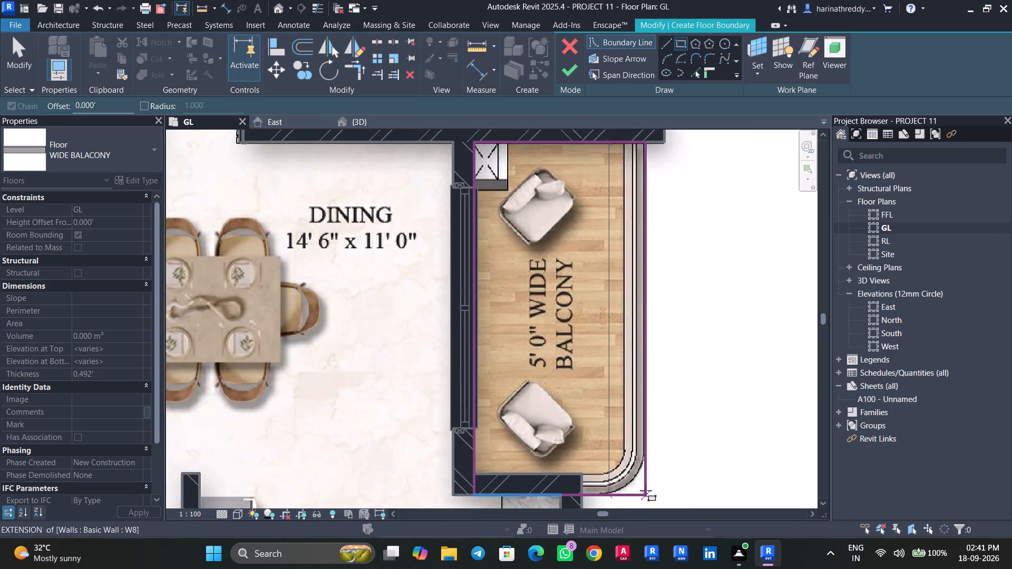
pyautogui.click(646, 490)
pyautogui.press('Escape')
pyautogui.press('Escape')
# Draw a start-end-radius arc across the outer corner of the 5' 0" wide balcony boundary, following the rounded edge.
pyautogui.moveTo(673, 463); pyautogui.dragTo(677, 360, button='middle')
pyautogui.scroll(5, 677, 354)
pyautogui.click(667, 61)
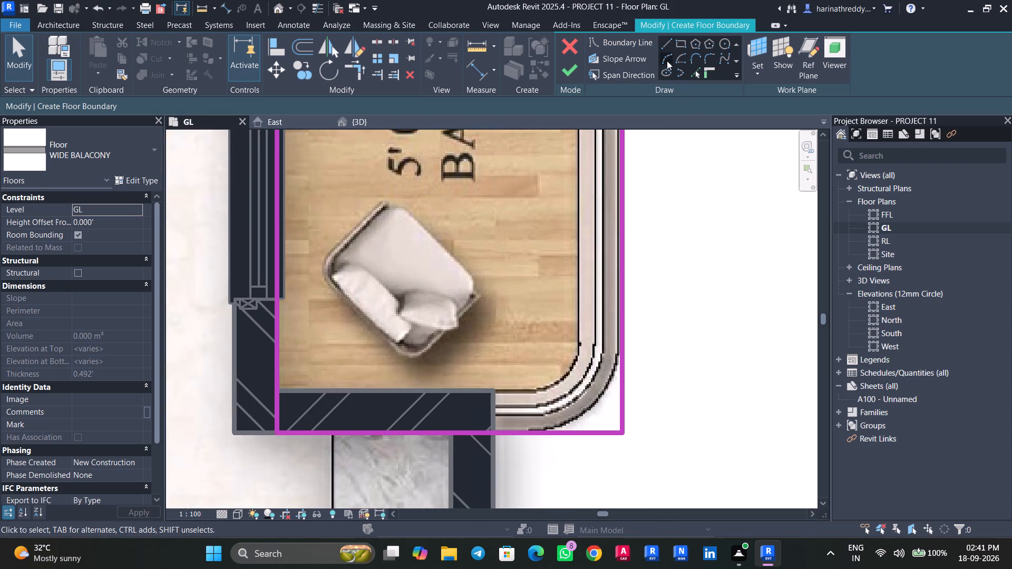
pyautogui.click(620, 350)
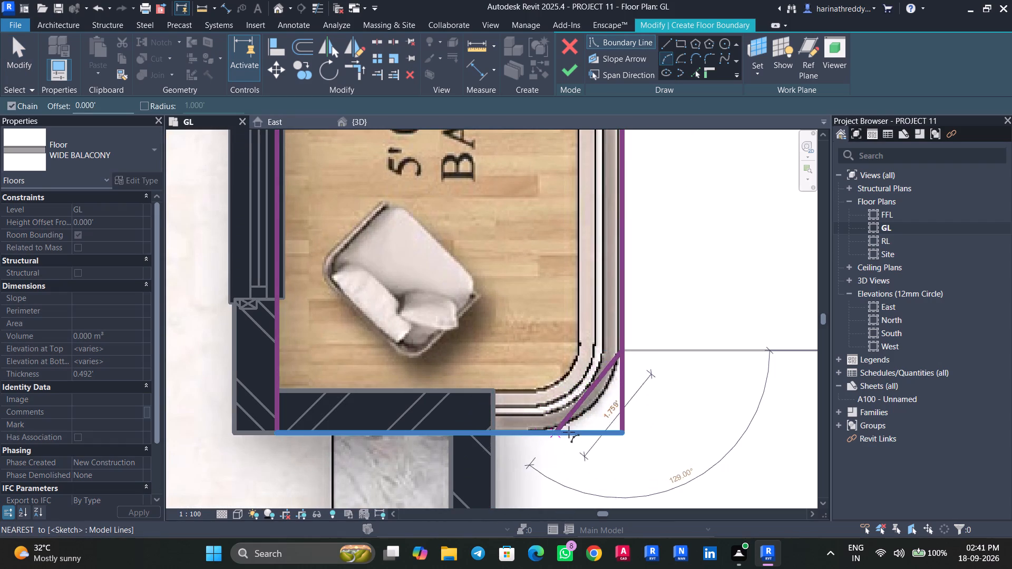
pyautogui.click(543, 431)
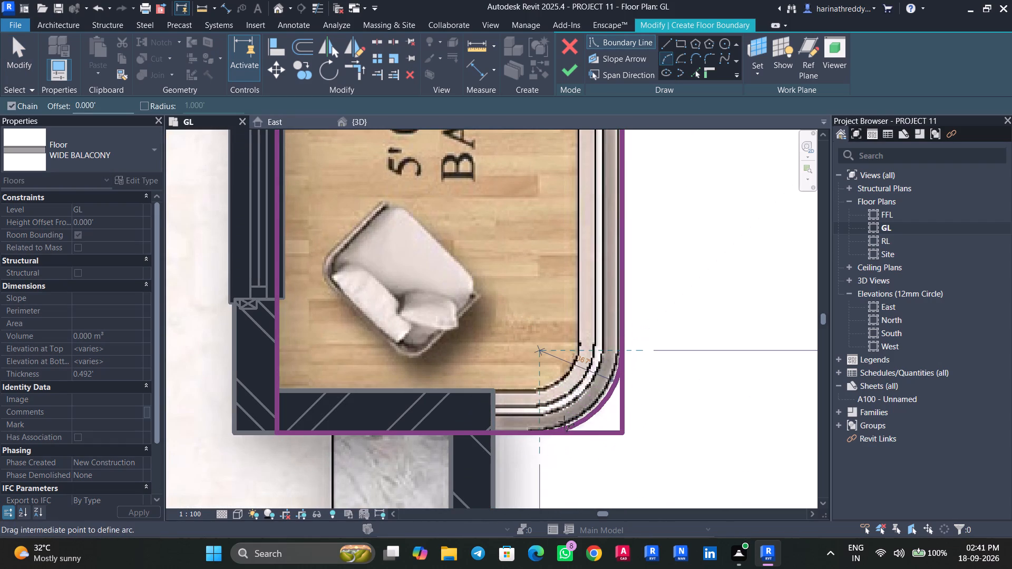
pyautogui.scroll(6, 563, 421)
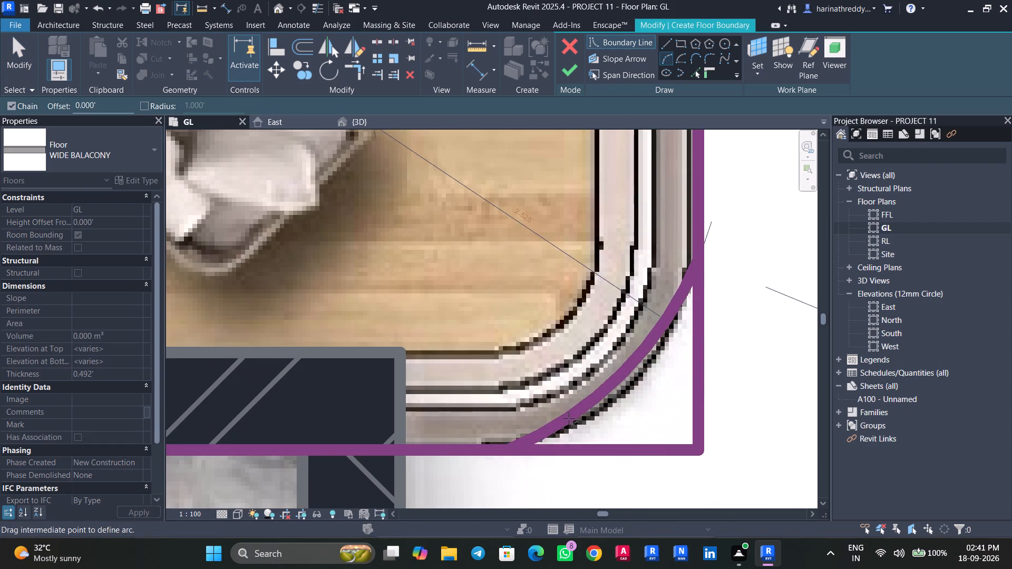
pyautogui.scroll(5, 572, 420)
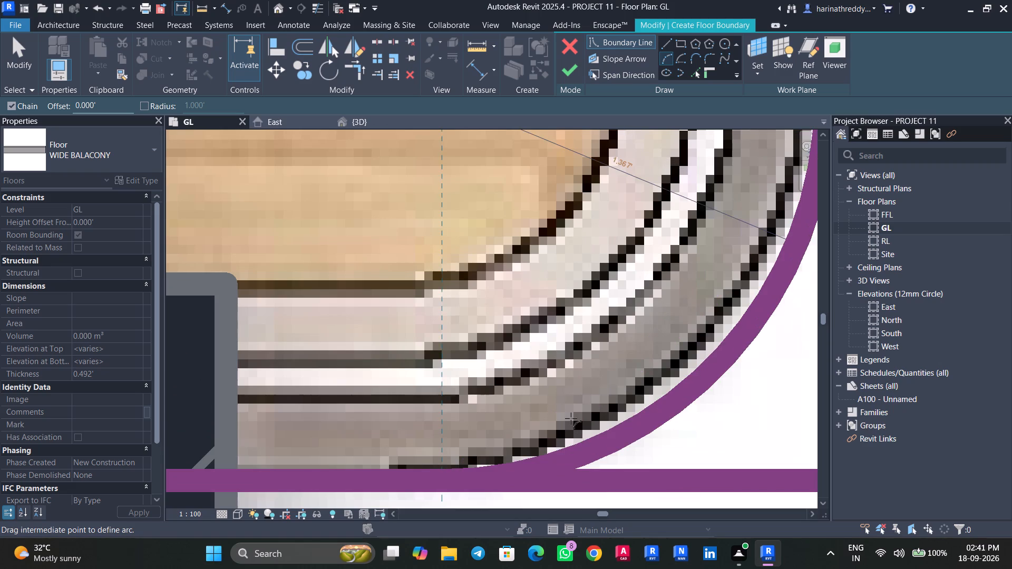
pyautogui.click(570, 417)
pyautogui.press('Escape')
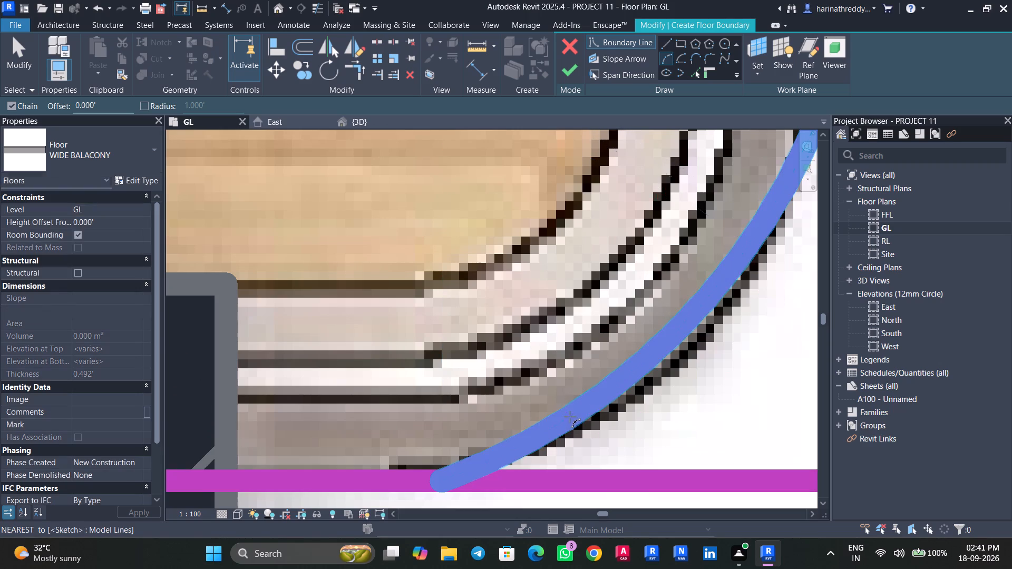
pyautogui.press('Escape')
pyautogui.press('Escape')
pyautogui.scroll(-7, 556, 419)
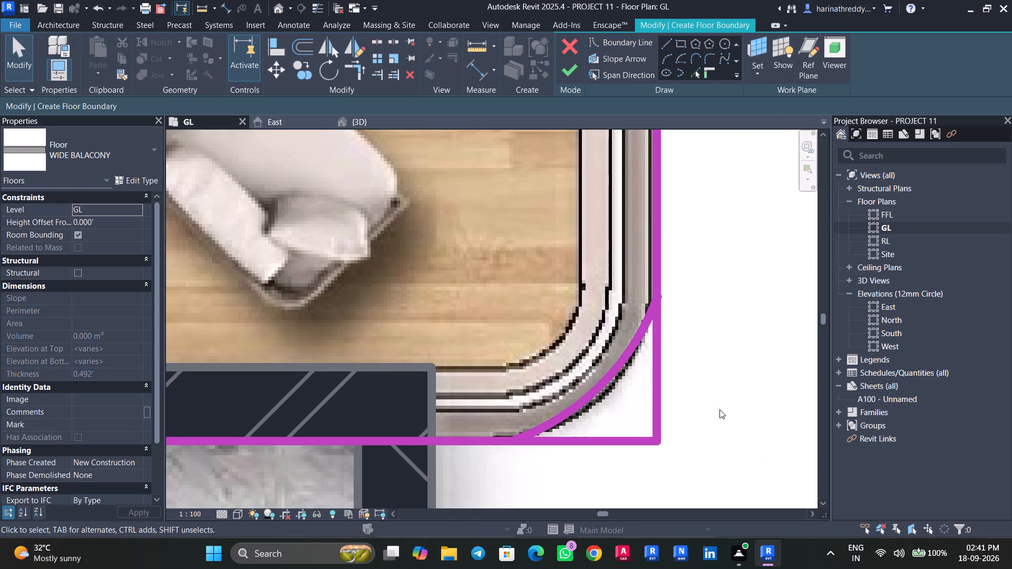
# Trim the 5' 0" wide balcony boundary's two outer edges to the corner arc, removing the square corner.
pyautogui.write('TR')
pyautogui.click(660, 266)
pyautogui.click(656, 325)
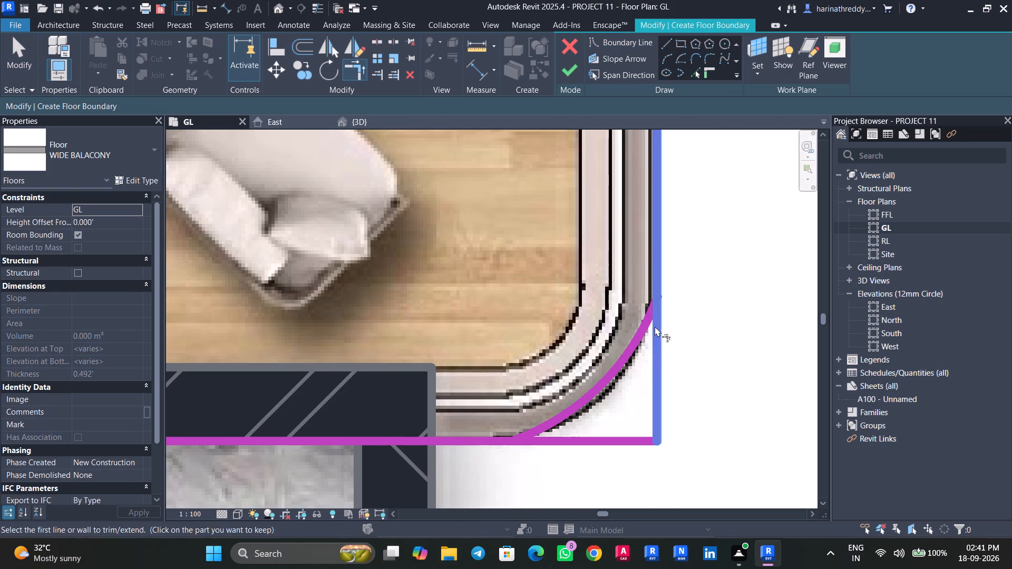
pyautogui.click(658, 268)
pyautogui.click(629, 343)
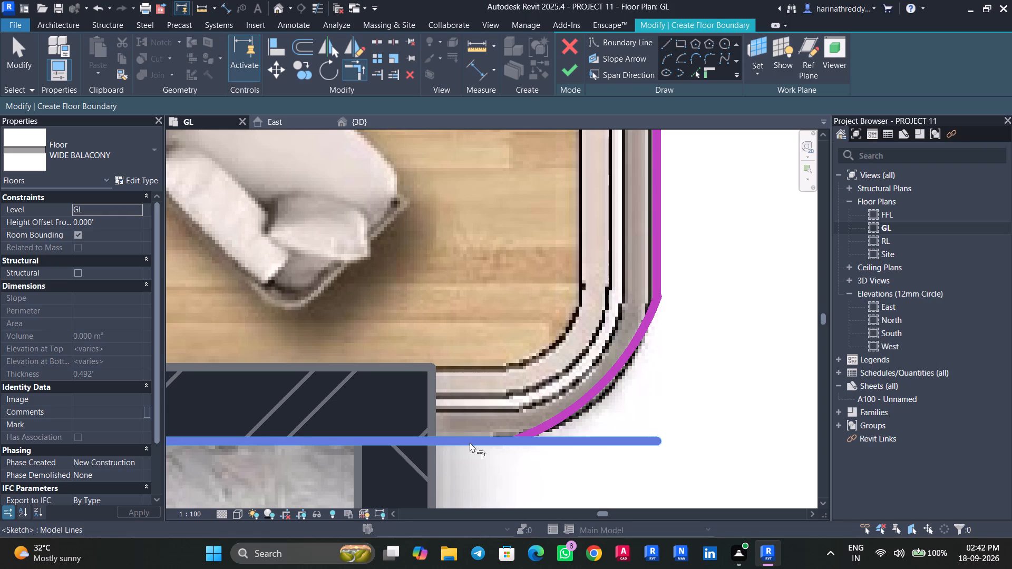
pyautogui.click(470, 442)
pyautogui.click(571, 407)
pyautogui.press('Escape')
pyautogui.press('Escape')
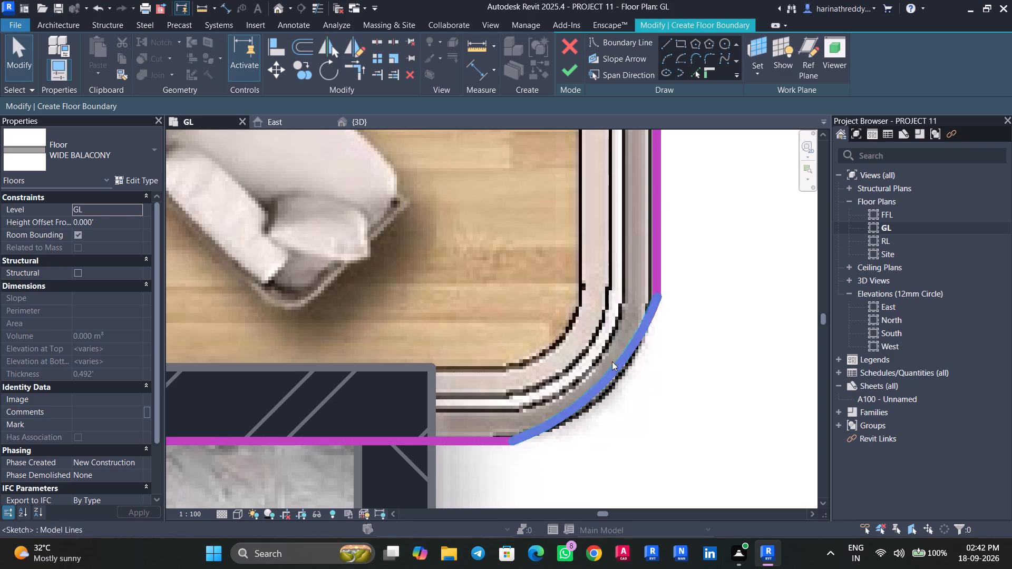
# Nudge the two outer edges of the 5' 0" wide balcony boundary slightly inward onto the balcony's drawn edges.
pyautogui.click(659, 269)
pyautogui.press('Left')
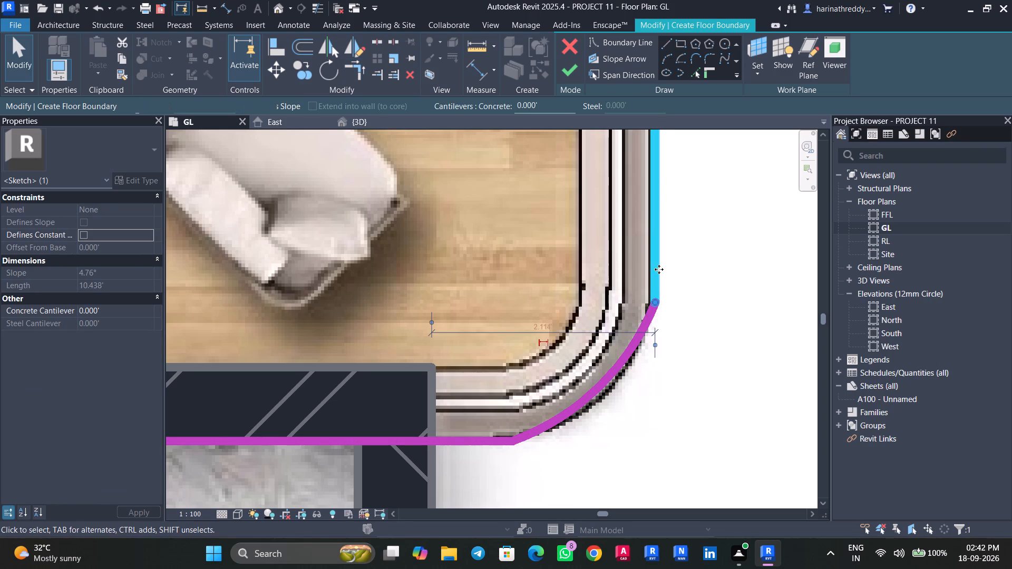
pyautogui.press('Left')
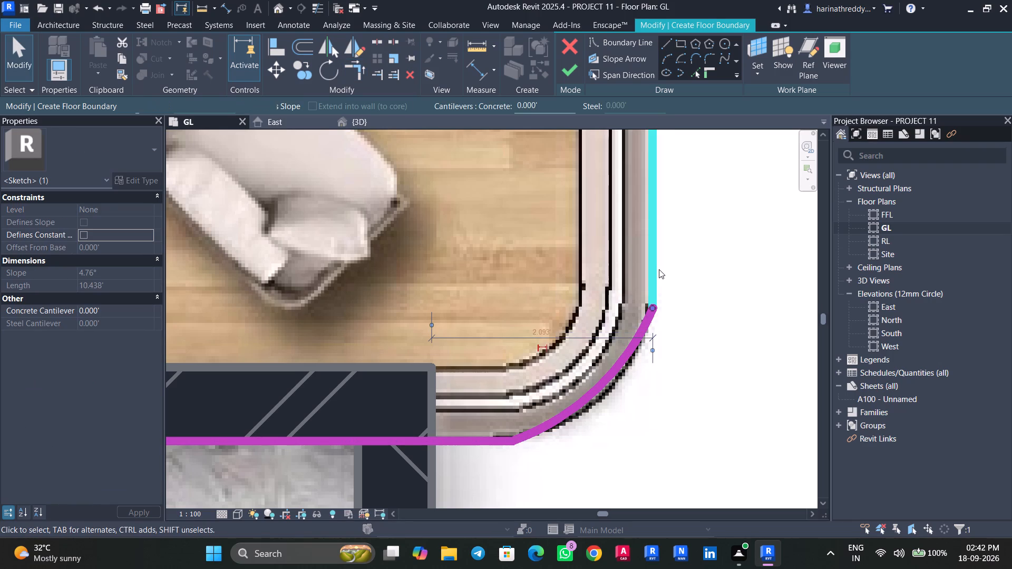
pyautogui.press('Escape')
pyautogui.click(434, 440)
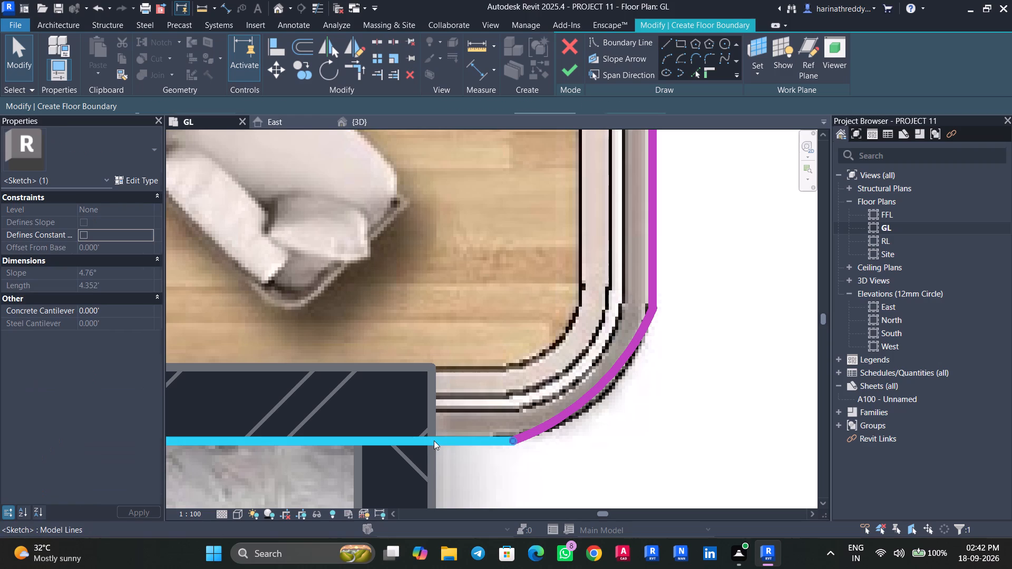
pyautogui.press('Up')
# Bulge the 5' 0" wide balcony's corner arc outward so it follows the rounded edge on the plan image.
pyautogui.click(600, 386)
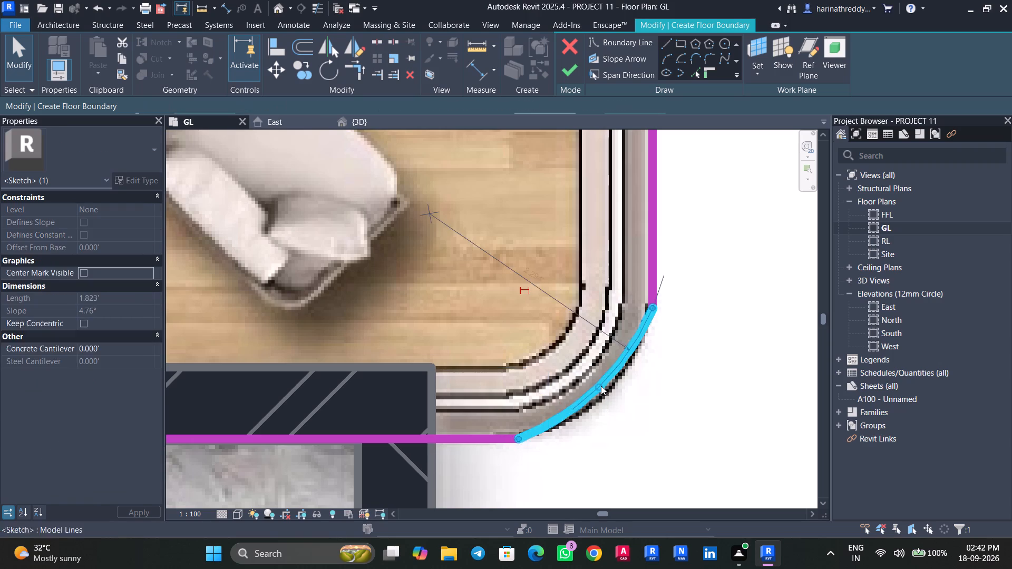
pyautogui.press('Escape')
pyautogui.click(600, 385)
pyautogui.moveTo(596, 388); pyautogui.dragTo(605, 394)
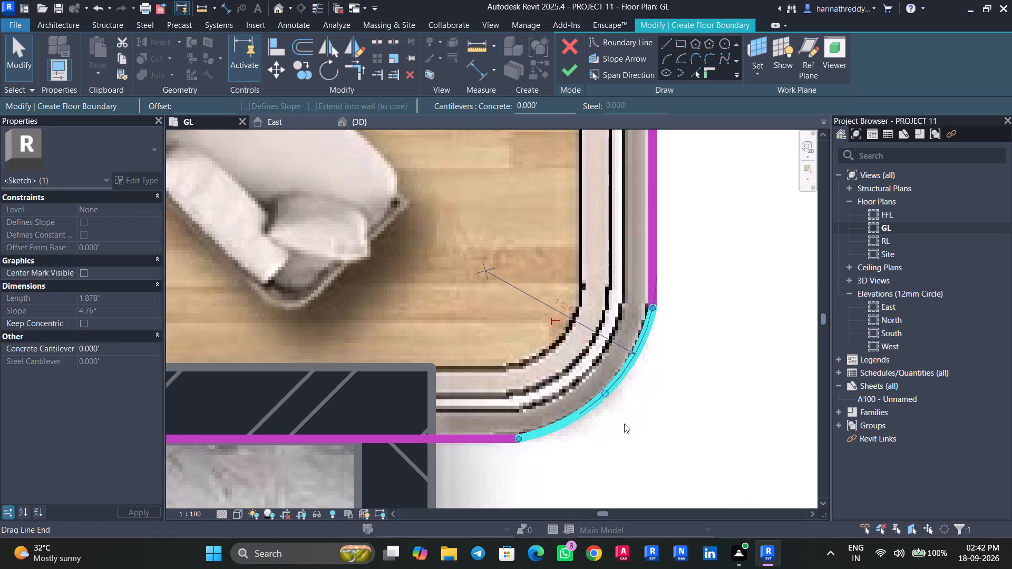
pyautogui.scroll(-4, 625, 425)
pyautogui.press('Escape')
# Bulge the corner arc of the 1858 Sft flat's 5' 6" wide balcony boundary slightly outward toward the drawn rounded edge.
pyautogui.scroll(-16, 631, 432)
pyautogui.moveTo(631, 432); pyautogui.dragTo(663, 204, button='middle')
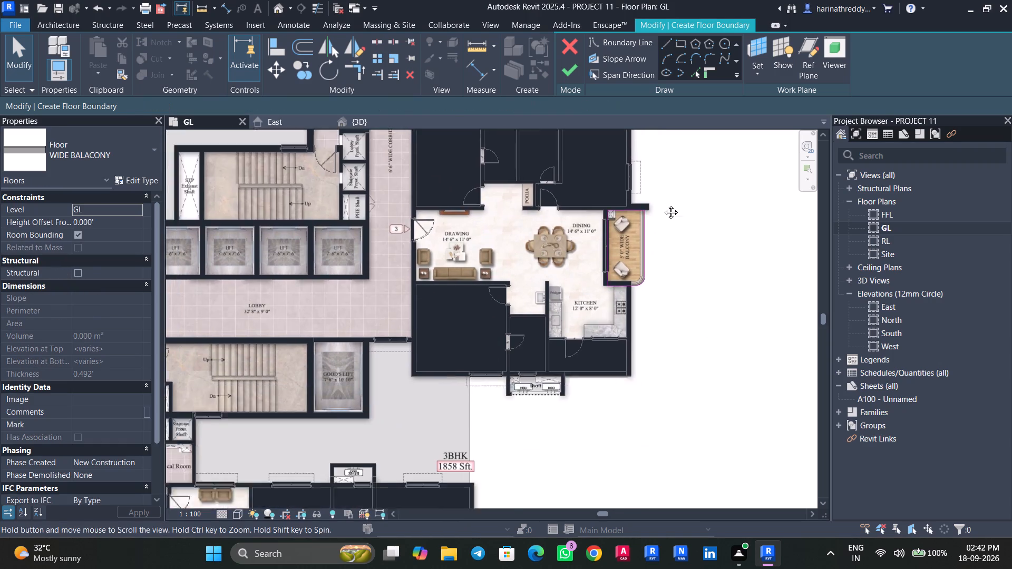
pyautogui.moveTo(663, 204); pyautogui.dragTo(667, 185, button='middle')
pyautogui.moveTo(567, 421); pyautogui.dragTo(629, 164, button='middle')
pyautogui.scroll(2, 412, 335)
pyautogui.scroll(-1, 412, 335)
pyautogui.scroll(10, 412, 335)
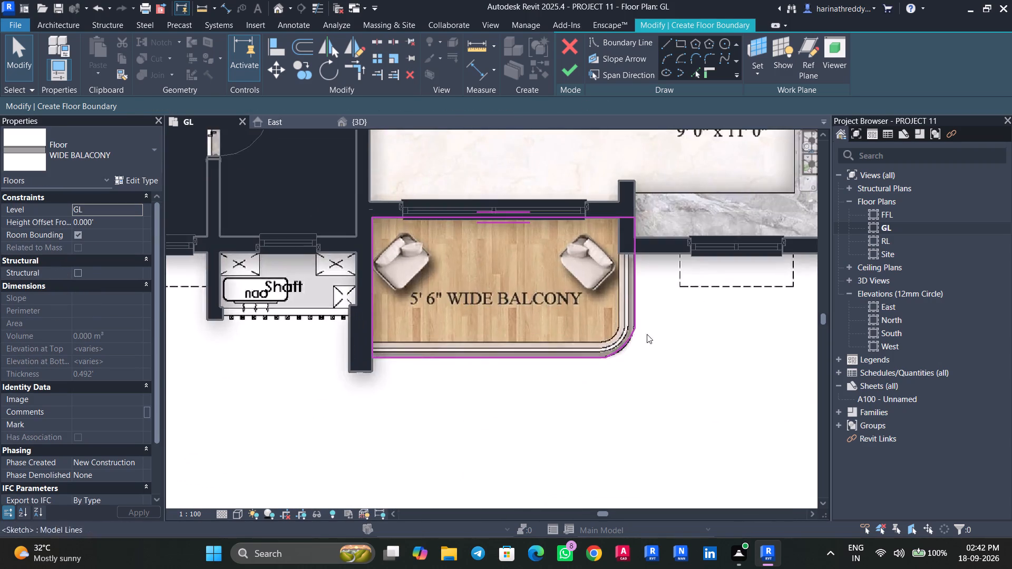
pyautogui.scroll(2, 647, 334)
pyautogui.scroll(1, 599, 346)
pyautogui.click(609, 352)
pyautogui.scroll(4, 610, 358)
pyautogui.click(619, 352)
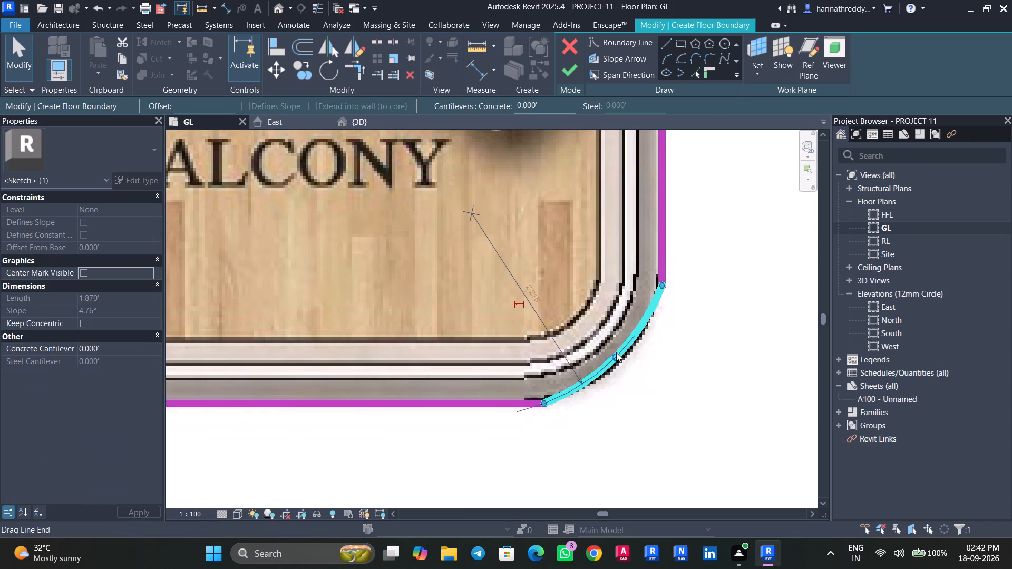
pyautogui.moveTo(616, 352); pyautogui.dragTo(619, 352)
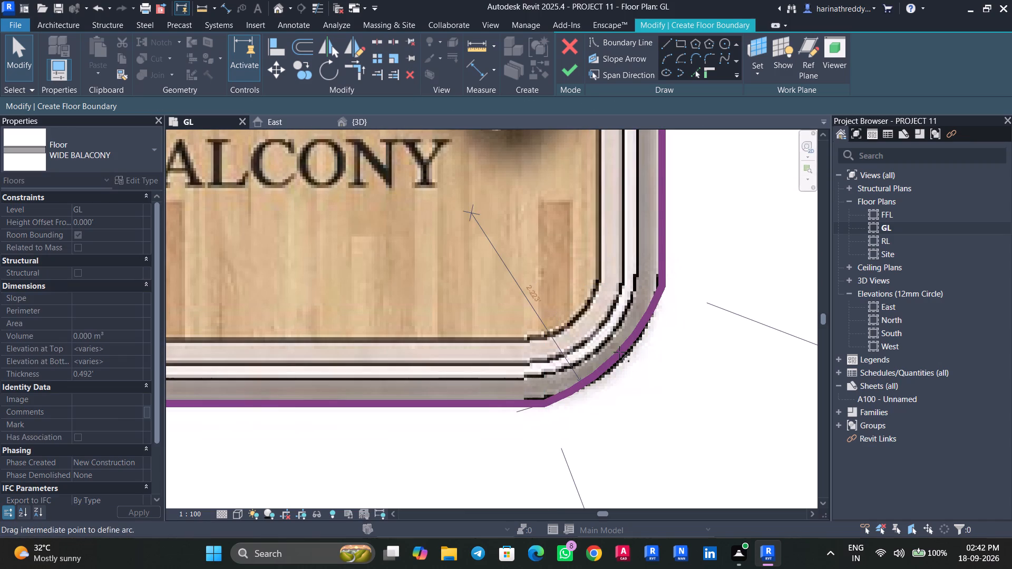
pyautogui.moveTo(619, 352); pyautogui.dragTo(621, 351)
pyautogui.press('Escape')
pyautogui.scroll(-20, 645, 398)
pyautogui.scroll(-1, 645, 398)
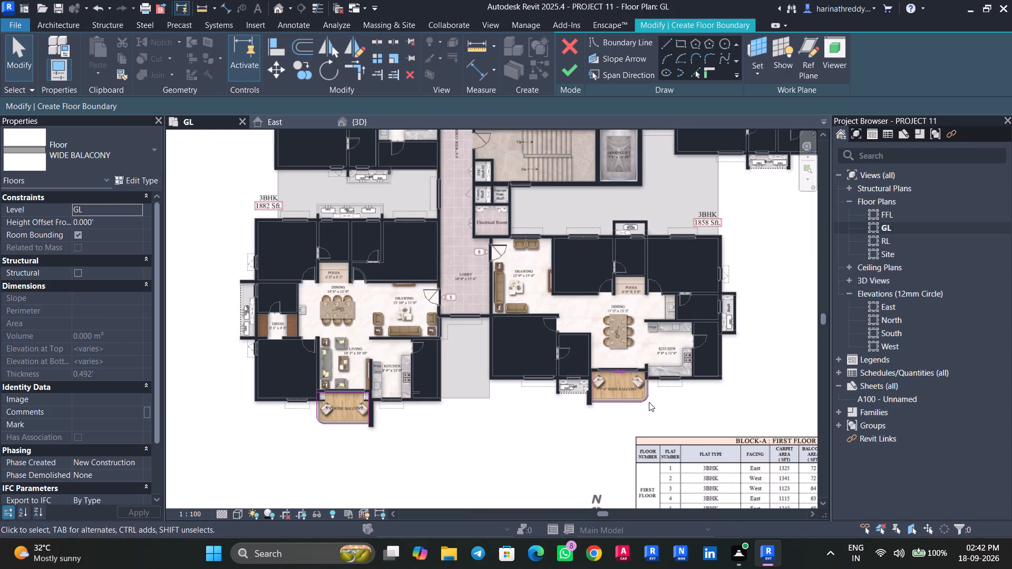
# Set the WIDE BALACONY floor's height offset from level to 150 mm.
pyautogui.click(103, 221)
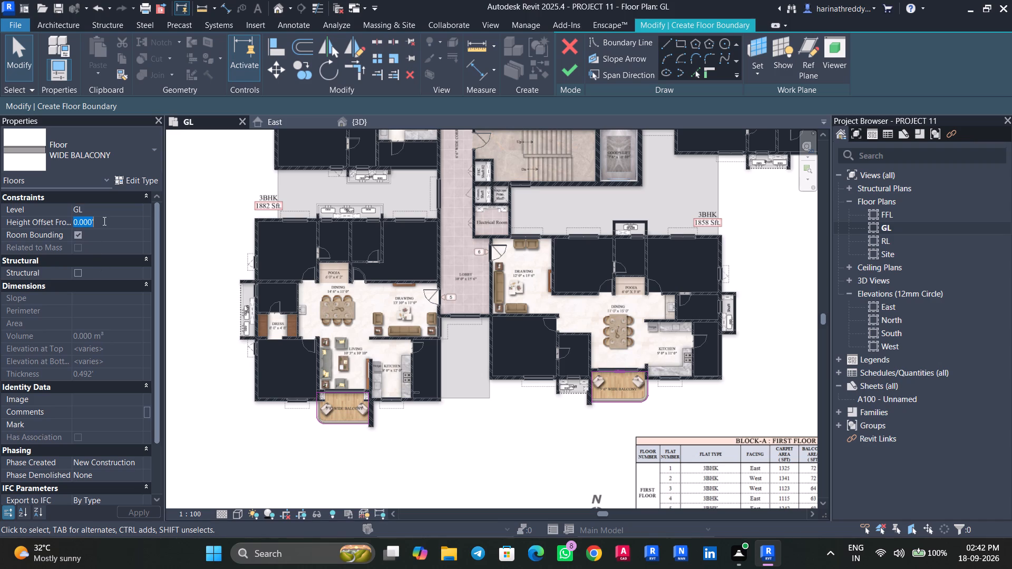
pyautogui.write('150')
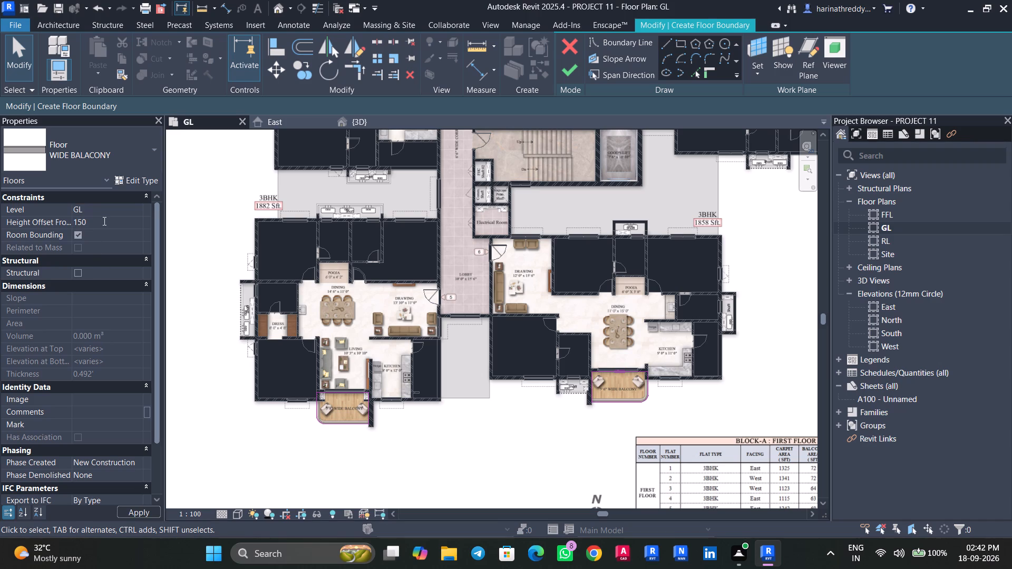
pyautogui.write('MM')
pyautogui.press('Return')
# Finish the WIDE BALACONY floor sketch, dismiss the resulting notice and deselect the floor.
pyautogui.scroll(2, 318, 365)
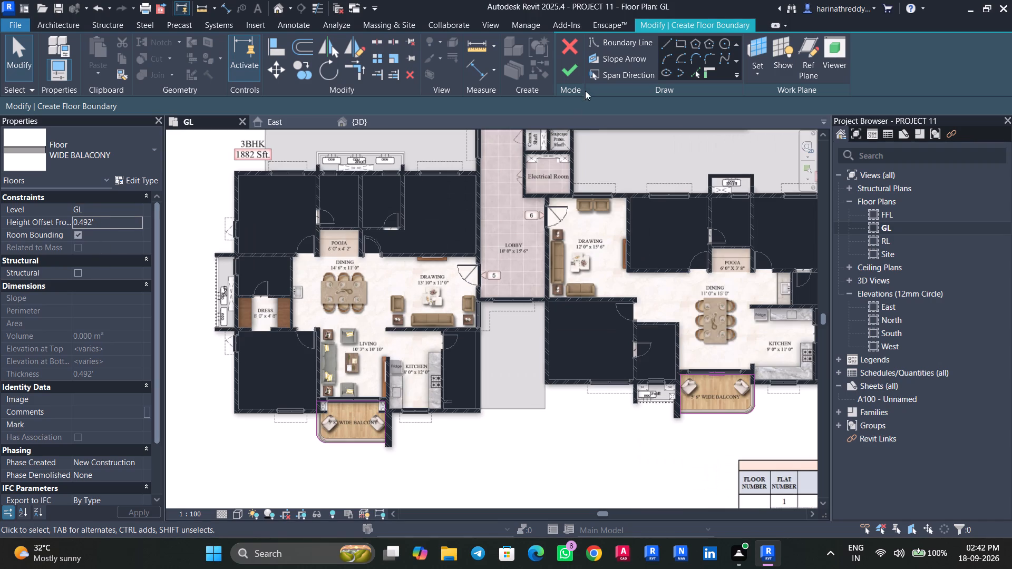
pyautogui.click(577, 71)
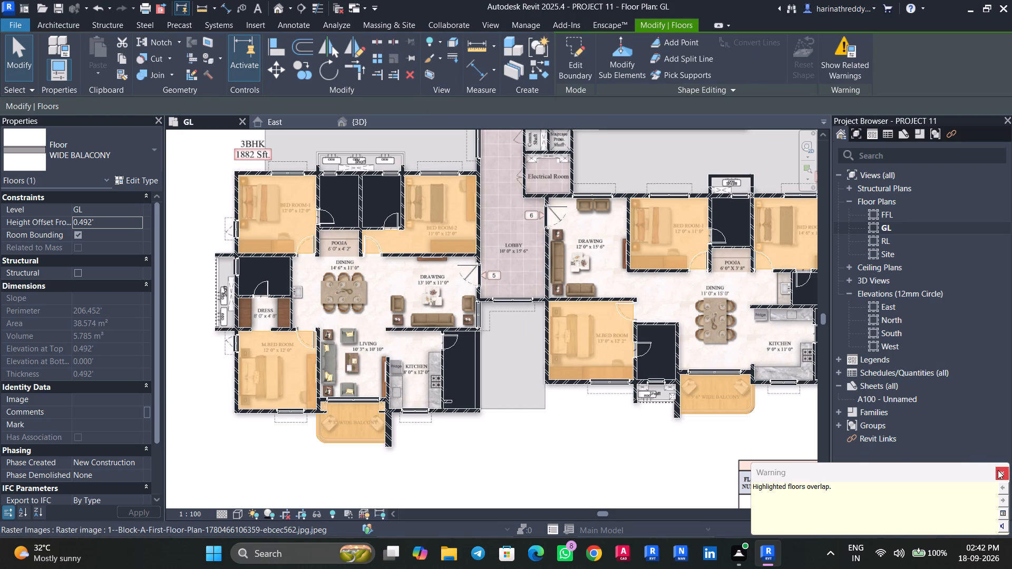
pyautogui.click(998, 470)
pyautogui.press('Escape')
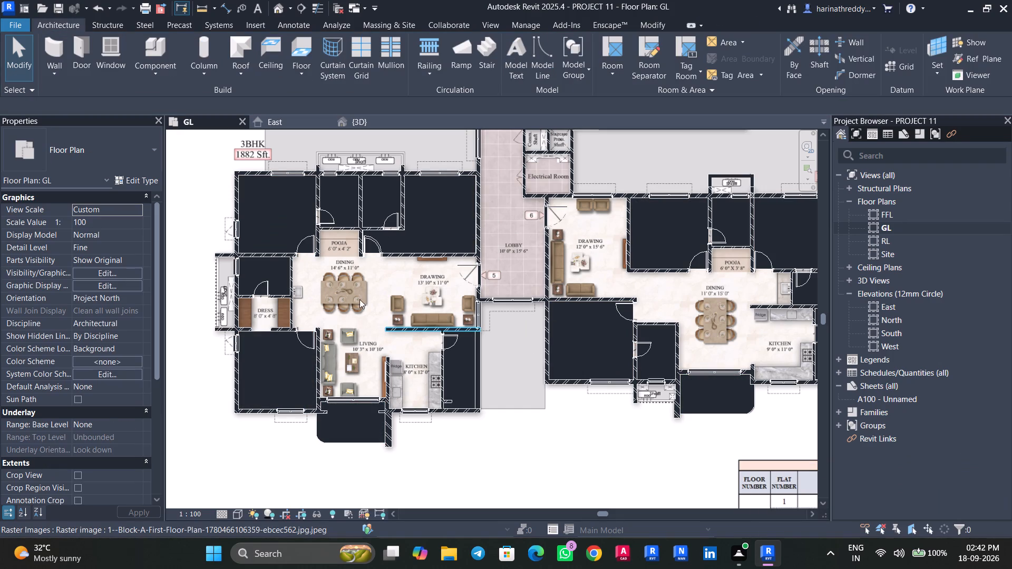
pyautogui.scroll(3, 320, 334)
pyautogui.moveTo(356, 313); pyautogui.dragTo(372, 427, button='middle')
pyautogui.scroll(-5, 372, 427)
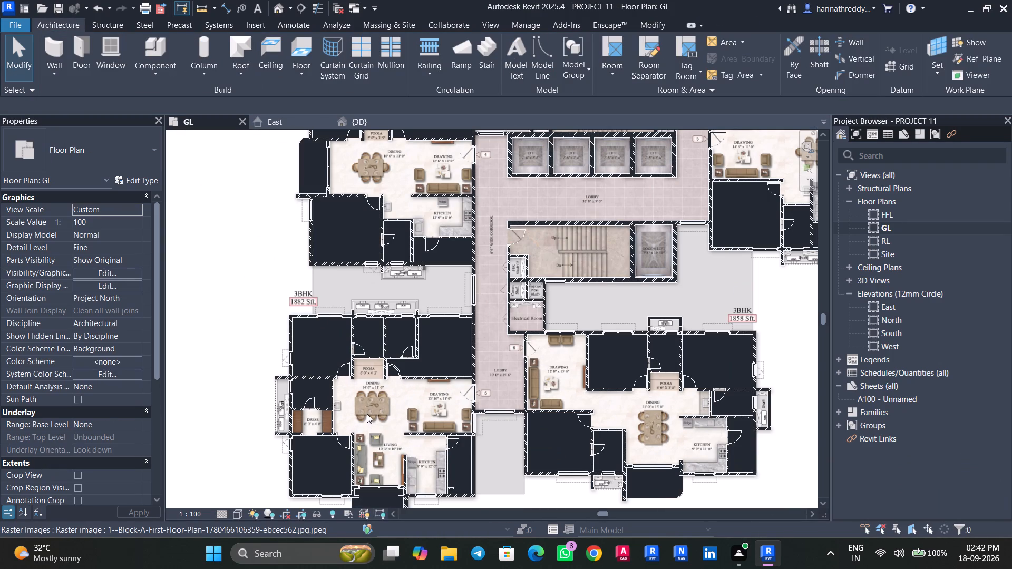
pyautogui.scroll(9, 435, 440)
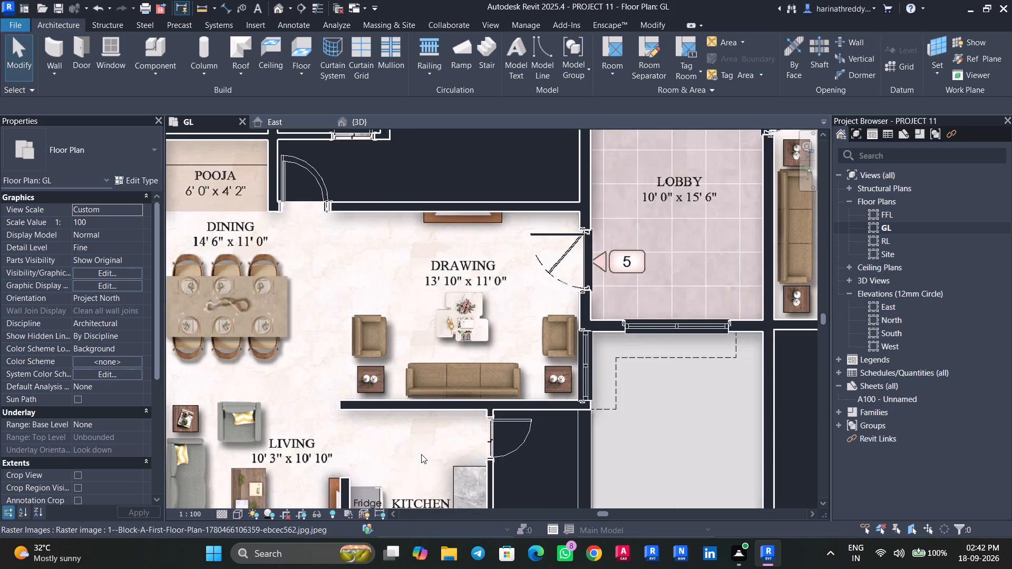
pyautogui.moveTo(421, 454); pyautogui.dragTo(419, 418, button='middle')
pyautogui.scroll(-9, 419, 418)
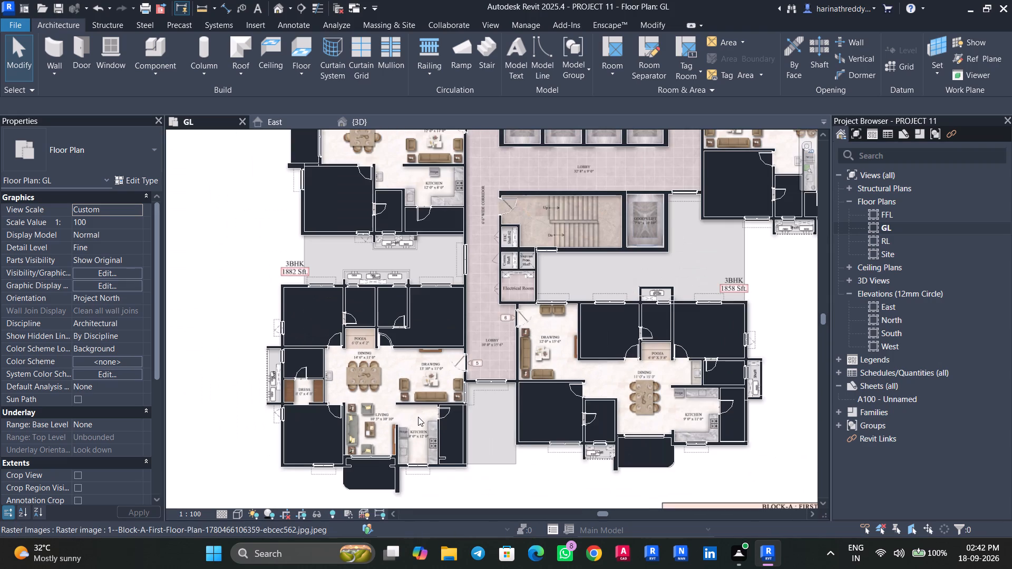
# Start a new floor and duplicate the WIDE BALACONY type as a new floor type named POOJA ROOM.
pyautogui.click(300, 68)
pyautogui.click(310, 102)
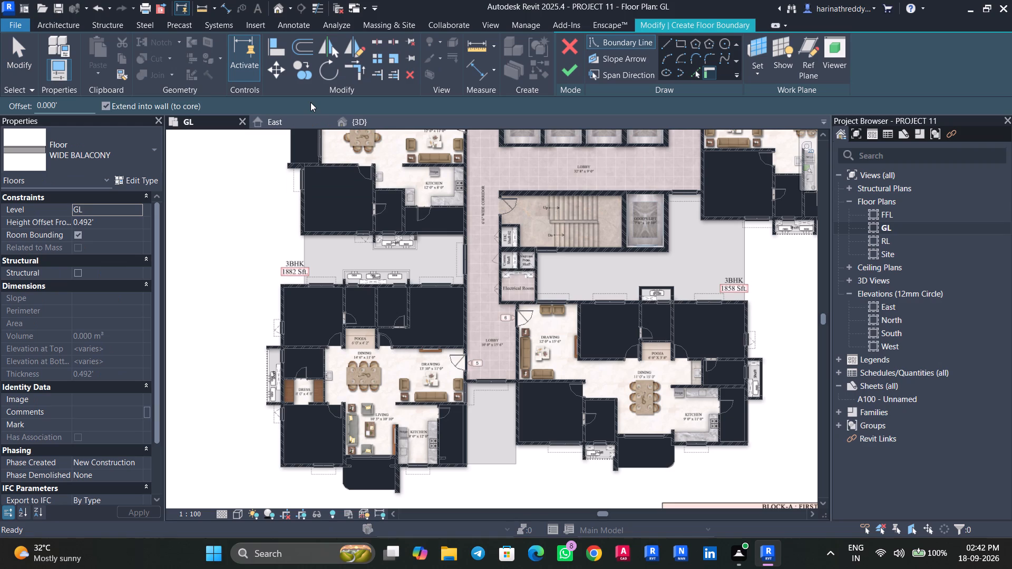
pyautogui.click(142, 179)
pyautogui.click(953, 161)
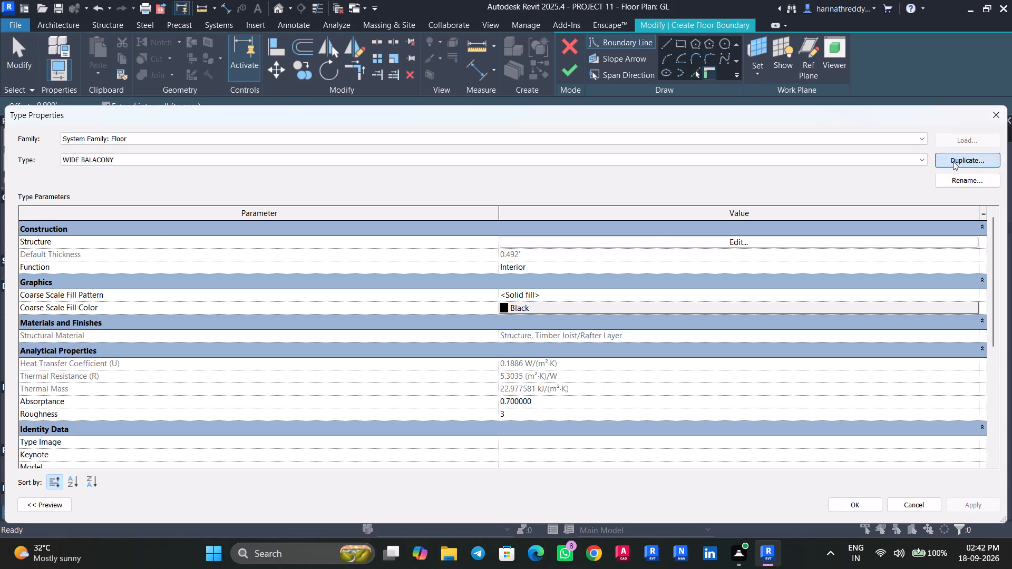
pyautogui.write('POOJA ROOM')
pyautogui.press('Return')
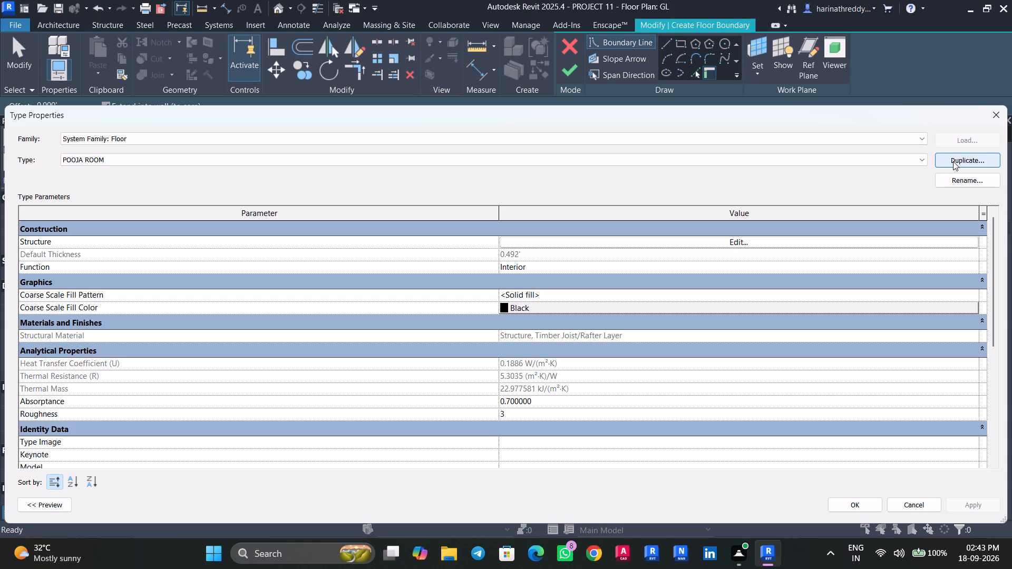
pyautogui.click(859, 506)
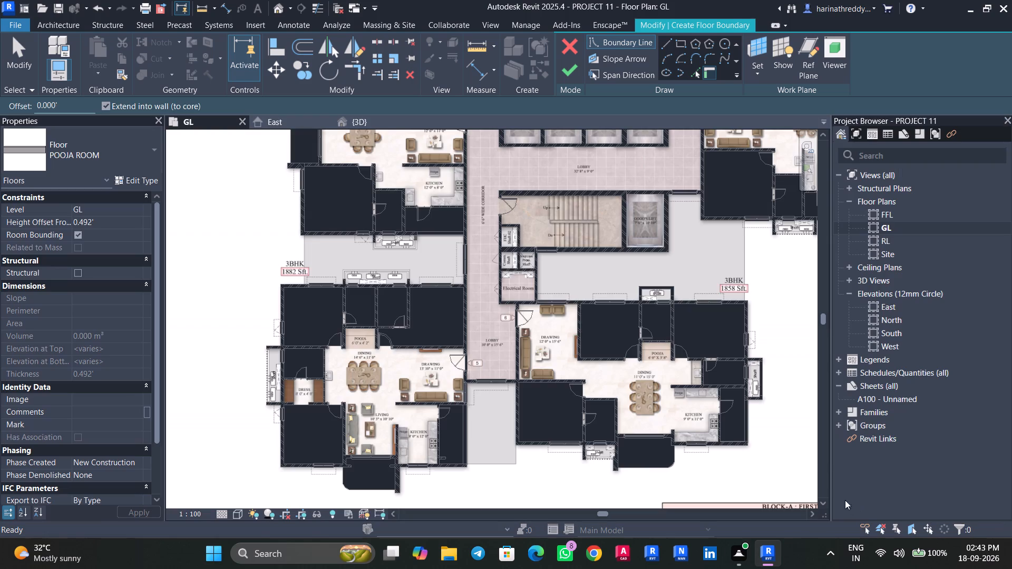
# Sketch a rectangular floor boundary along the inner wall faces of the 1858 Sft flat's 6' 0" x 3' 8" pooja room.
pyautogui.scroll(4, 534, 358)
pyautogui.click(681, 41)
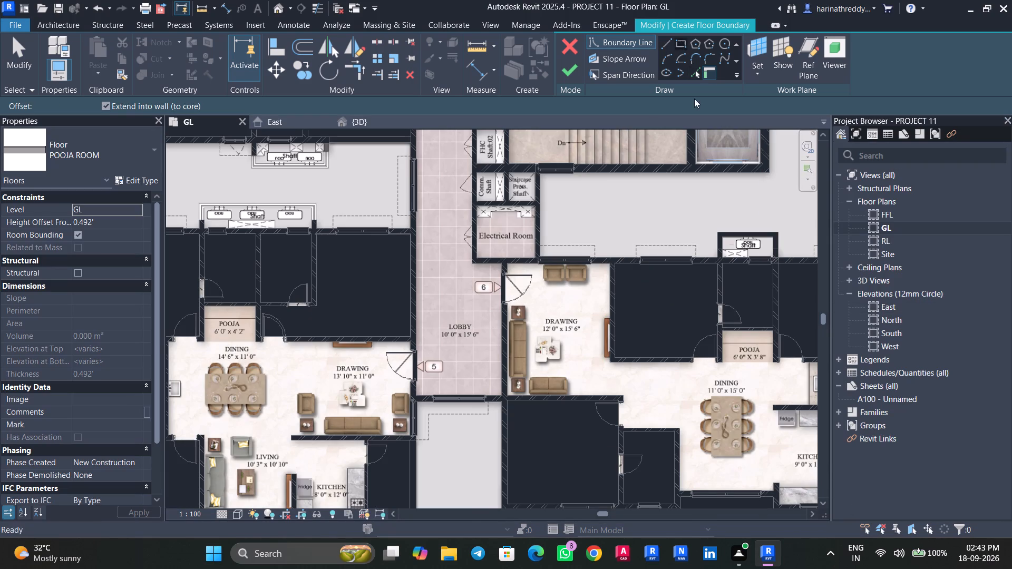
pyautogui.scroll(11, 764, 389)
pyautogui.moveTo(721, 312); pyautogui.dragTo(597, 338, button='middle')
pyautogui.click(490, 252)
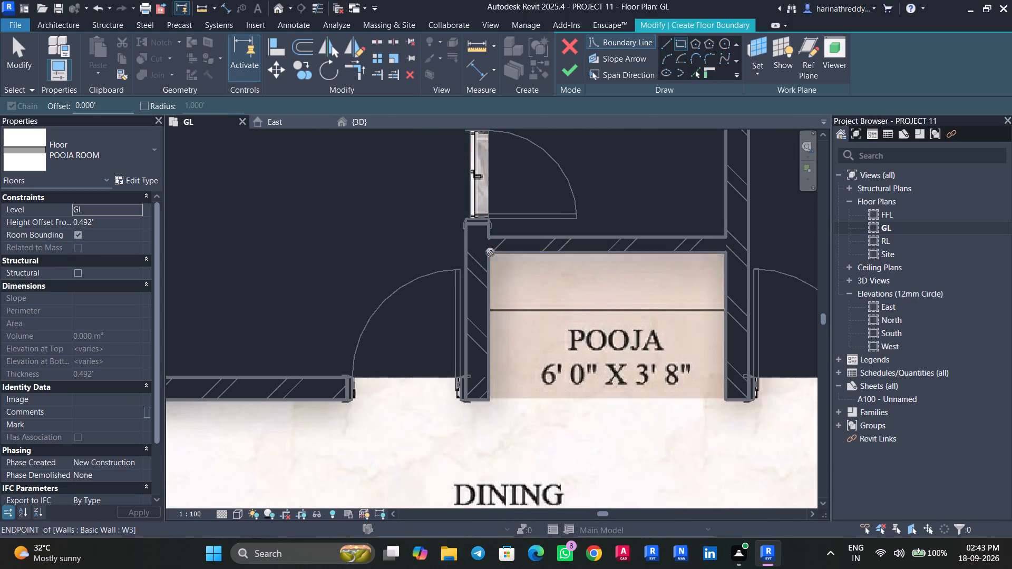
pyautogui.click(729, 402)
# Sketch a rectangular floor boundary over the 6' 0" x 4' 2" pooja room of the 1882 Sft flat.
pyautogui.scroll(-8, 711, 435)
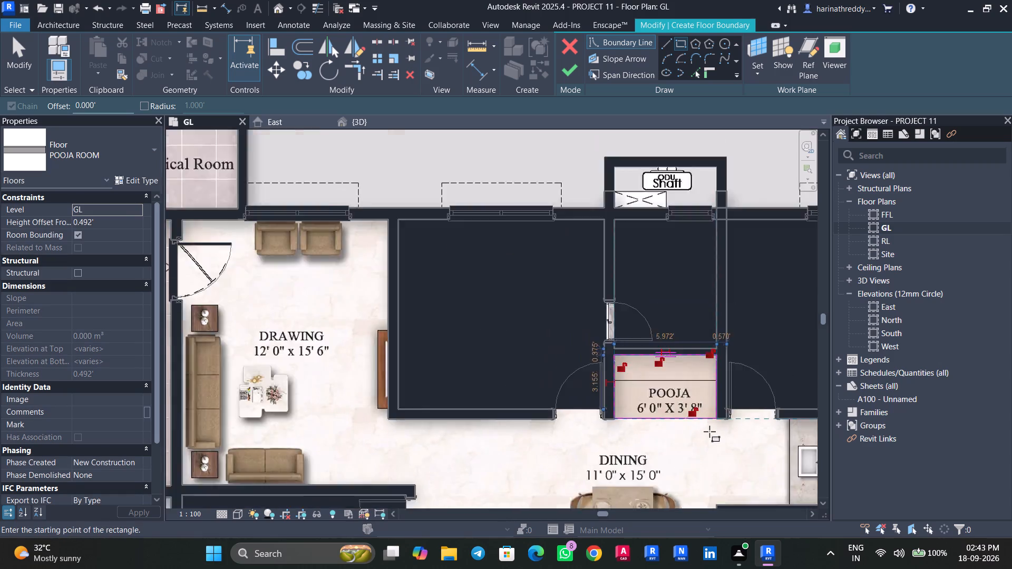
pyautogui.scroll(-5, 709, 431)
pyautogui.moveTo(683, 458); pyautogui.dragTo(873, 310, button='middle')
pyautogui.scroll(-4, 729, 362)
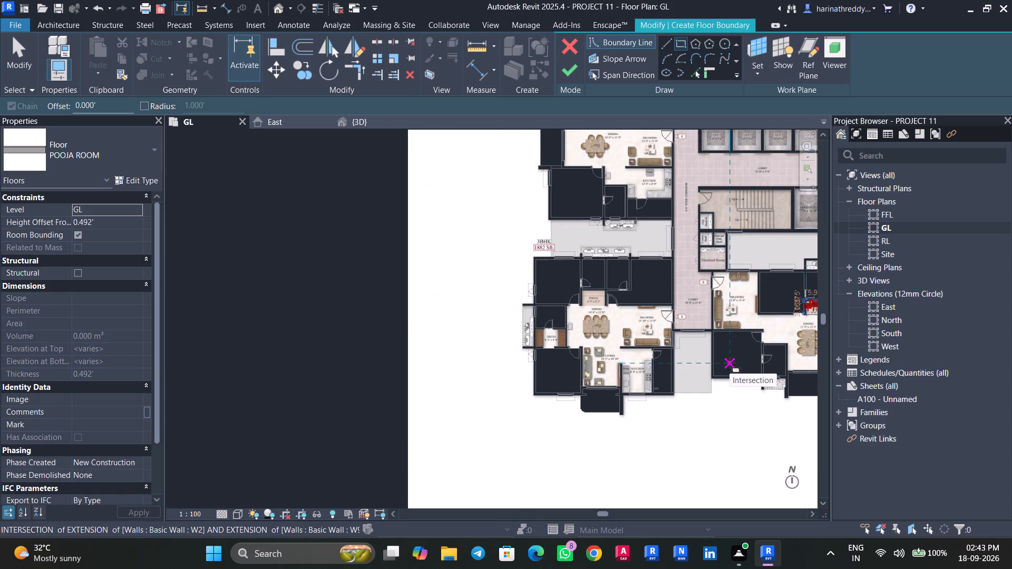
pyautogui.scroll(2, 645, 360)
pyautogui.scroll(-1, 645, 360)
pyautogui.scroll(2, 645, 360)
pyautogui.scroll(10, 583, 262)
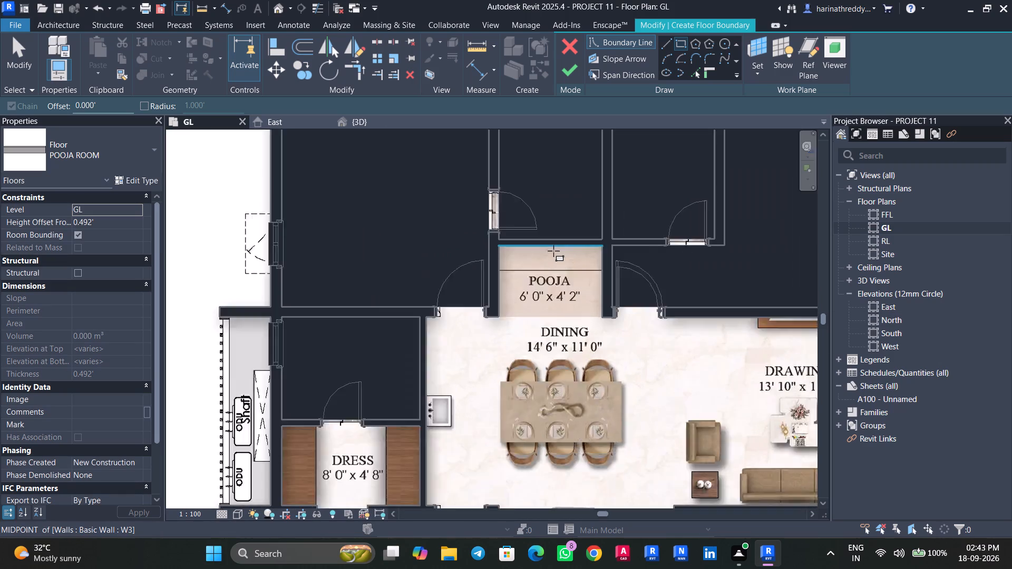
pyautogui.scroll(1, 553, 251)
pyautogui.click(470, 243)
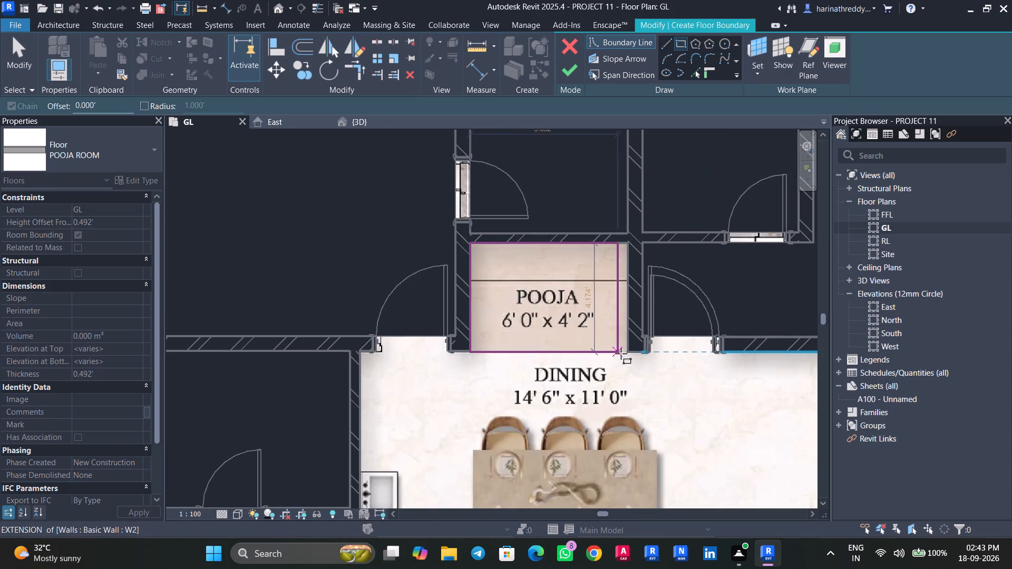
pyautogui.click(625, 354)
# Sketch a rectangular floor boundary over the 5' 0" x 3' 5" pooja room of the 1711 Sft flat.
pyautogui.scroll(-10, 625, 354)
pyautogui.moveTo(624, 203); pyautogui.dragTo(569, 431, button='middle')
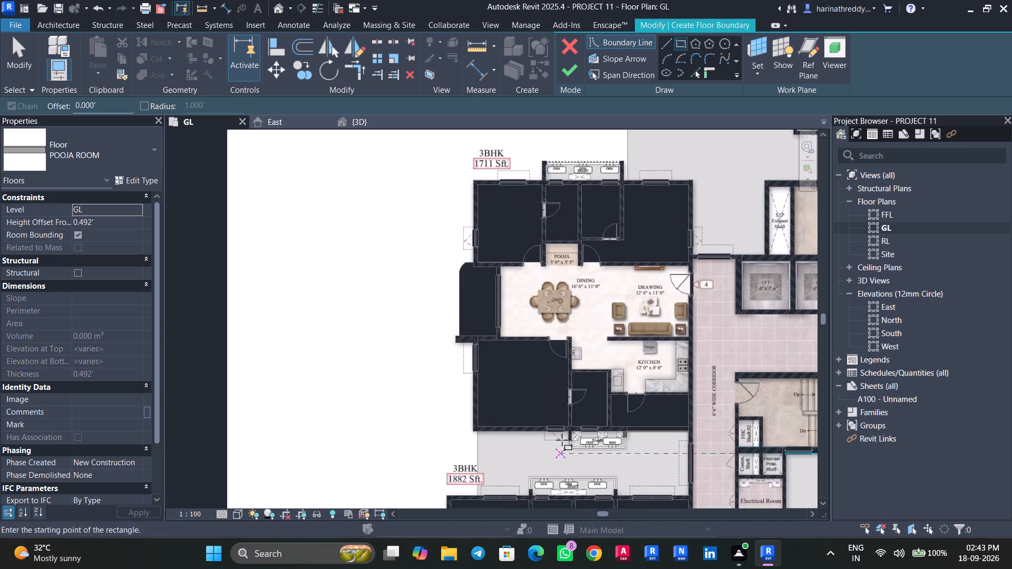
pyautogui.scroll(9, 556, 228)
pyautogui.moveTo(544, 295); pyautogui.dragTo(546, 375, button='middle')
pyautogui.scroll(5, 545, 368)
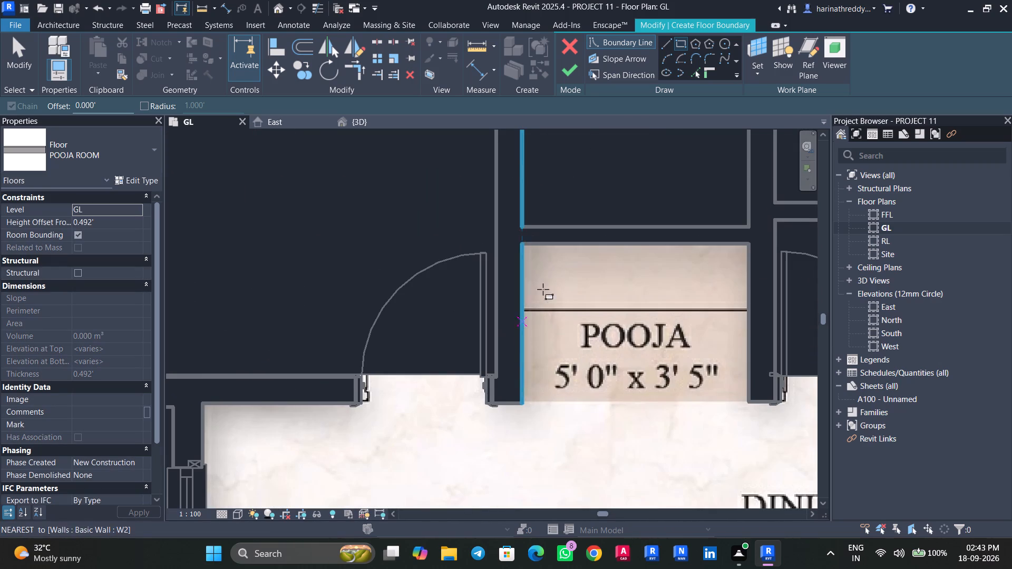
pyautogui.click(519, 243)
pyautogui.click(748, 404)
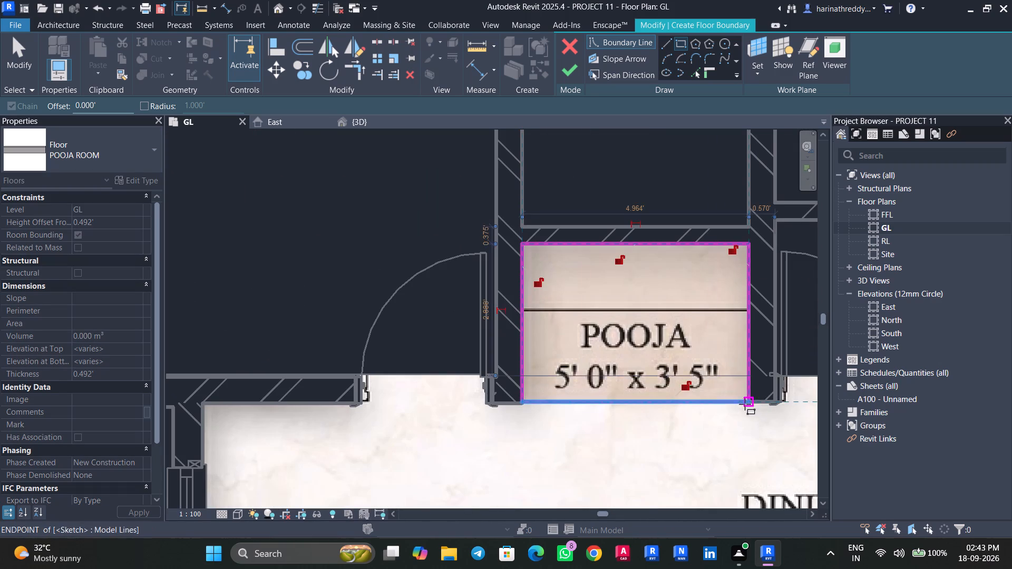
# Sketch a rectangular floor boundary over the 5' 0" x 3' 8" pooja room of the 1992 Sft flat.
pyautogui.scroll(-14, 725, 420)
pyautogui.moveTo(735, 244); pyautogui.dragTo(429, 446, button='middle')
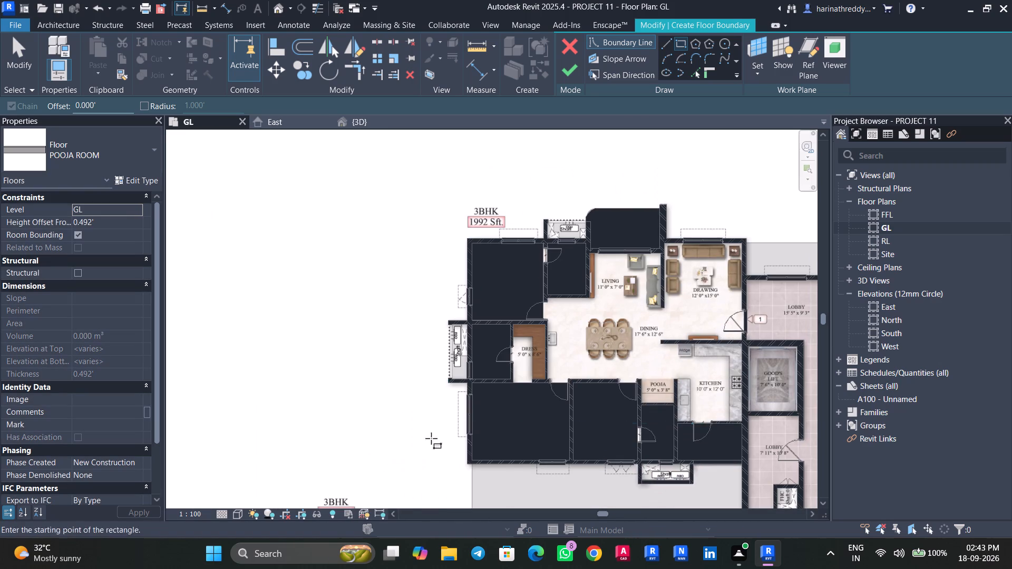
pyautogui.scroll(11, 654, 382)
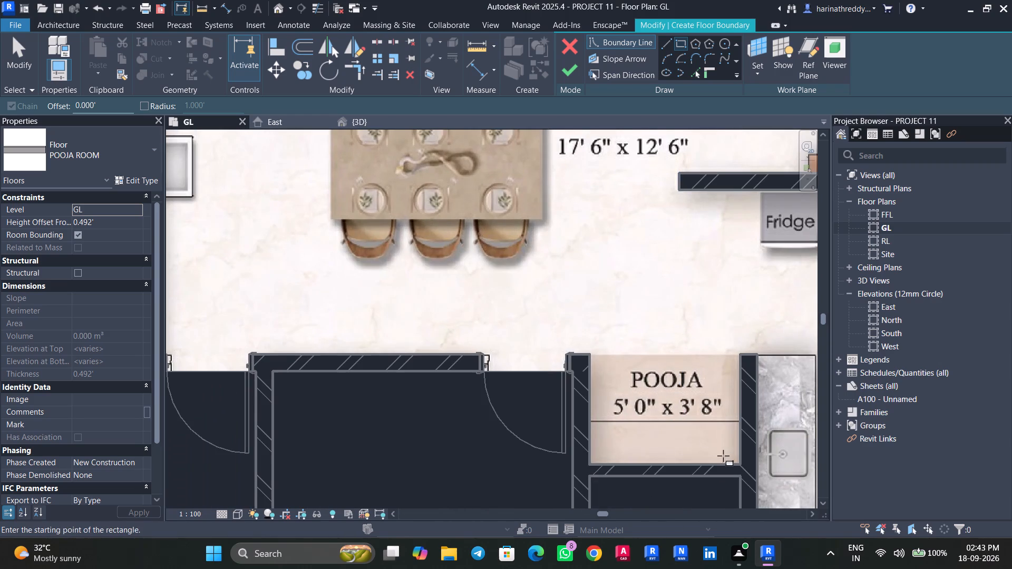
pyautogui.click(740, 466)
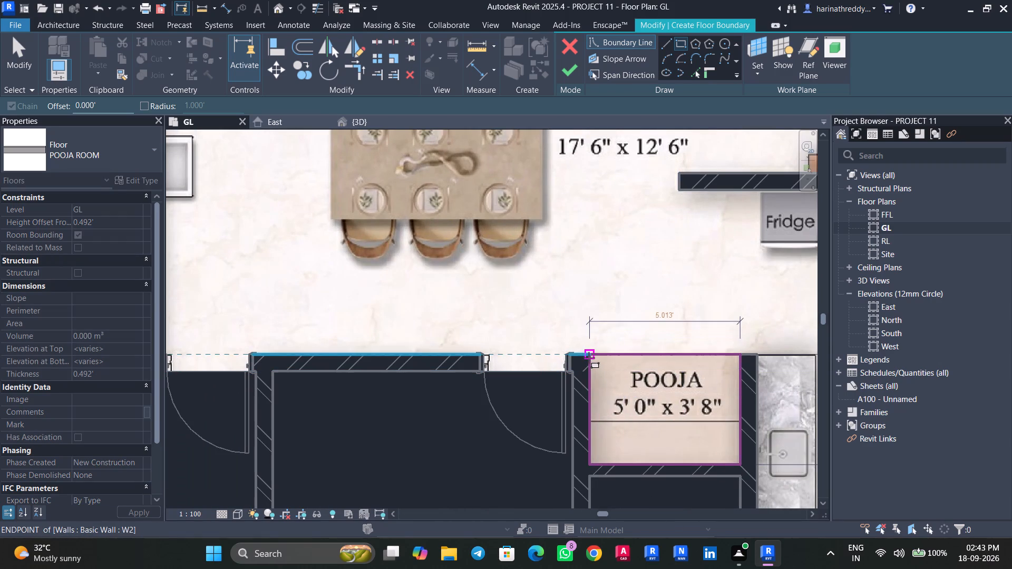
pyautogui.click(589, 358)
# Sketch a rectangular floor boundary over the 4' 0" x 6' 8" pooja room beside the dress room in the 2001 Sft flat.
pyautogui.scroll(-13, 639, 417)
pyautogui.moveTo(640, 415); pyautogui.dragTo(137, 288, button='middle')
pyautogui.moveTo(361, 237); pyautogui.dragTo(437, 336, button='middle')
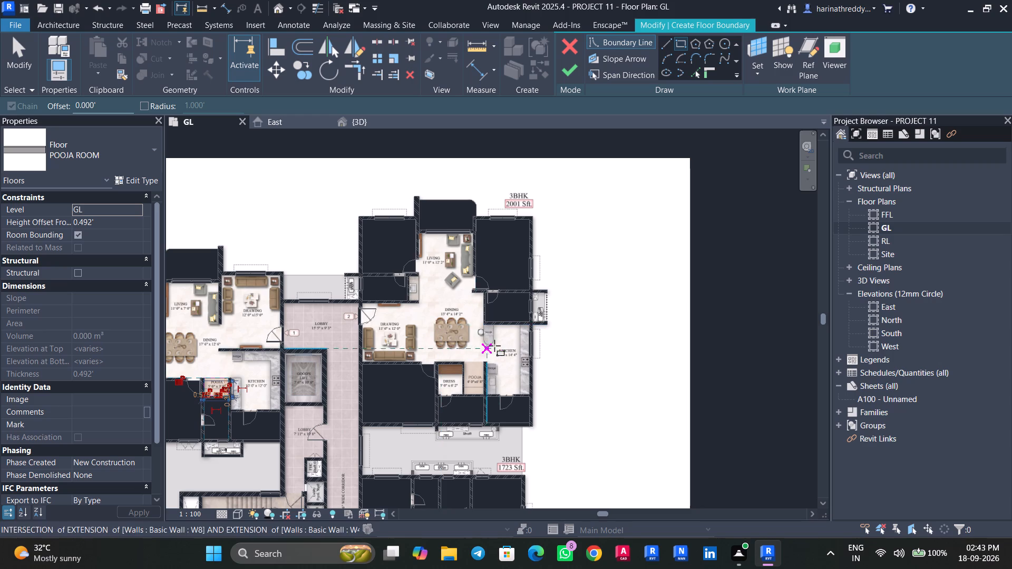
pyautogui.scroll(10, 462, 385)
pyautogui.click(543, 420)
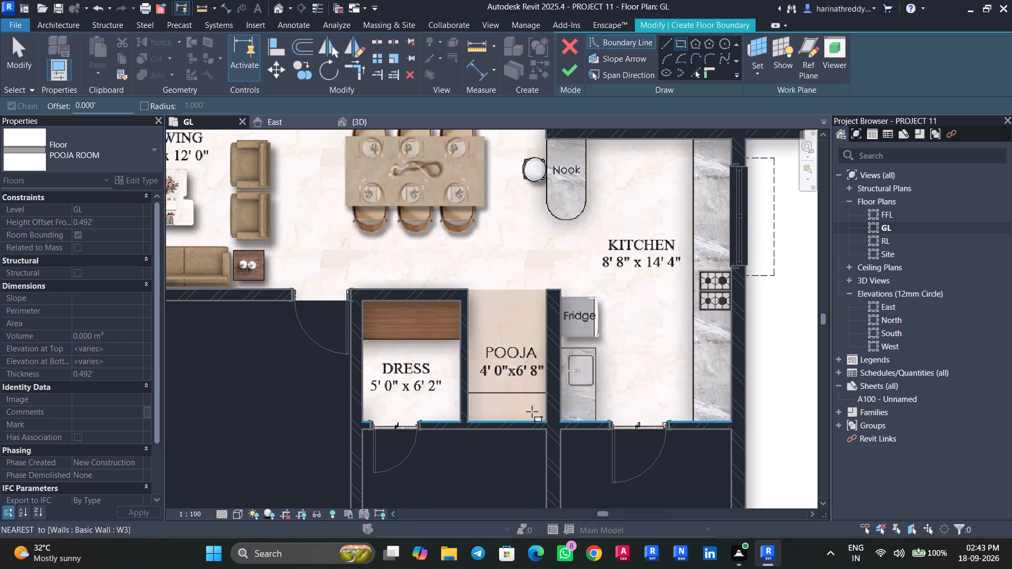
pyautogui.click(468, 292)
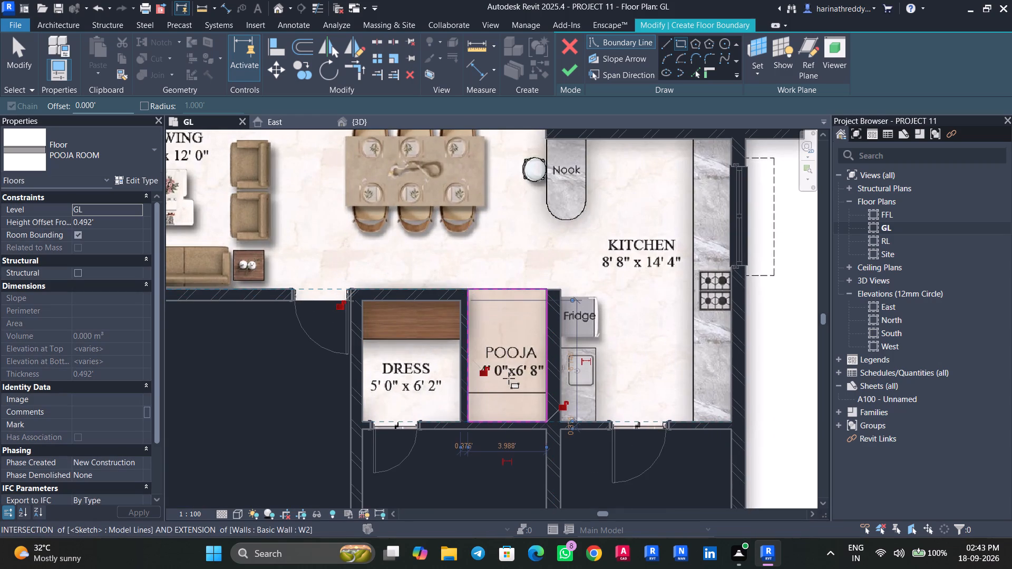
# Sketch a rectangular floor boundary about 1.7' wide over the narrow pooja space in the 1723 Sft flat.
pyautogui.moveTo(509, 378); pyautogui.dragTo(531, 270, button='middle')
pyautogui.scroll(-9, 529, 303)
pyautogui.moveTo(537, 384); pyautogui.dragTo(579, 241, button='middle')
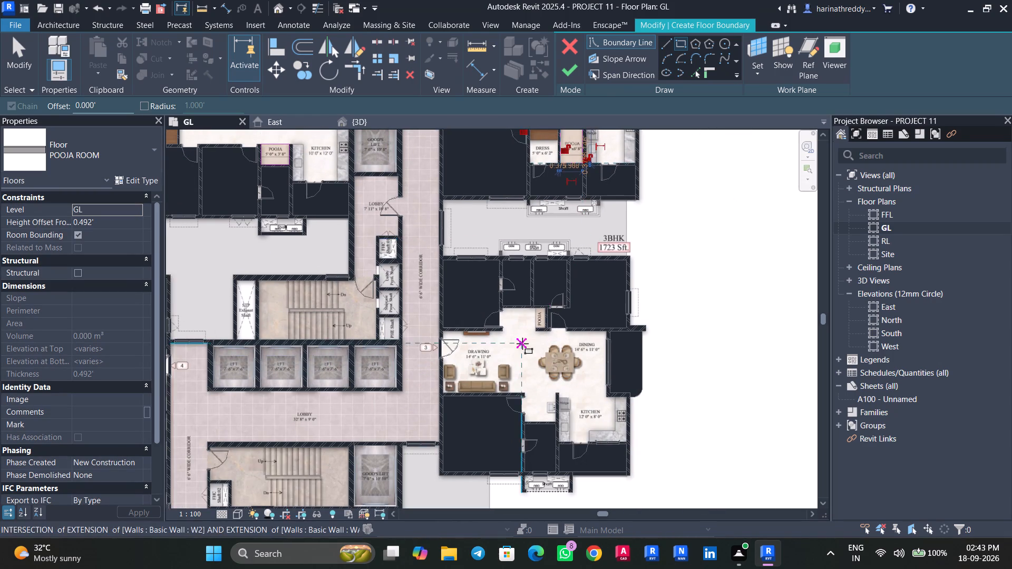
pyautogui.scroll(12, 522, 344)
pyautogui.moveTo(537, 310); pyautogui.dragTo(502, 449, button='middle')
pyautogui.scroll(5, 569, 368)
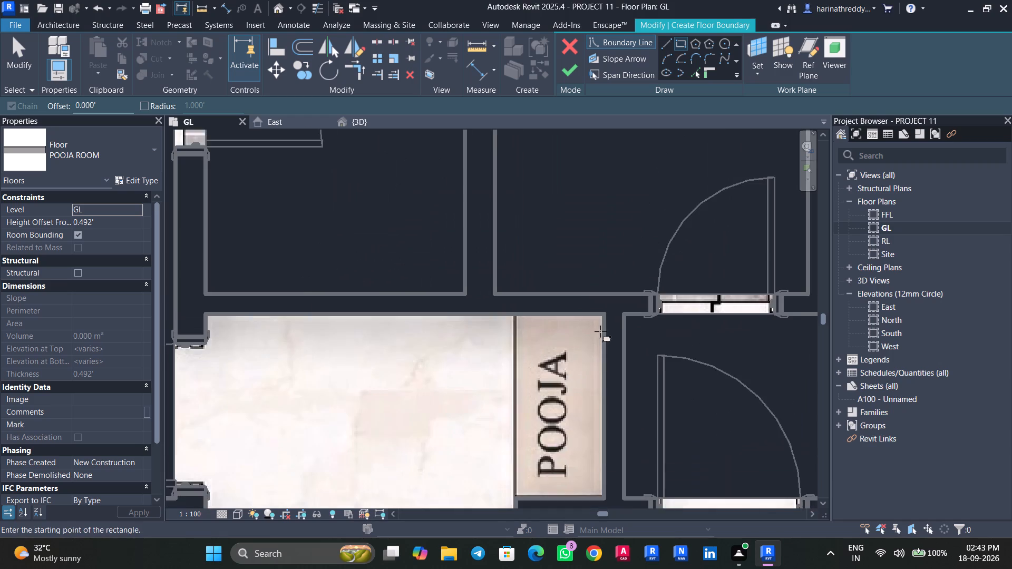
pyautogui.click(609, 308)
pyautogui.moveTo(553, 394); pyautogui.dragTo(581, 221, button='middle')
pyautogui.scroll(1, 581, 221)
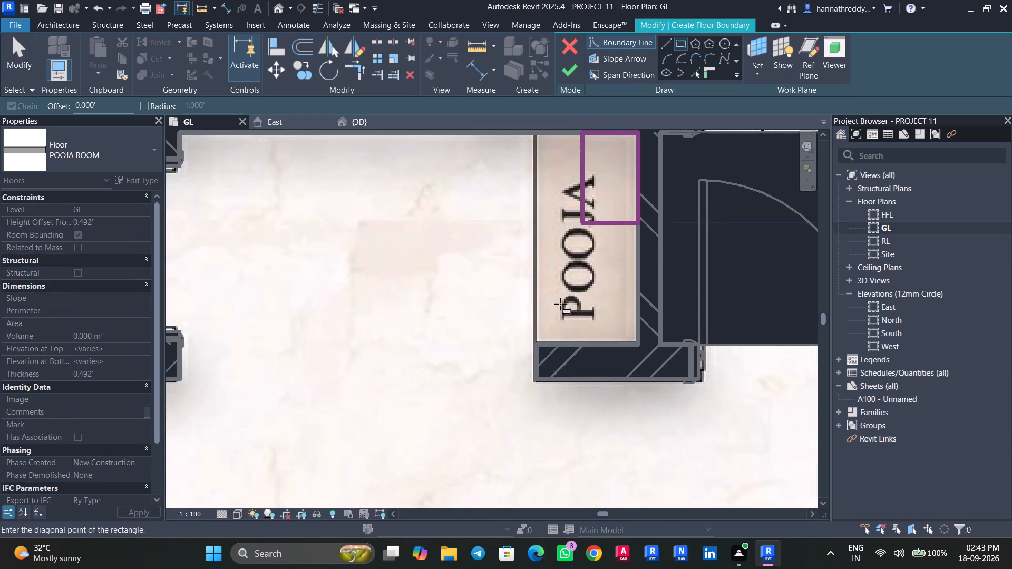
pyautogui.click(533, 358)
# Check the pooja boundaries across the flats, finish the POOJA ROOM floor sketch and deselect the floor.
pyautogui.scroll(-9, 521, 350)
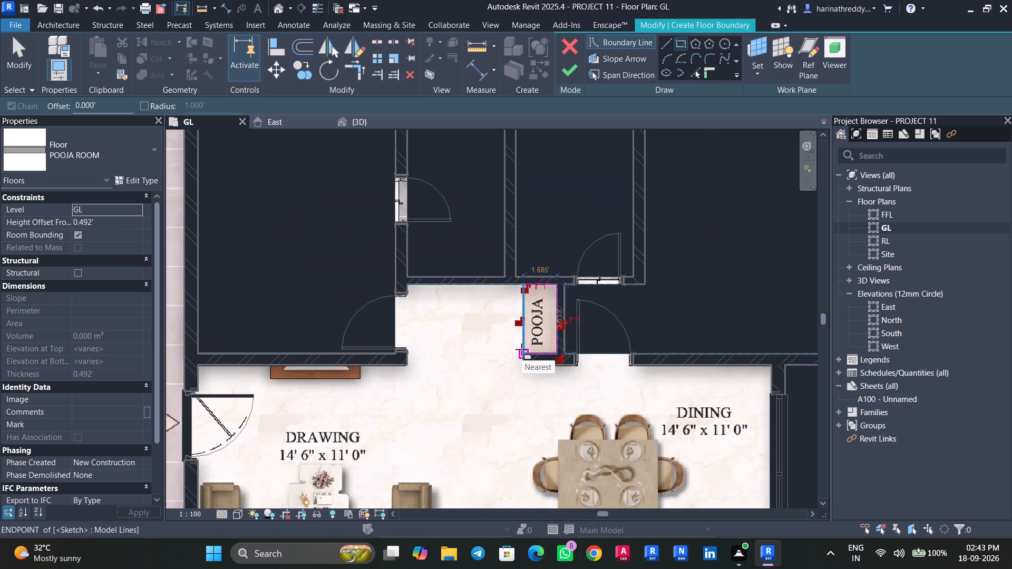
pyautogui.scroll(-4, 521, 349)
pyautogui.moveTo(495, 414); pyautogui.dragTo(500, 201, button='middle')
pyautogui.scroll(-7, 495, 231)
pyautogui.moveTo(509, 299); pyautogui.dragTo(579, 174, button='middle')
pyautogui.moveTo(569, 213); pyautogui.dragTo(656, 337, button='middle')
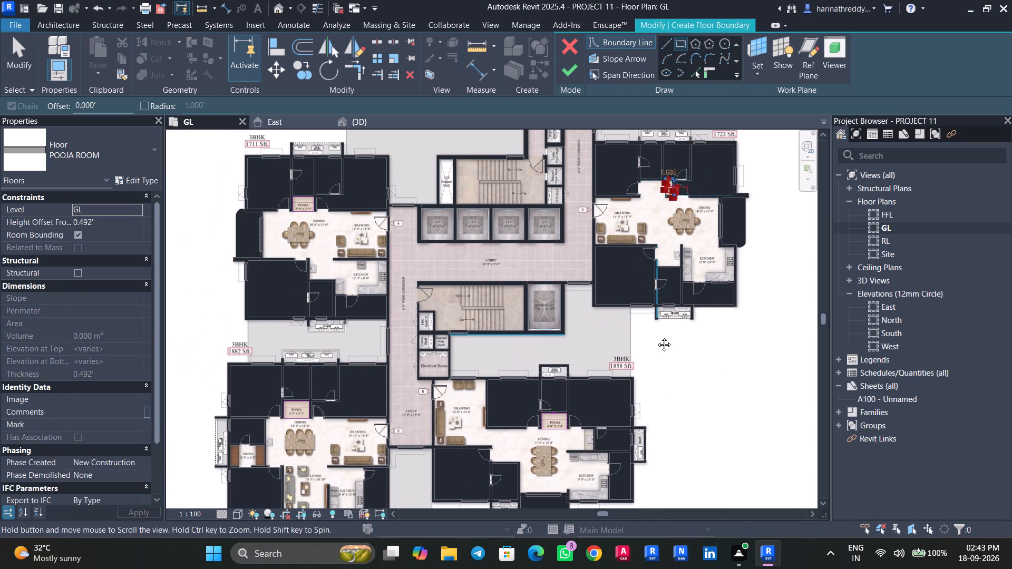
pyautogui.moveTo(656, 337); pyautogui.dragTo(650, 532, button='middle')
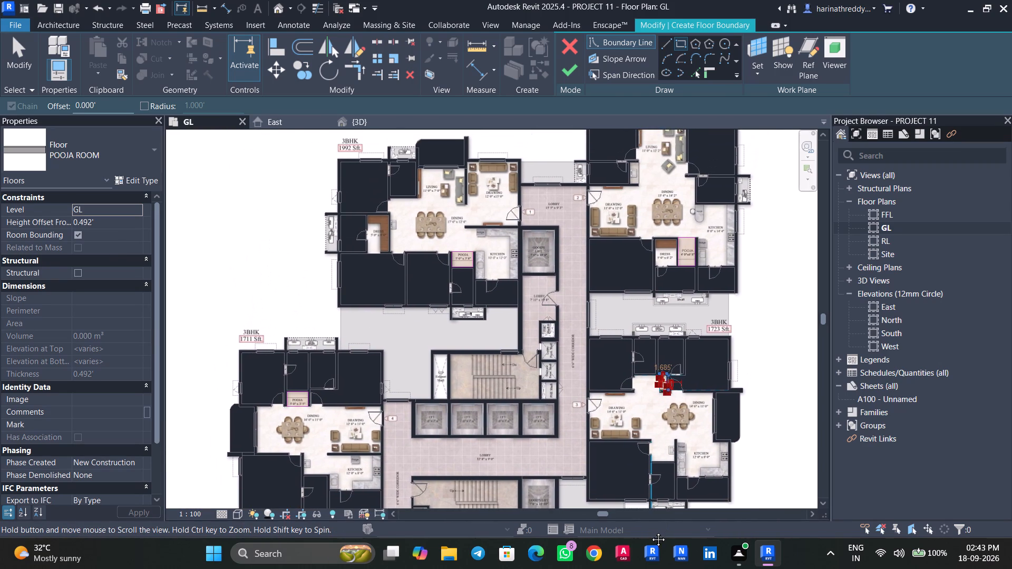
pyautogui.moveTo(650, 532); pyautogui.dragTo(593, 432, button='middle')
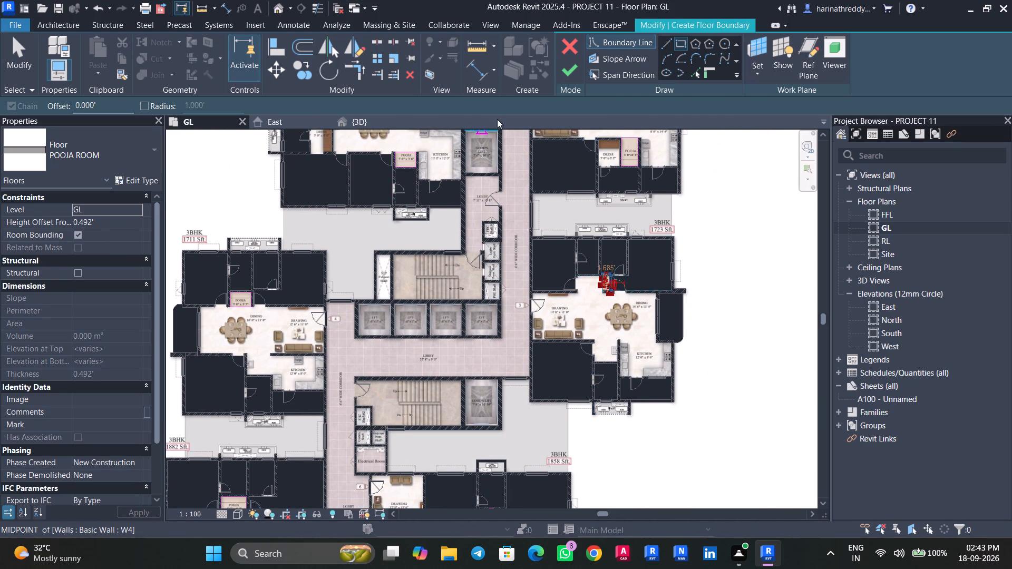
pyautogui.click(575, 72)
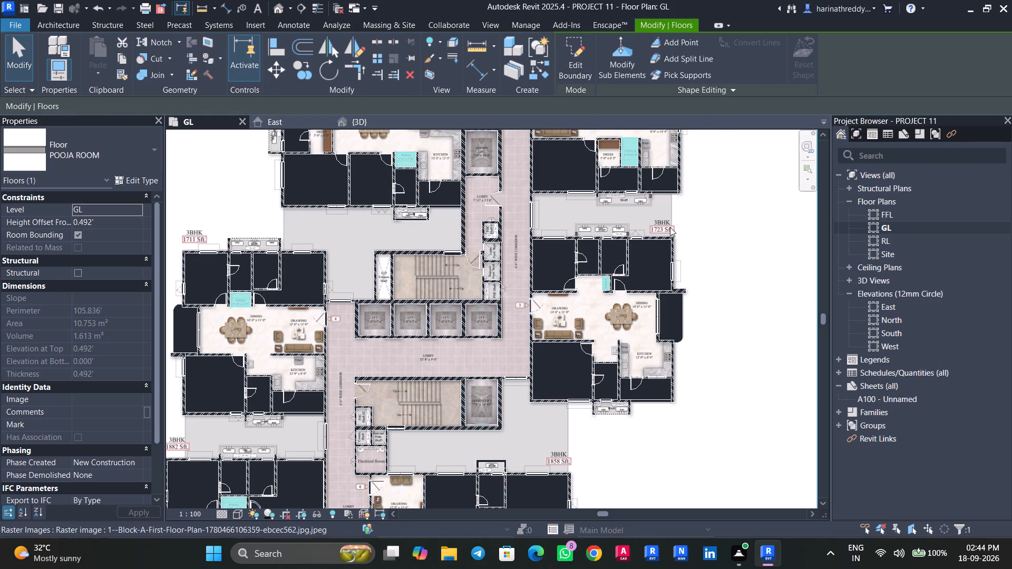
pyautogui.press('Escape')
# Look over the kitchens and dining areas of the flats for rooms that still need a floor.
pyautogui.scroll(9, 634, 321)
pyautogui.moveTo(636, 328); pyautogui.dragTo(613, 254, button='middle')
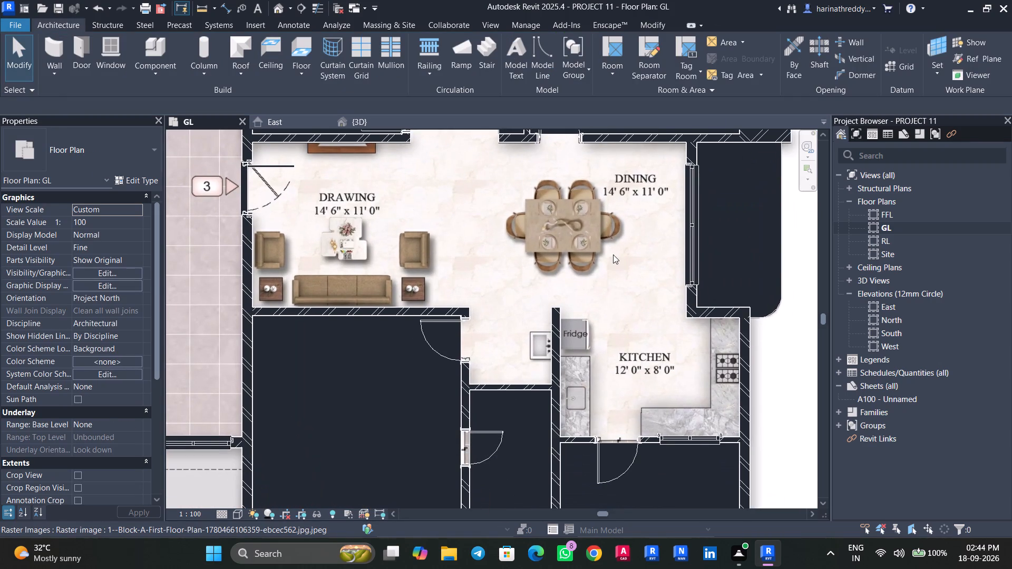
pyautogui.scroll(4, 470, 449)
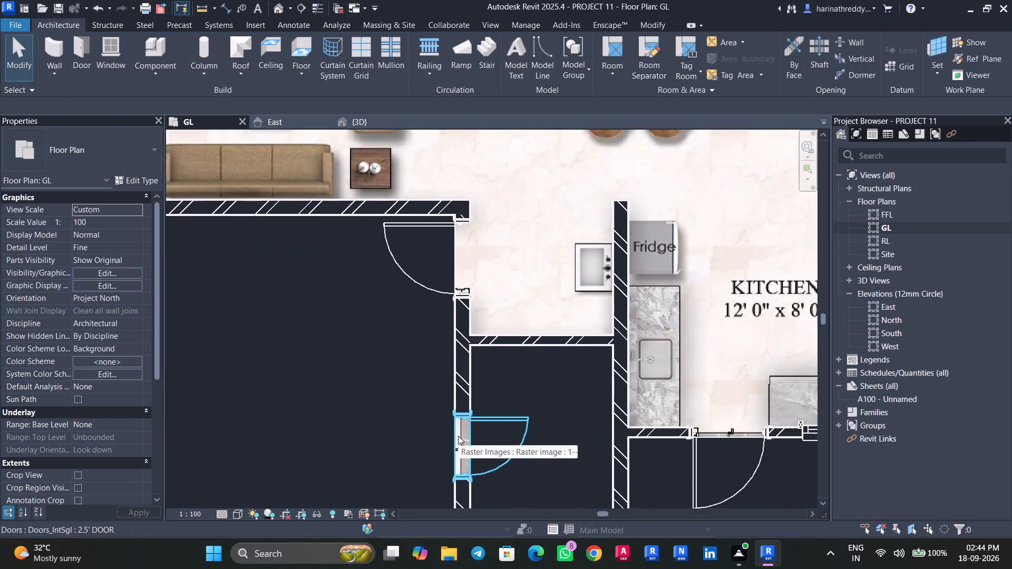
pyautogui.scroll(-11, 458, 436)
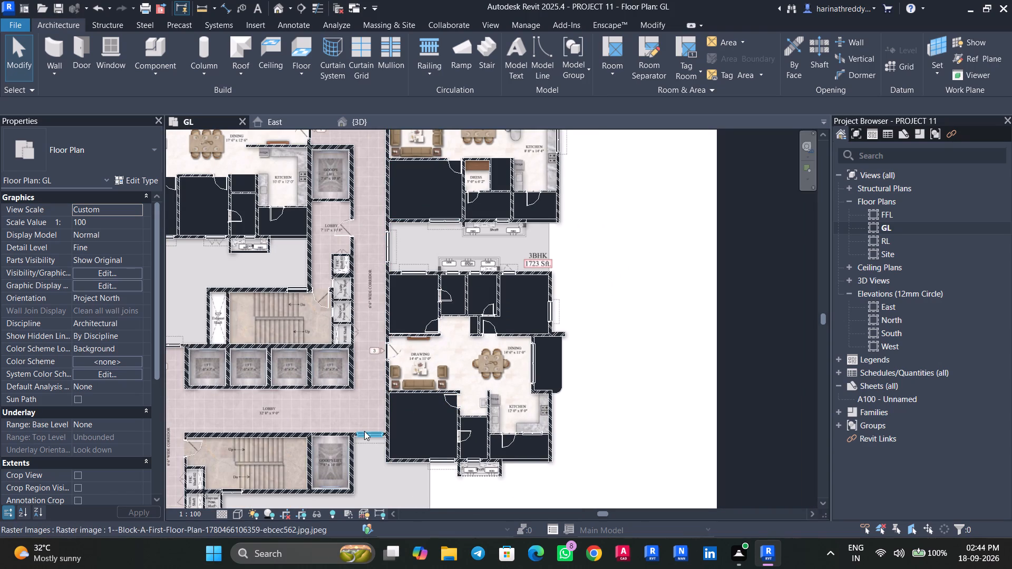
pyautogui.moveTo(358, 408); pyautogui.dragTo(724, 355, button='middle')
pyautogui.scroll(5, 513, 352)
pyautogui.scroll(-8, 475, 391)
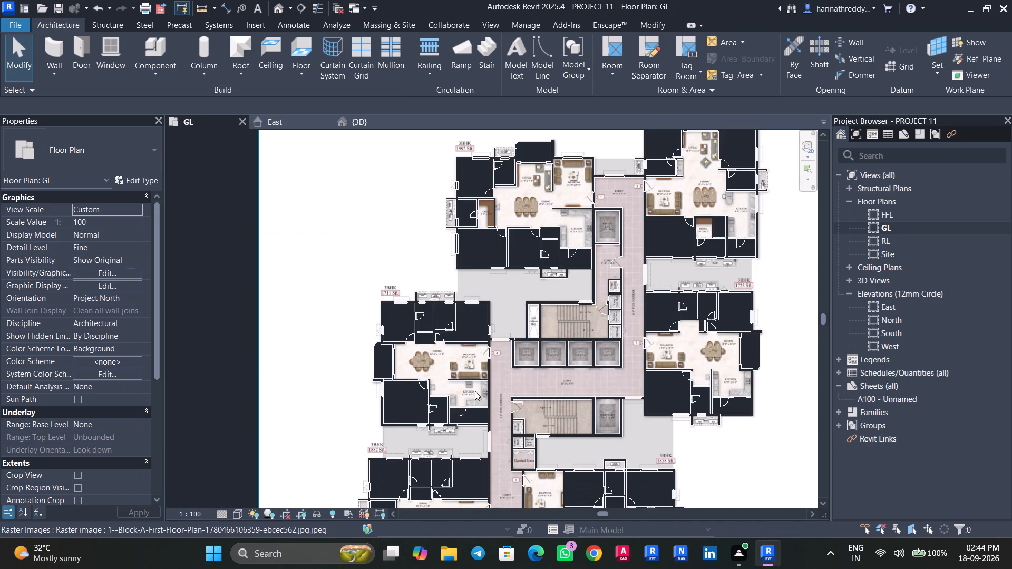
pyautogui.scroll(5, 543, 184)
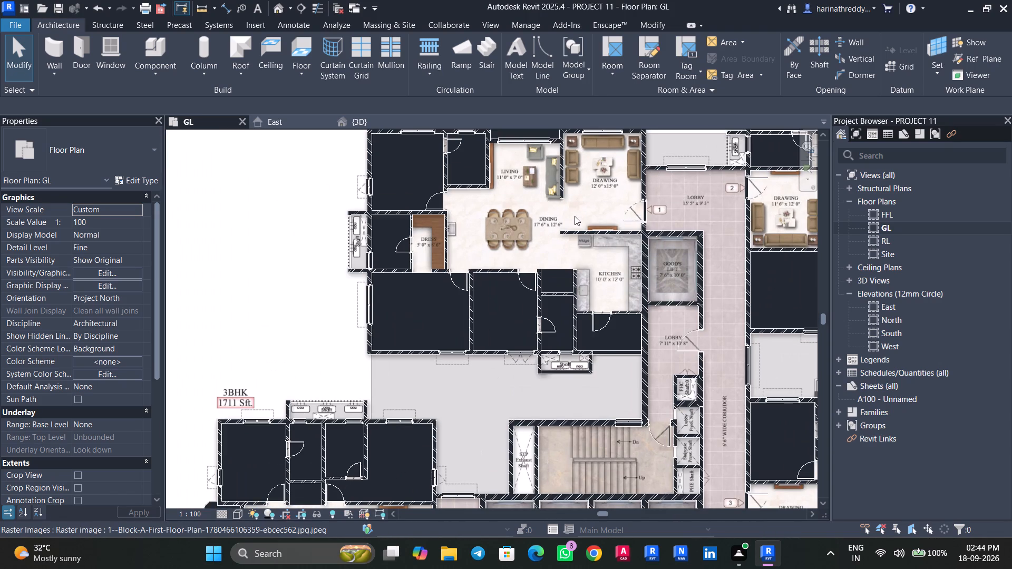
pyautogui.scroll(4, 575, 216)
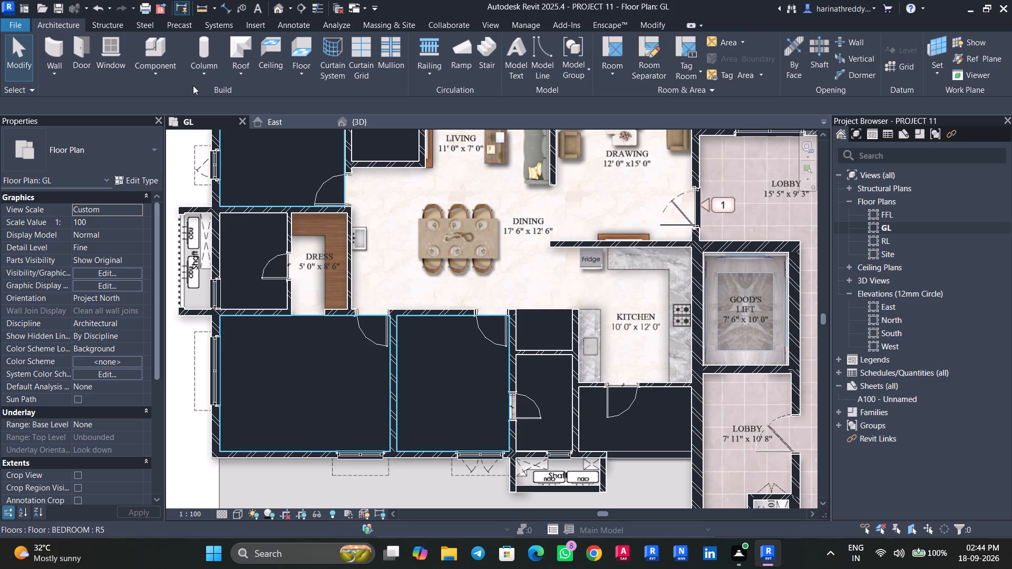
# Start an architectural floor and duplicate the POOJA ROOM floor type as a new type named KITCHEN.
pyautogui.click(296, 77)
pyautogui.click(309, 94)
pyautogui.click(136, 181)
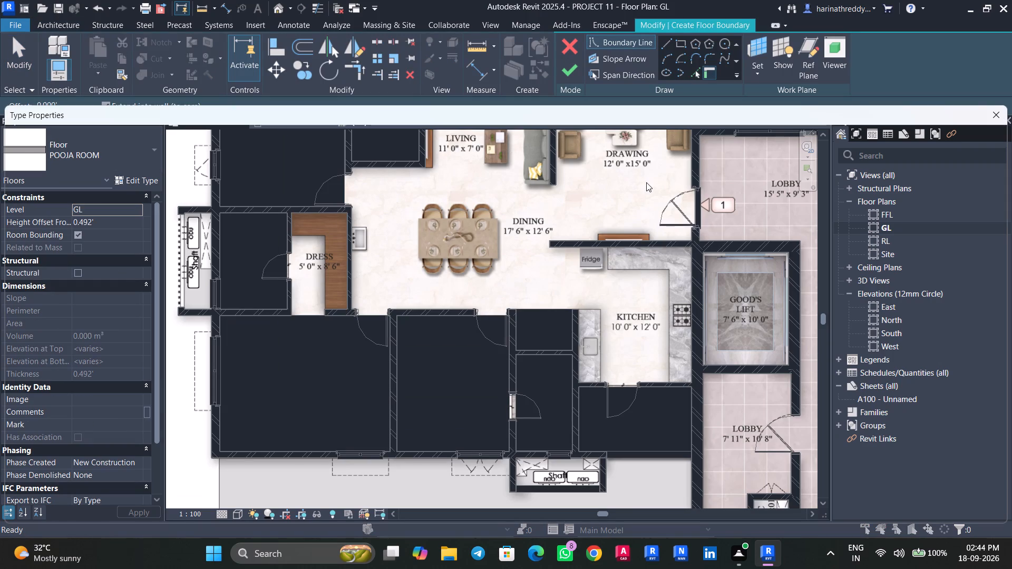
pyautogui.click(939, 156)
pyautogui.write('KITCHEN')
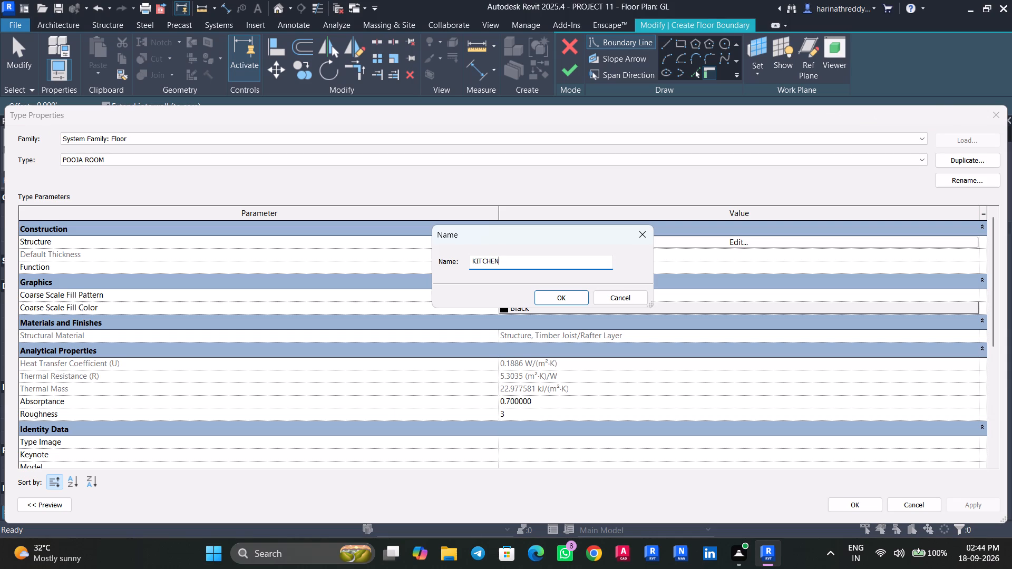
pyautogui.press('Return')
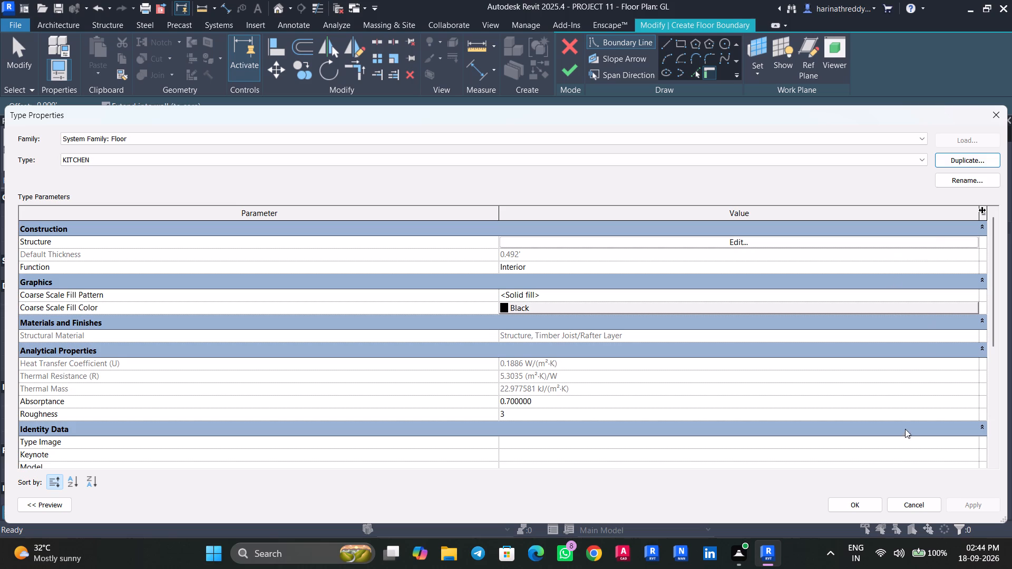
pyautogui.click(870, 500)
# Sketch a rectangular floor boundary about 8' x 12' over the kitchen beside the living room in the 1882 Sft flat.
pyautogui.click(683, 43)
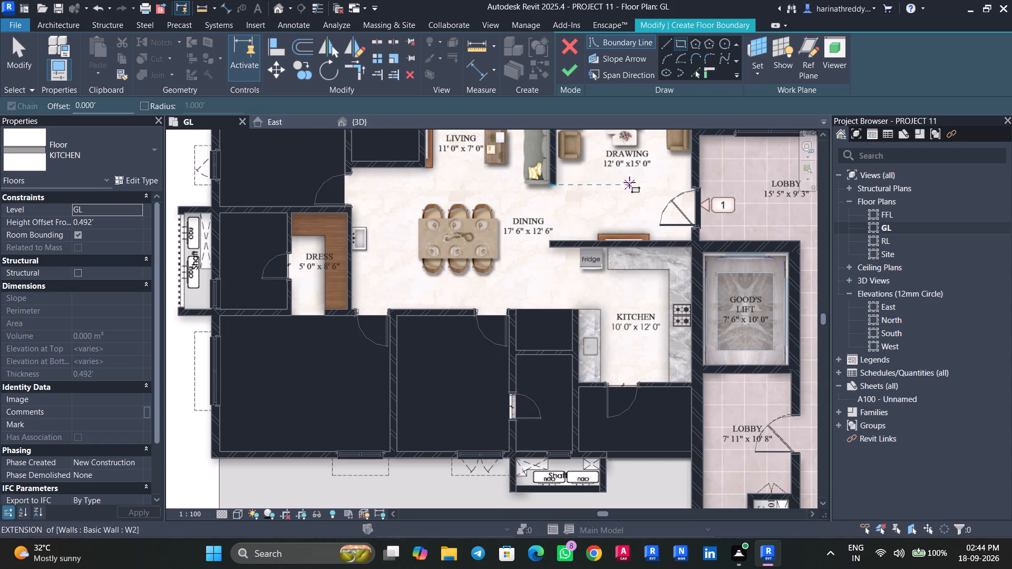
pyautogui.scroll(-7, 626, 179)
pyautogui.moveTo(624, 229); pyautogui.dragTo(713, 40, button='middle')
pyautogui.moveTo(650, 266); pyautogui.dragTo(637, 83, button='middle')
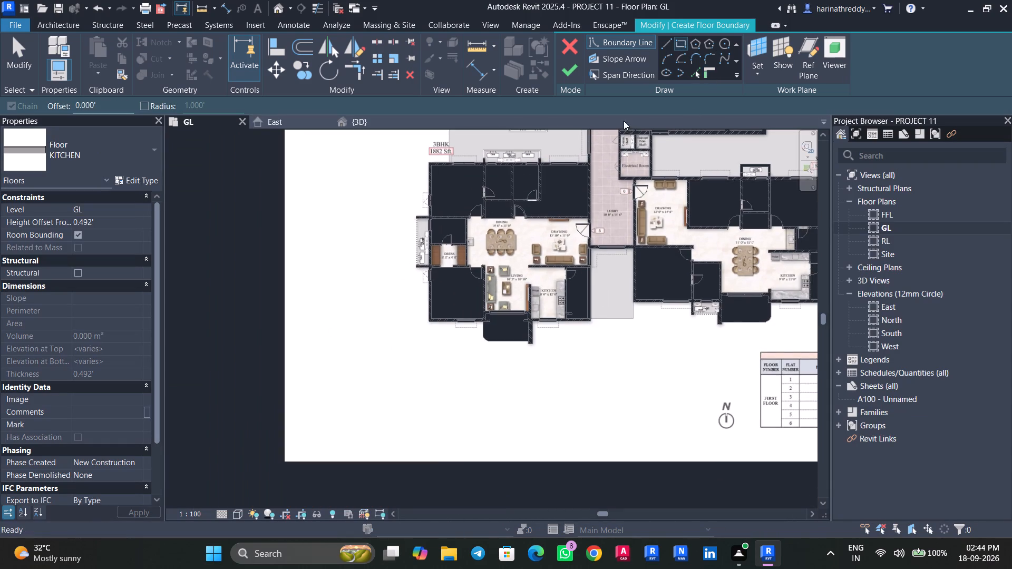
pyautogui.scroll(6, 549, 238)
pyautogui.scroll(-1, 565, 278)
pyautogui.scroll(3, 565, 278)
pyautogui.moveTo(556, 300); pyautogui.dragTo(567, 138, button='middle')
pyautogui.scroll(1, 561, 188)
pyautogui.scroll(5, 605, 309)
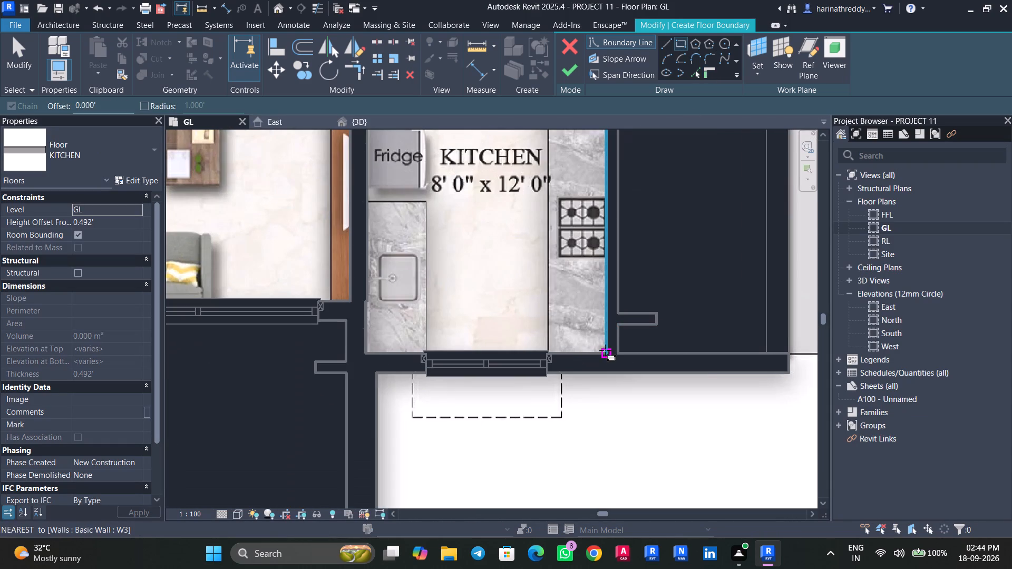
pyautogui.click(606, 354)
pyautogui.moveTo(458, 192); pyautogui.dragTo(547, 387, button='middle')
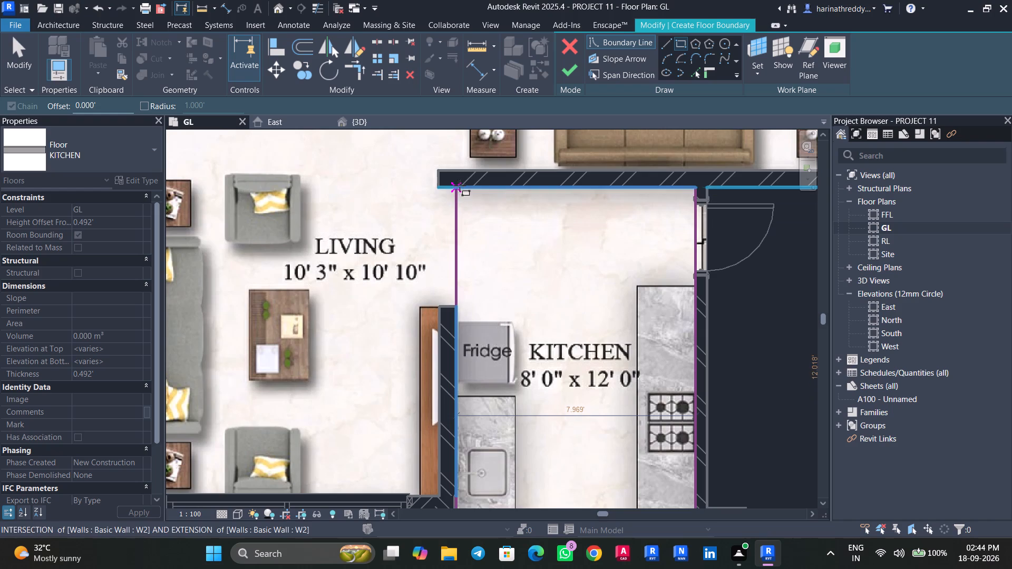
pyautogui.click(458, 192)
# Sketch a rectangular floor boundary about 9' wide over the 9' 0" x 11' 0" kitchen beside the 11' 0" x 15' 0" dining area.
pyautogui.scroll(1, 490, 260)
pyautogui.scroll(-9, 490, 260)
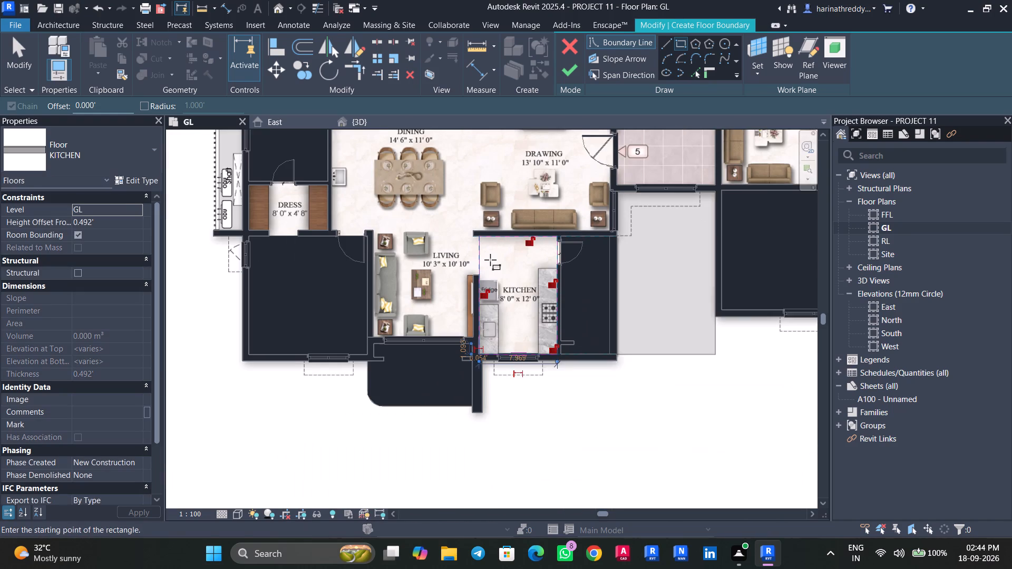
pyautogui.moveTo(490, 260); pyautogui.dragTo(484, 303, button='middle')
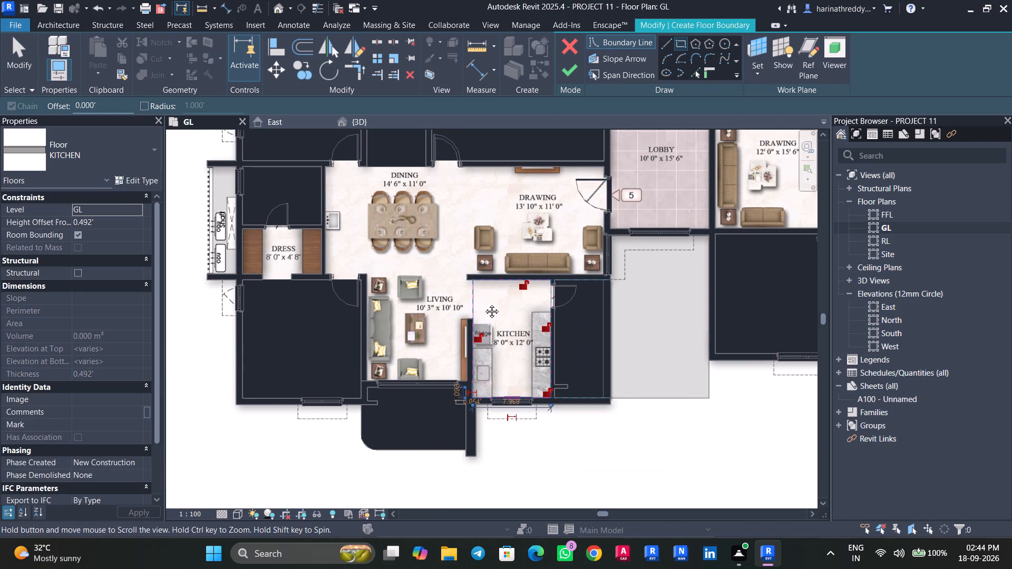
pyautogui.moveTo(484, 303); pyautogui.dragTo(453, 336, button='middle')
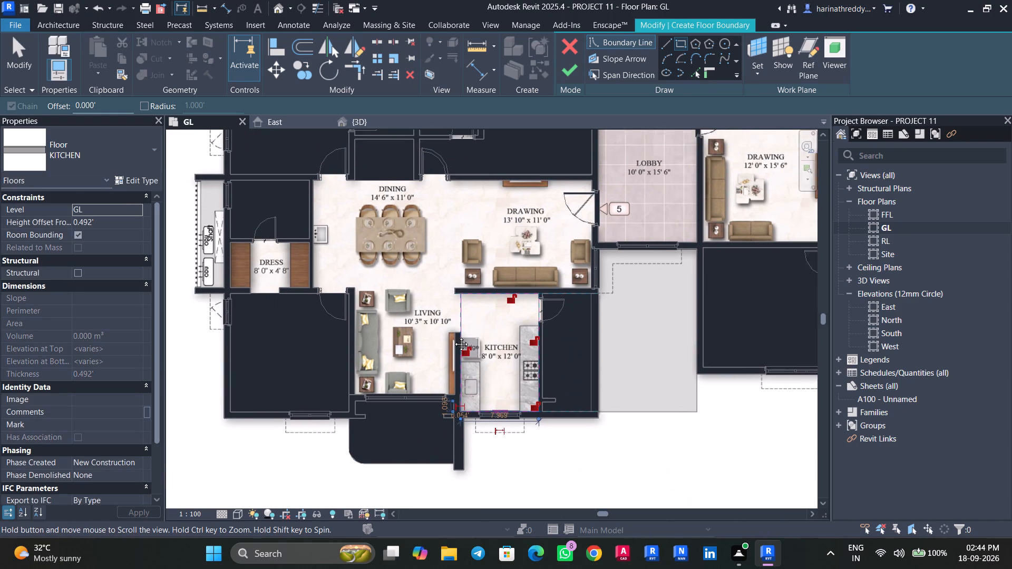
pyautogui.moveTo(453, 336); pyautogui.dragTo(451, 337, button='middle')
pyautogui.scroll(-3, 453, 338)
pyautogui.scroll(1, 453, 338)
pyautogui.scroll(-4, 453, 338)
pyautogui.scroll(9, 730, 339)
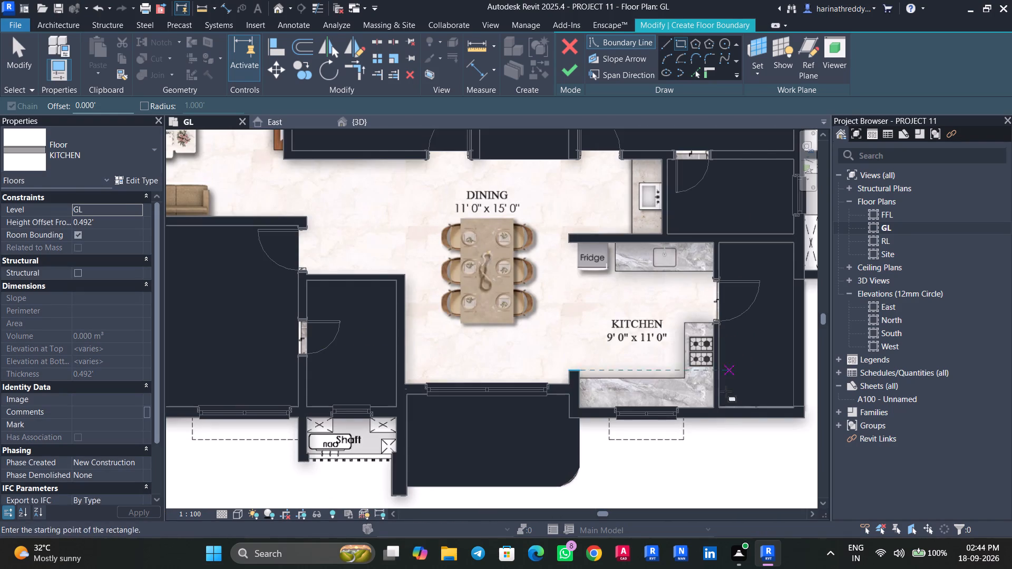
pyautogui.click(715, 406)
pyautogui.scroll(4, 614, 291)
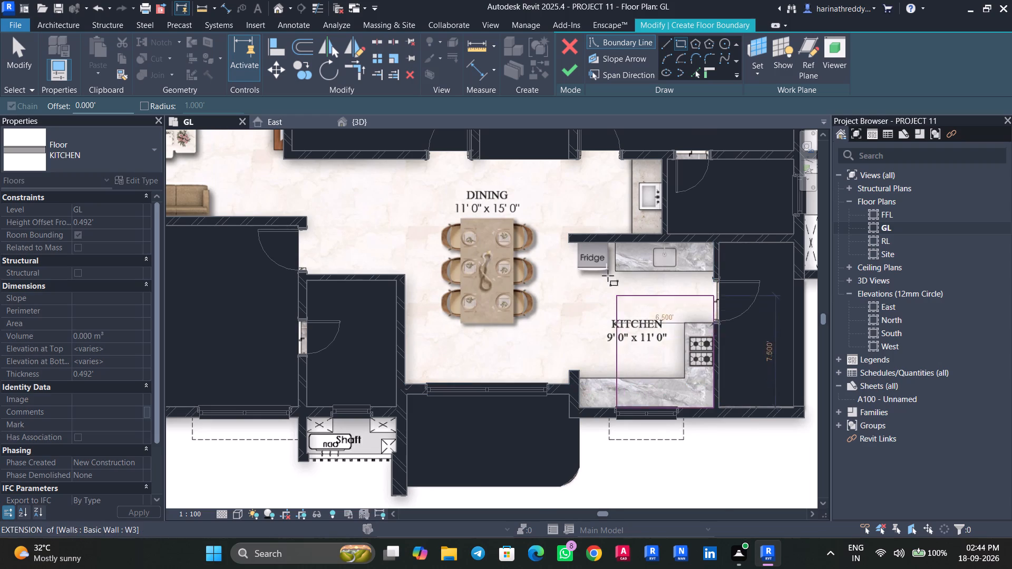
pyautogui.moveTo(602, 278); pyautogui.dragTo(634, 317, button='middle')
pyautogui.scroll(1, 634, 317)
pyautogui.scroll(3, 584, 265)
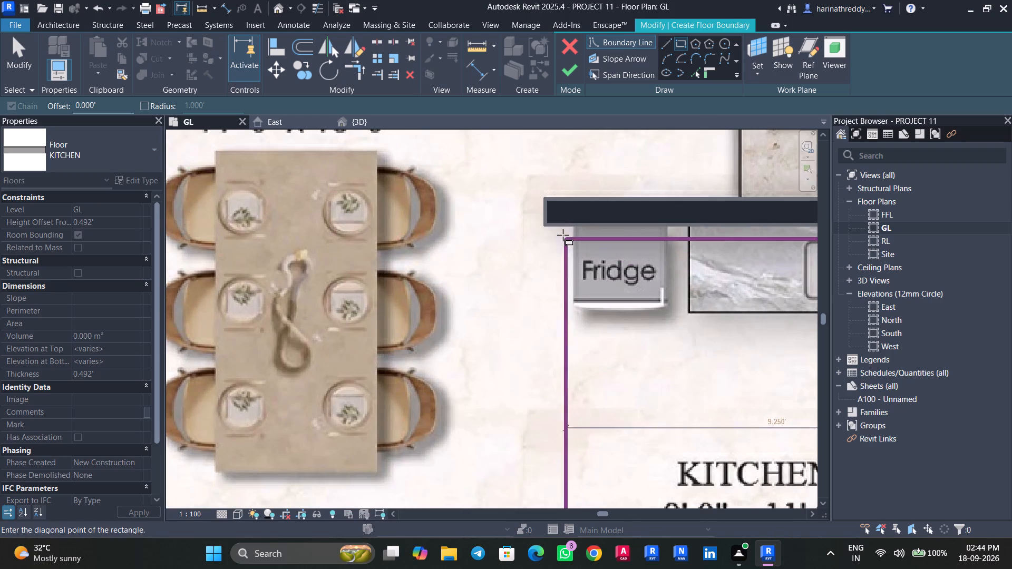
pyautogui.scroll(-4, 558, 222)
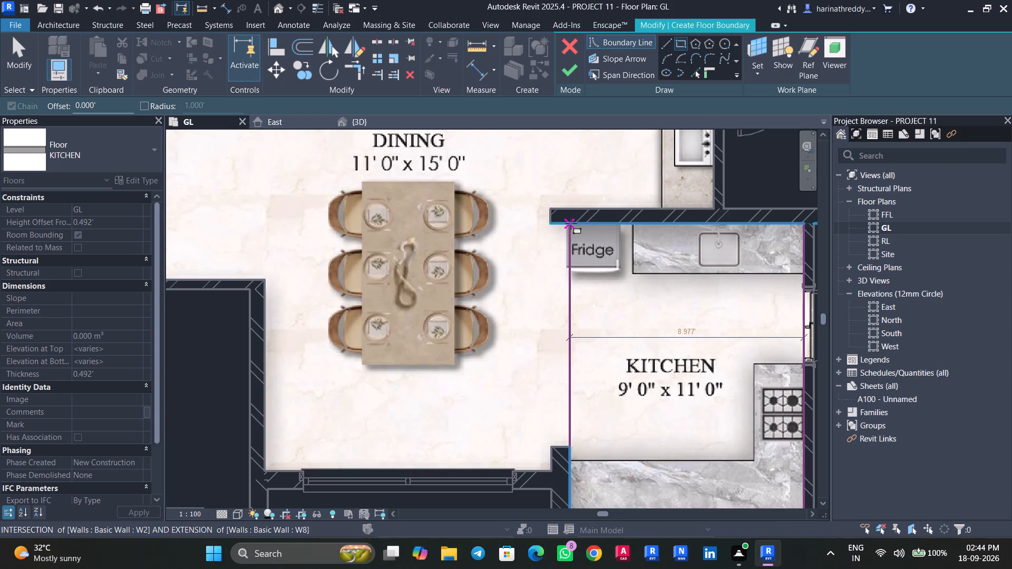
pyautogui.click(571, 223)
# Sketch a rectangular floor boundary over the 12' 0" x 8' 0" kitchen in flat 3, from wall corner to wall corner.
pyautogui.scroll(-9, 596, 315)
pyautogui.moveTo(598, 320); pyautogui.dragTo(622, 507, button='middle')
pyautogui.moveTo(648, 295); pyautogui.dragTo(527, 488, button='middle')
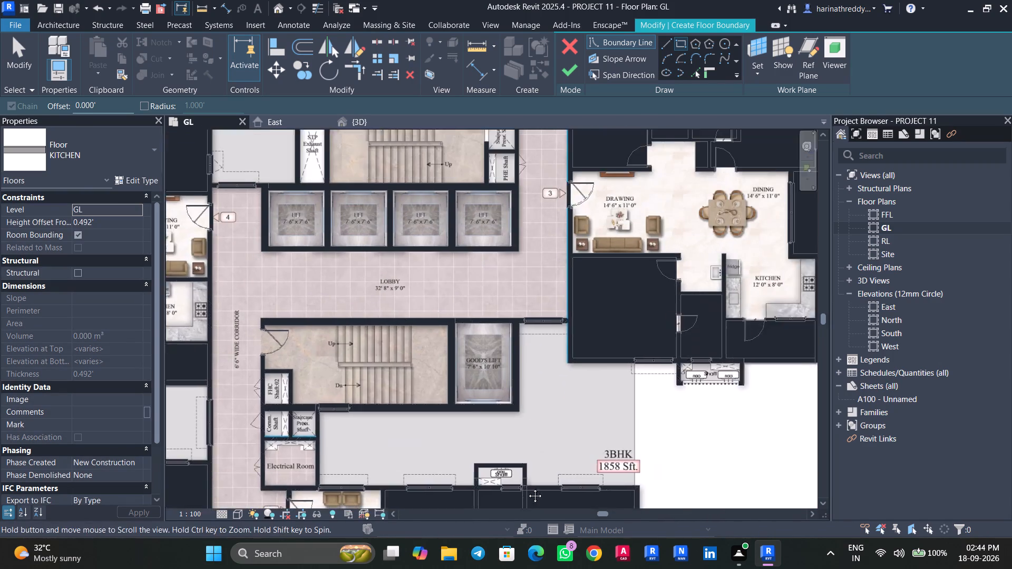
pyautogui.moveTo(527, 488); pyautogui.dragTo(525, 492, button='middle')
pyautogui.scroll(5, 777, 369)
pyautogui.click(776, 375)
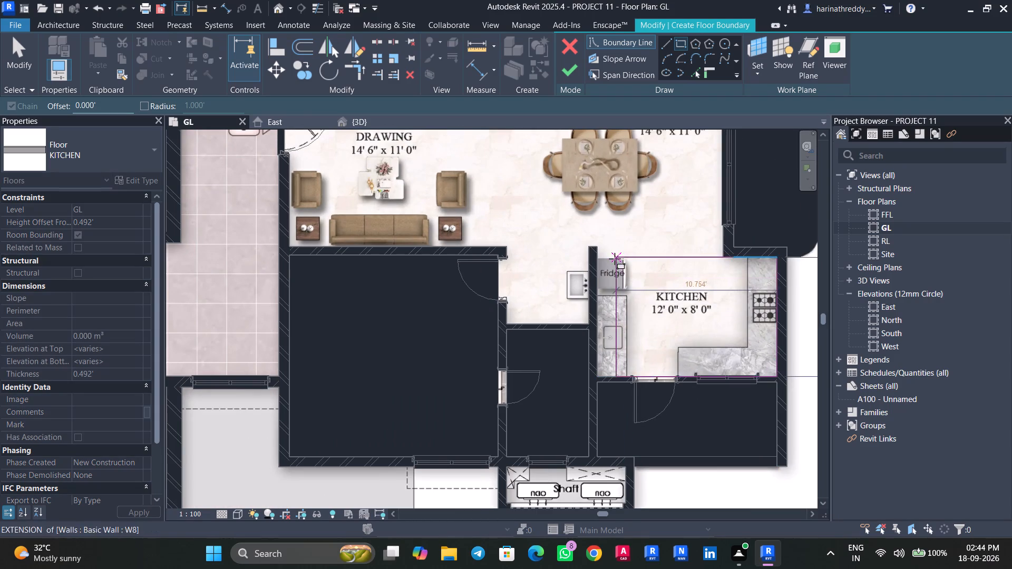
pyautogui.scroll(2, 615, 259)
pyautogui.scroll(-1, 615, 259)
pyautogui.scroll(1, 614, 259)
pyautogui.click(591, 258)
# Sketch a rectangular floor boundary over the 8' 8" x 14' 4" kitchen in the 2001 Sft flat.
pyautogui.scroll(-7, 608, 309)
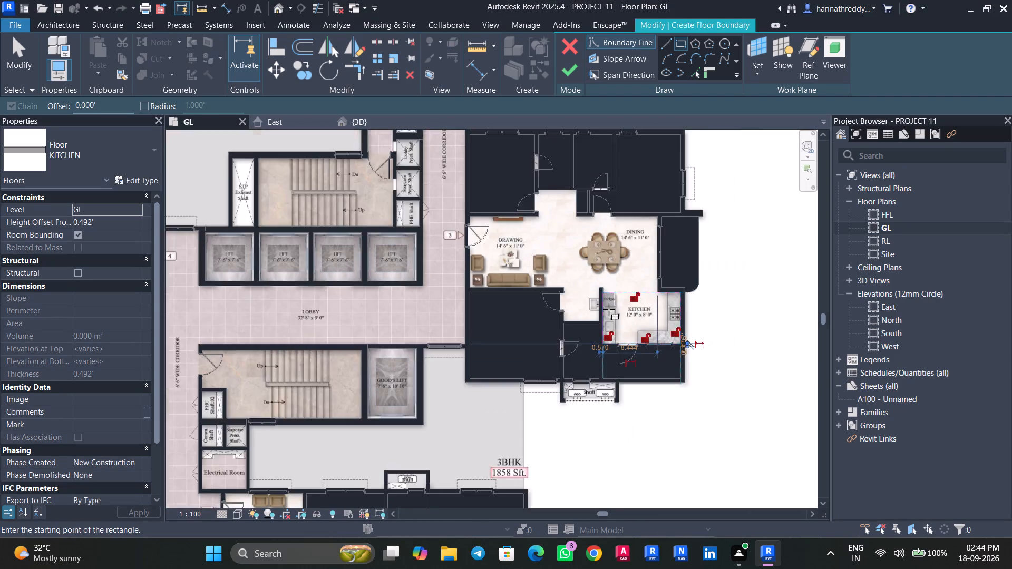
pyautogui.scroll(-5, 609, 309)
pyautogui.moveTo(608, 194); pyautogui.dragTo(622, 450, button='middle')
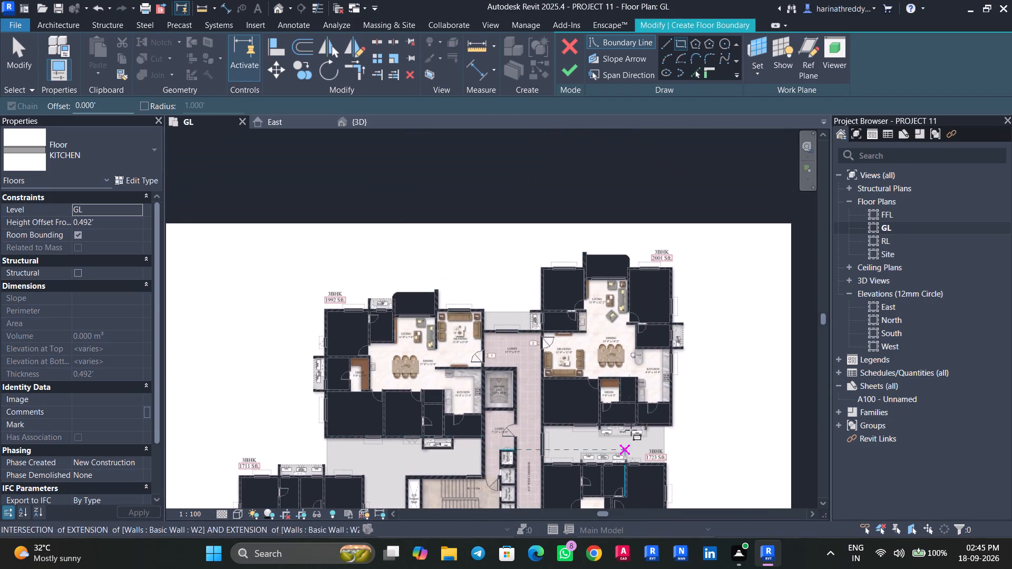
pyautogui.scroll(5, 671, 364)
pyautogui.scroll(-1, 673, 403)
pyautogui.scroll(4, 673, 403)
pyautogui.click(666, 460)
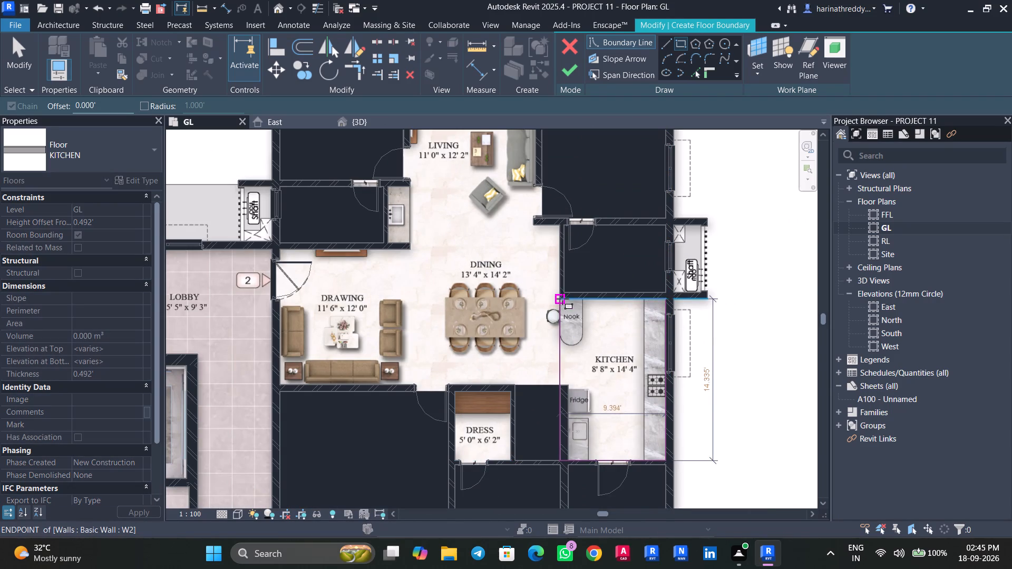
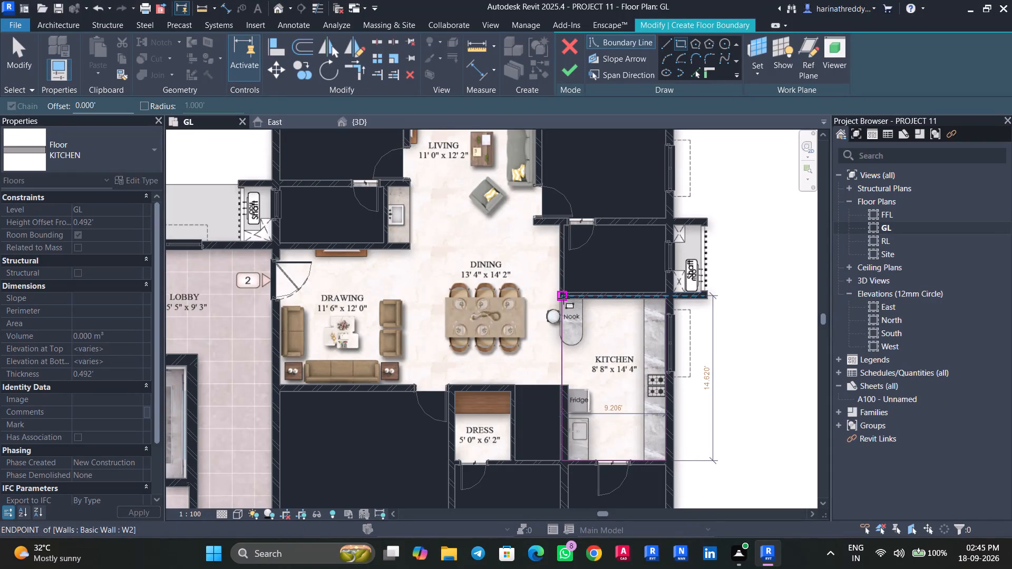
# Complete the rectangular floor boundary, about 9.2' wide, at the nook-side wall corner of the 8' 8" x 14' 4" kitchen.
pyautogui.click(563, 299)
# Move the dining-side boundary edge of the 12' 0" x 8' 0" kitchen in the 1723 Sft flat out to the dining-side wall face.
pyautogui.scroll(-5, 583, 371)
pyautogui.moveTo(585, 371); pyautogui.dragTo(584, 107, button='middle')
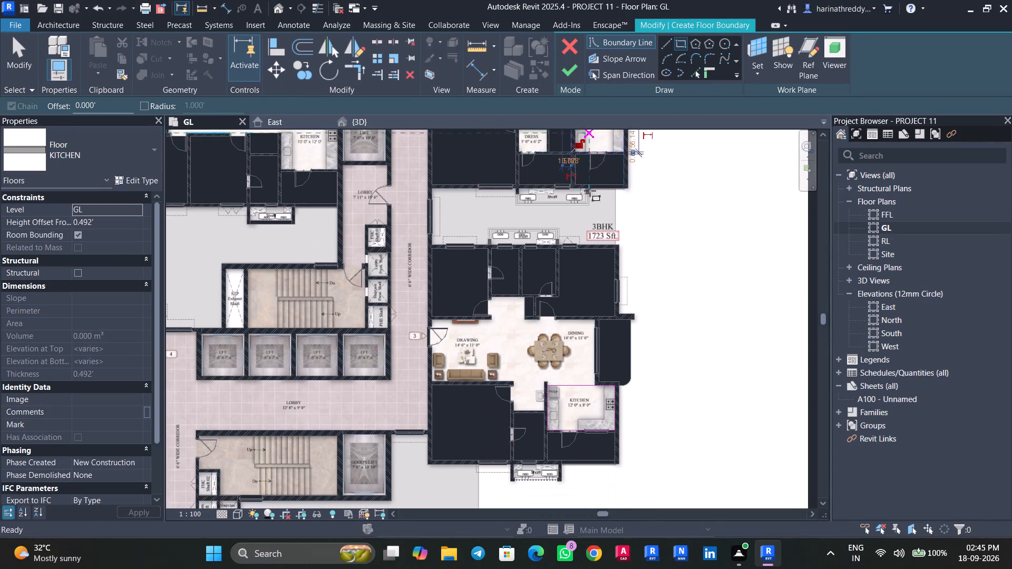
pyautogui.scroll(9, 569, 424)
pyautogui.press('Escape')
pyautogui.press('Escape')
pyautogui.click(577, 317)
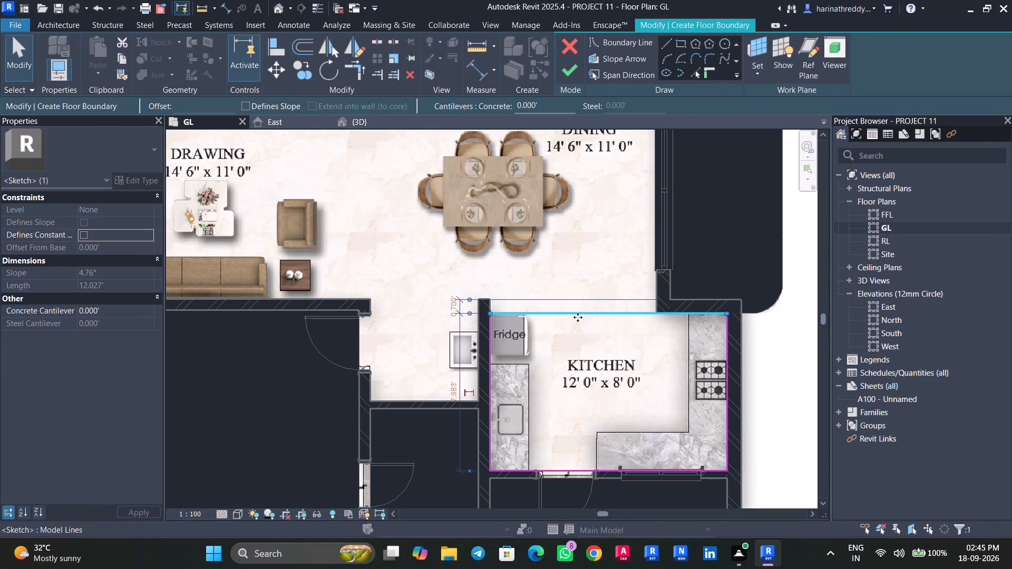
pyautogui.moveTo(578, 317); pyautogui.dragTo(579, 302)
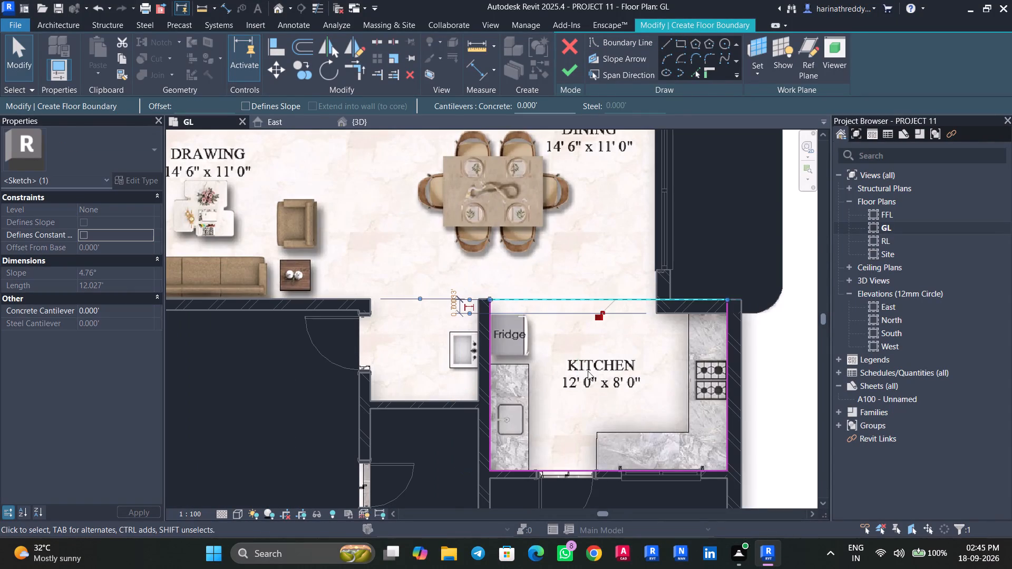
pyautogui.scroll(-8, 588, 371)
pyautogui.moveTo(589, 371); pyautogui.dragTo(802, 202, button='middle')
pyautogui.press('Escape')
# Move the dining-side boundary edge of the 9' 0" x 11' 0" kitchen in the 1858 Sft flat to the dining-side wall face.
pyautogui.moveTo(698, 336); pyautogui.dragTo(695, 140, button='middle')
pyautogui.scroll(3, 606, 325)
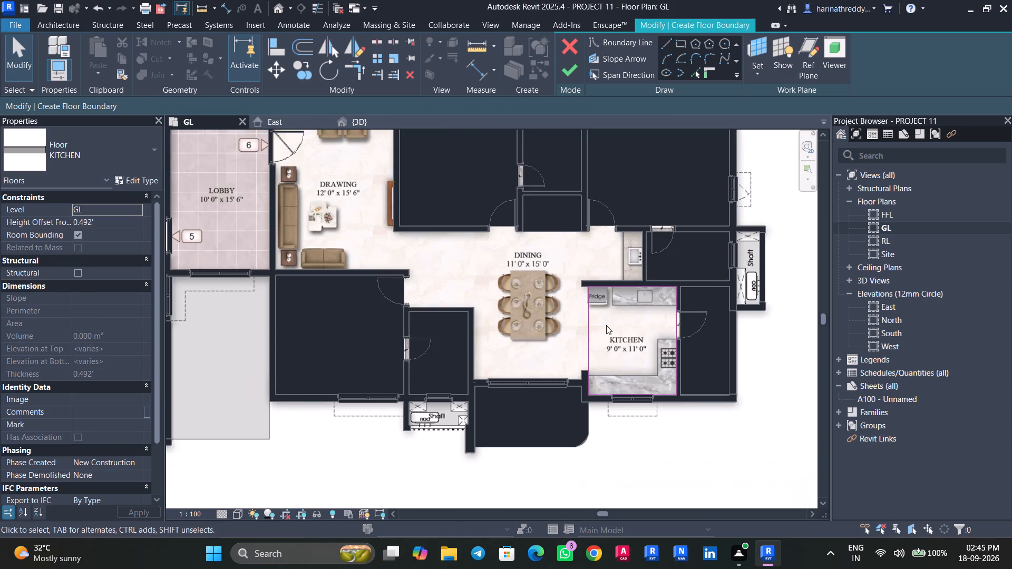
pyautogui.click(589, 326)
pyautogui.scroll(5, 587, 324)
pyautogui.moveTo(589, 324); pyautogui.dragTo(569, 318)
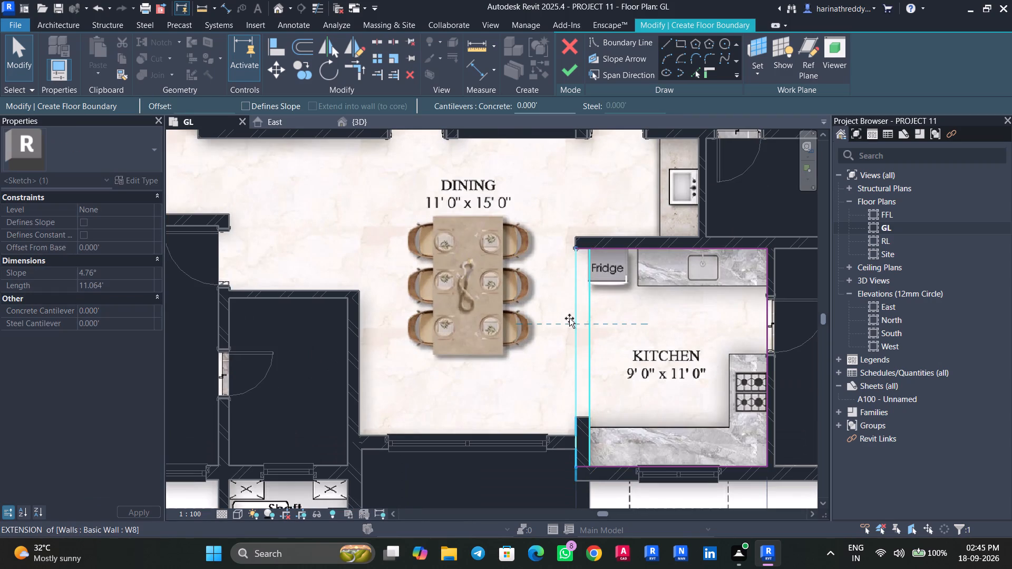
pyautogui.moveTo(569, 318); pyautogui.dragTo(570, 318)
pyautogui.scroll(-11, 620, 338)
pyautogui.moveTo(454, 377); pyautogui.dragTo(492, 347, button='middle')
pyautogui.press('Escape')
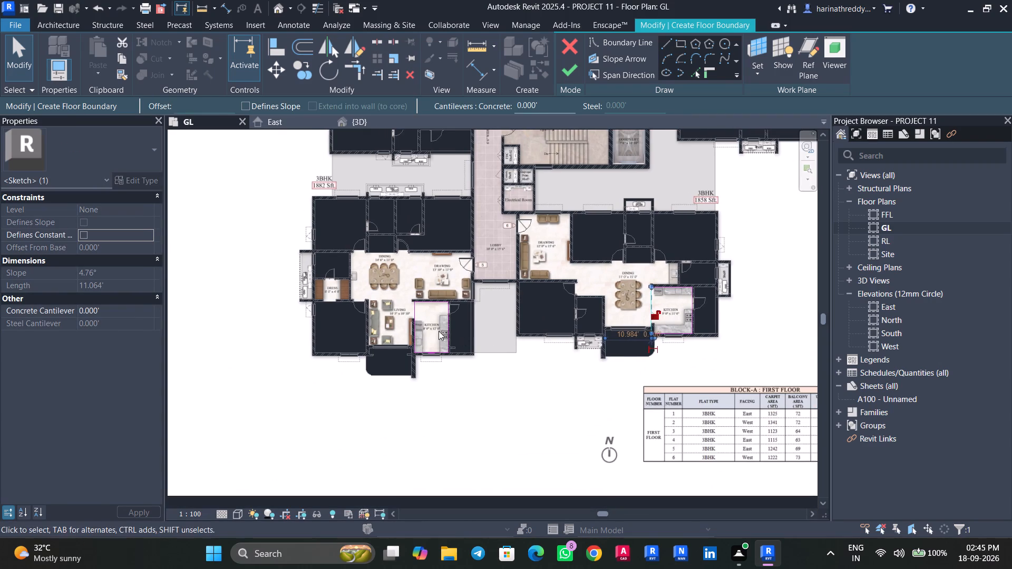
# Move the living-side boundary edge of the kitchen in the 1882 Sft flat outward to the living-side wall face.
pyautogui.scroll(3, 406, 317)
pyautogui.click(419, 313)
pyautogui.scroll(8, 417, 313)
pyautogui.moveTo(422, 313); pyautogui.dragTo(405, 307)
pyautogui.scroll(-4, 439, 329)
pyautogui.scroll(1, 440, 329)
pyautogui.scroll(-8, 440, 329)
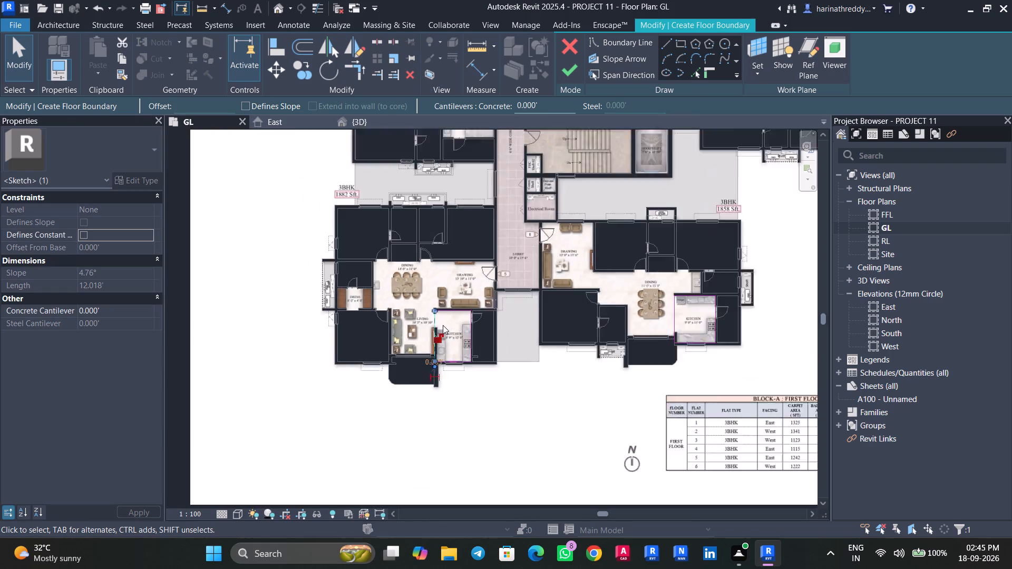
# Sketch a rectangular floor boundary over the 12' 0" x 8' 0" kitchen in flat 4, reaching the drawing-side face of its wall.
pyautogui.scroll(-2, 443, 325)
pyautogui.moveTo(455, 243); pyautogui.dragTo(466, 452, button='middle')
pyautogui.scroll(9, 450, 359)
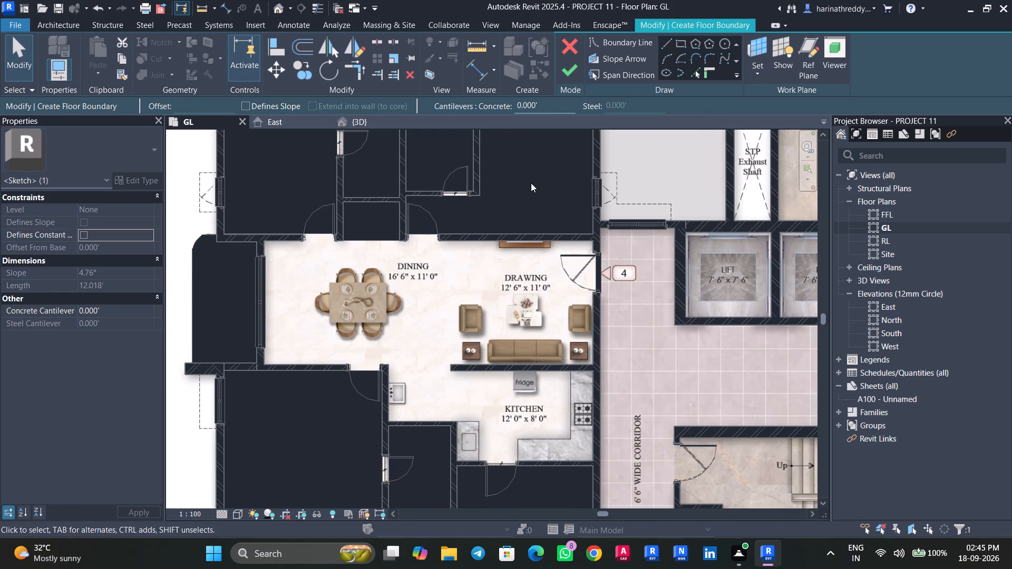
pyautogui.click(682, 44)
pyautogui.click(593, 463)
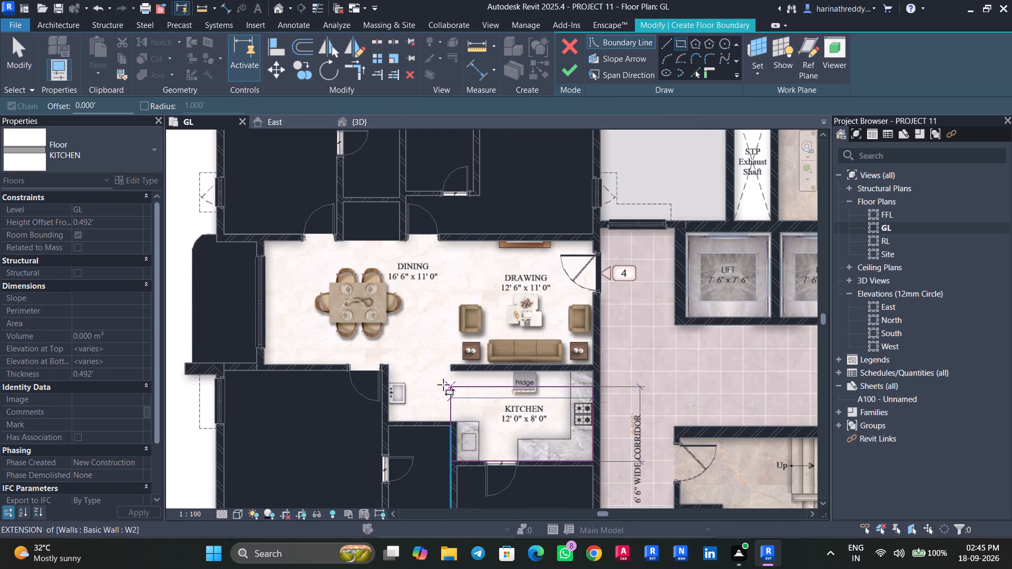
pyautogui.scroll(4, 447, 368)
pyautogui.click(453, 362)
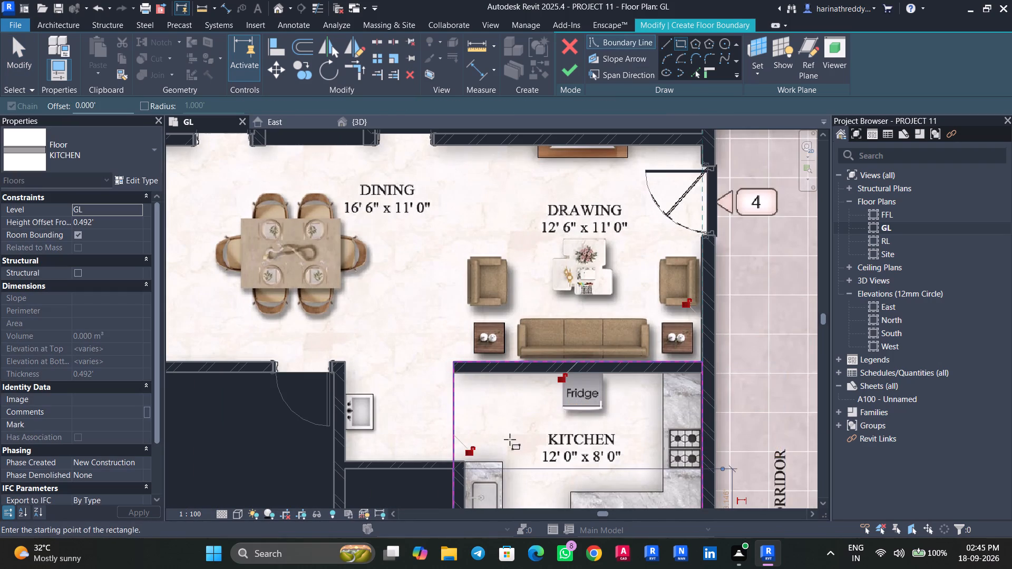
# Sketch a rectangular floor boundary over the 10' 0" x 12' 0" kitchen in the 1992 Sft flat, beside the goods lift.
pyautogui.scroll(-11, 510, 439)
pyautogui.moveTo(605, 293); pyautogui.dragTo(549, 517, button='middle')
pyautogui.scroll(8, 622, 456)
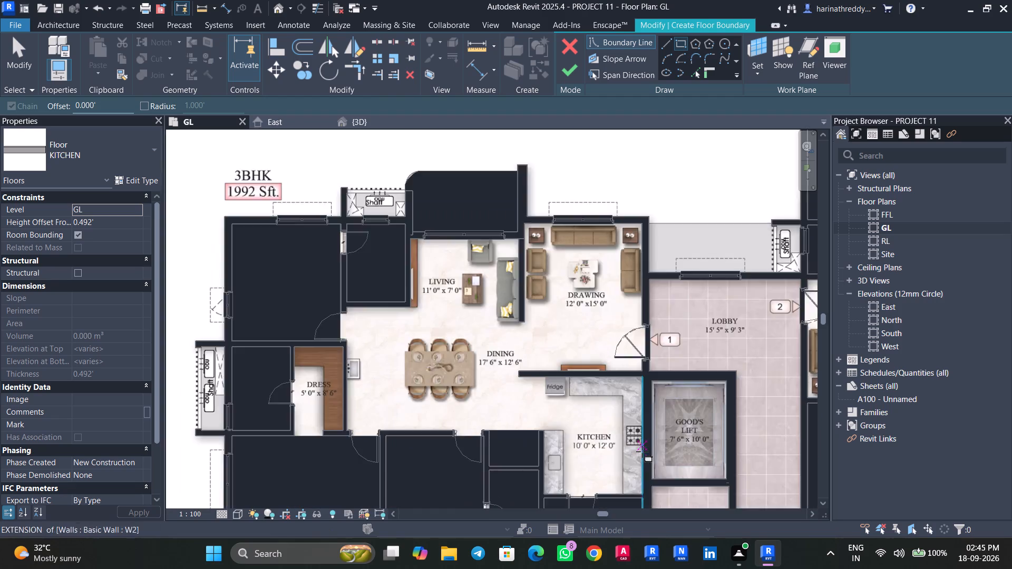
pyautogui.scroll(4, 642, 452)
pyautogui.moveTo(642, 484); pyautogui.dragTo(641, 405, button='middle')
pyautogui.click(640, 469)
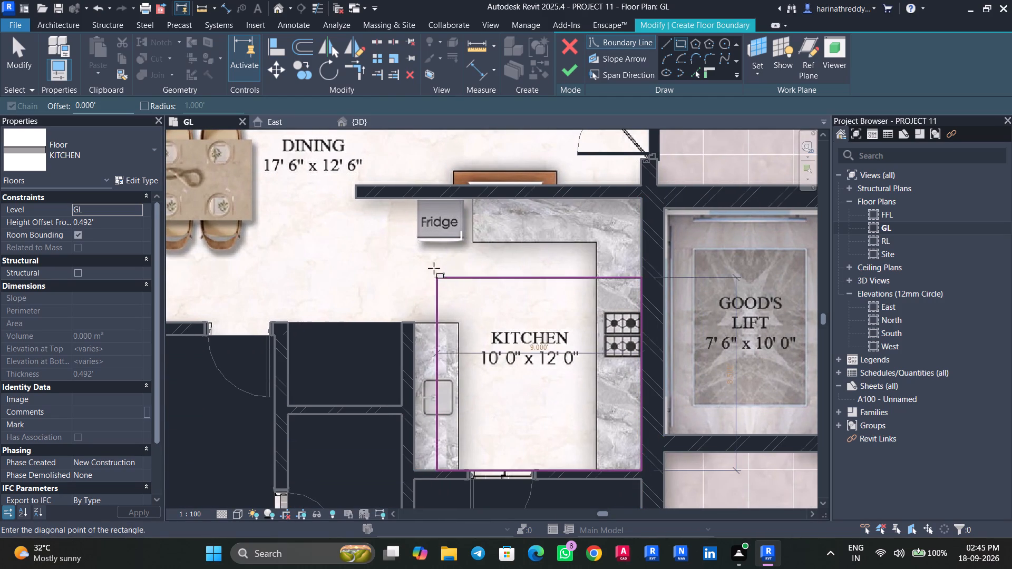
pyautogui.click(400, 199)
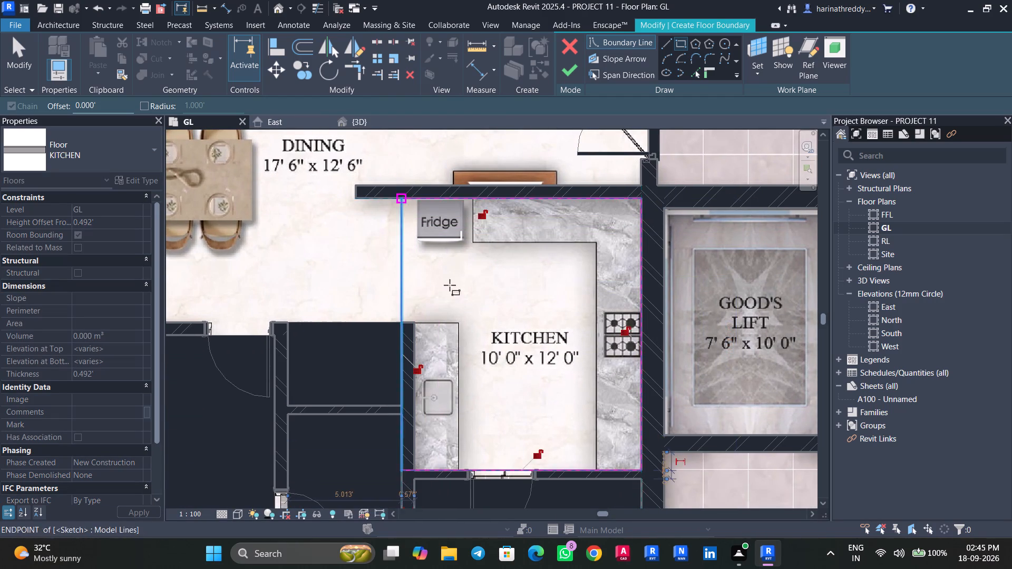
# Check the kitchen boundaries across the flats, finish the sketch to create the KITCHEN floors, and dismiss the overlap warning.
pyautogui.scroll(-8, 473, 318)
pyautogui.moveTo(474, 320); pyautogui.dragTo(459, 445, button='middle')
pyautogui.moveTo(613, 378); pyautogui.dragTo(382, 309, button='middle')
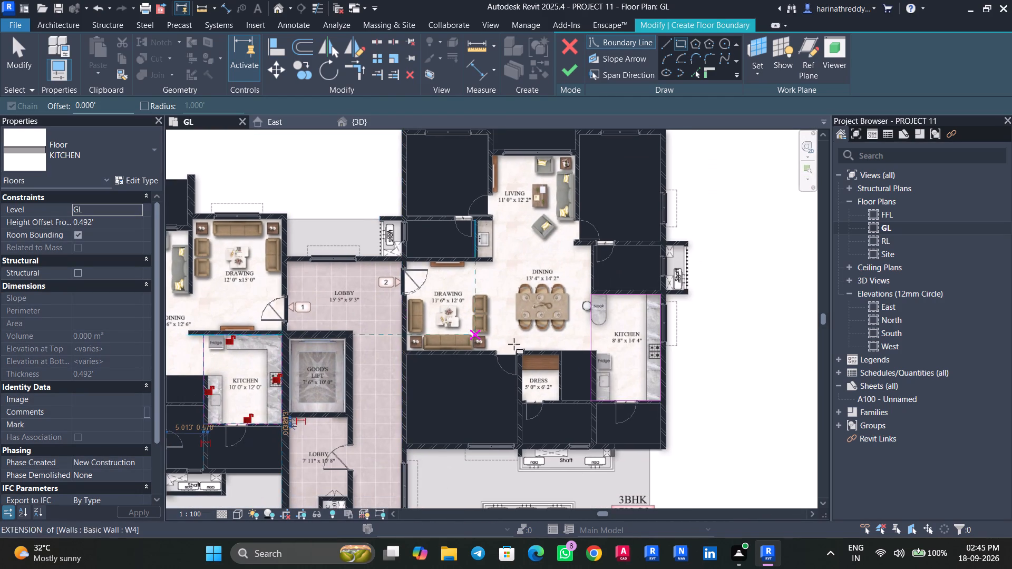
pyautogui.moveTo(617, 368); pyautogui.dragTo(589, 175, button='middle')
pyautogui.moveTo(550, 371); pyautogui.dragTo(592, 196, button='middle')
pyautogui.press('Escape')
pyautogui.scroll(-3, 721, 305)
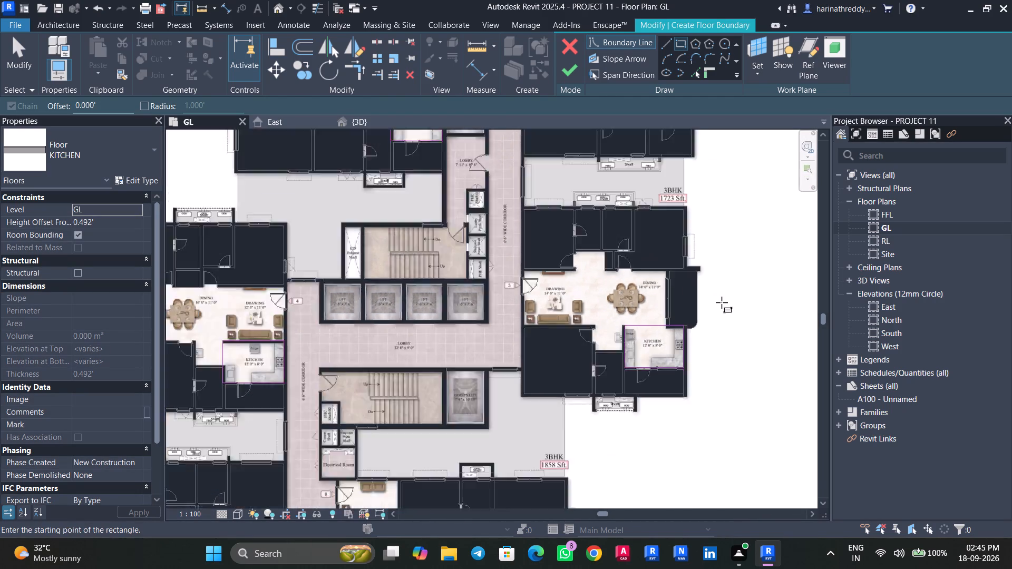
pyautogui.moveTo(722, 303); pyautogui.dragTo(723, 128, button='middle')
pyautogui.moveTo(673, 308); pyautogui.dragTo(784, 450, button='middle')
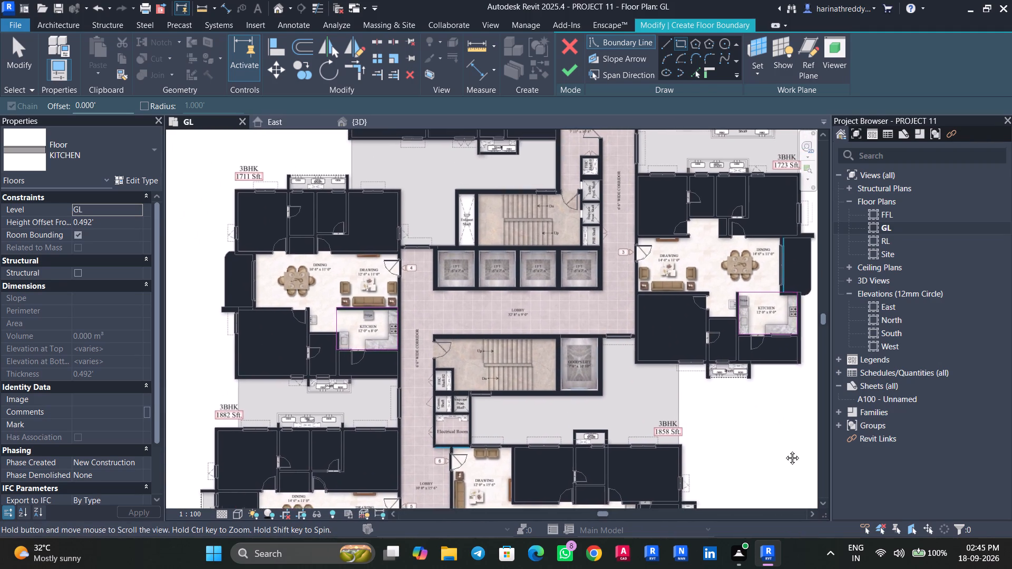
pyautogui.moveTo(784, 450); pyautogui.dragTo(724, 490, button='middle')
pyautogui.press('Escape')
pyautogui.click(569, 71)
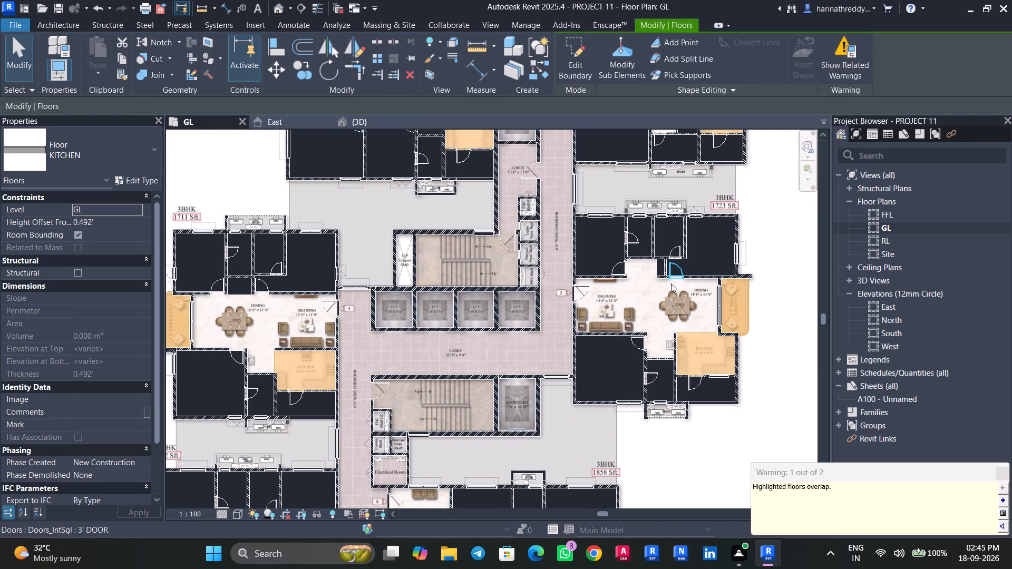
pyautogui.click(996, 472)
pyautogui.press('Escape')
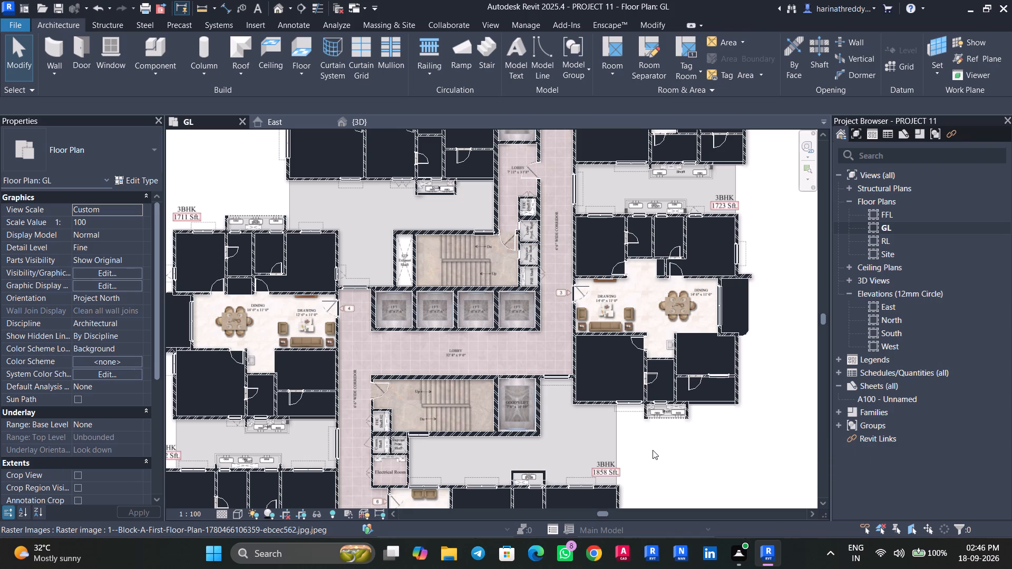
# Start a new architectural floor boundary sketch on the GL plan.
pyautogui.scroll(3, 300, 306)
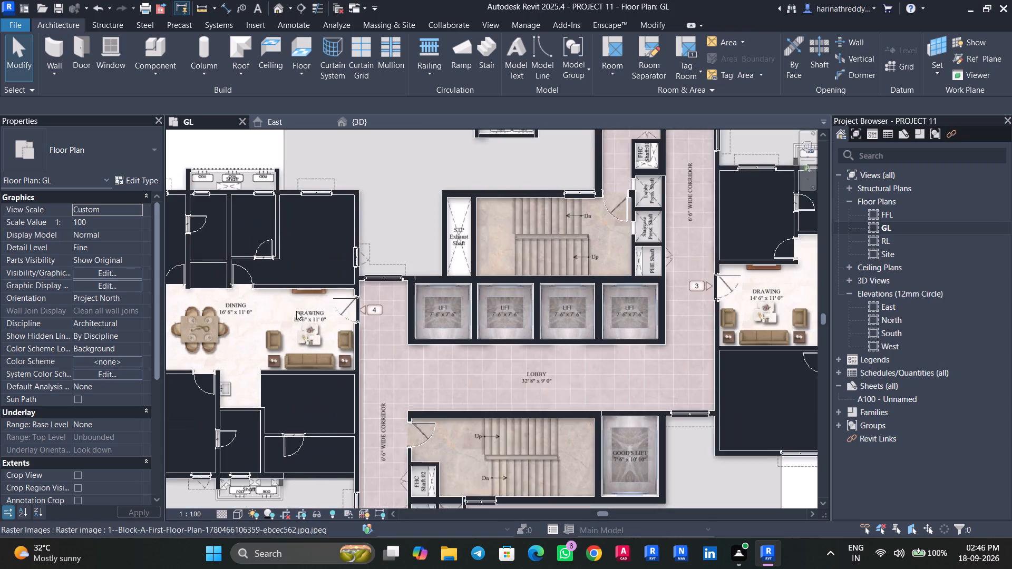
pyautogui.moveTo(295, 314); pyautogui.dragTo(503, 138, button='middle')
pyautogui.scroll(-3, 505, 297)
pyautogui.moveTo(503, 316); pyautogui.dragTo(463, 152, button='middle')
pyautogui.scroll(5, 425, 283)
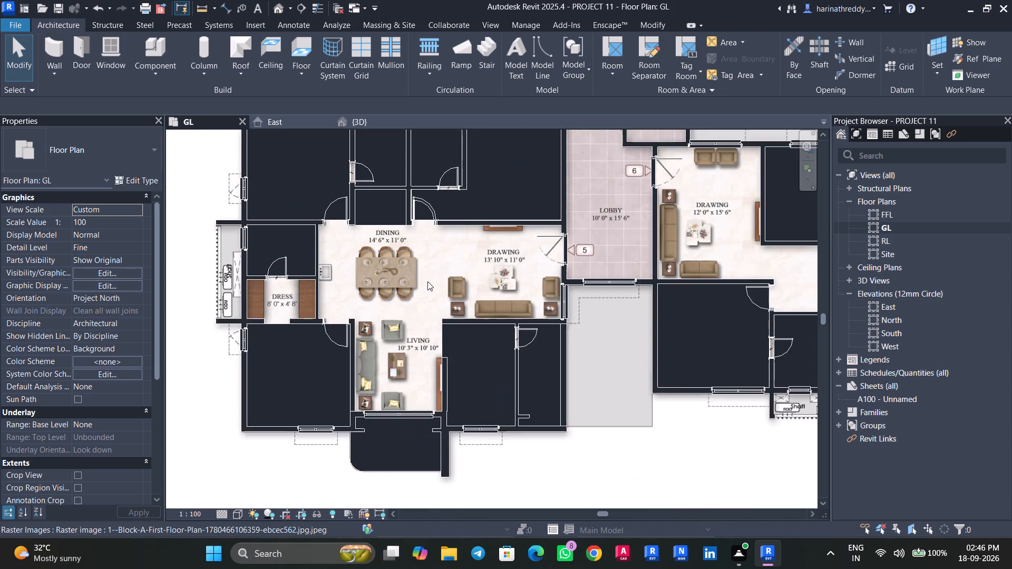
pyautogui.click(299, 78)
pyautogui.click(309, 100)
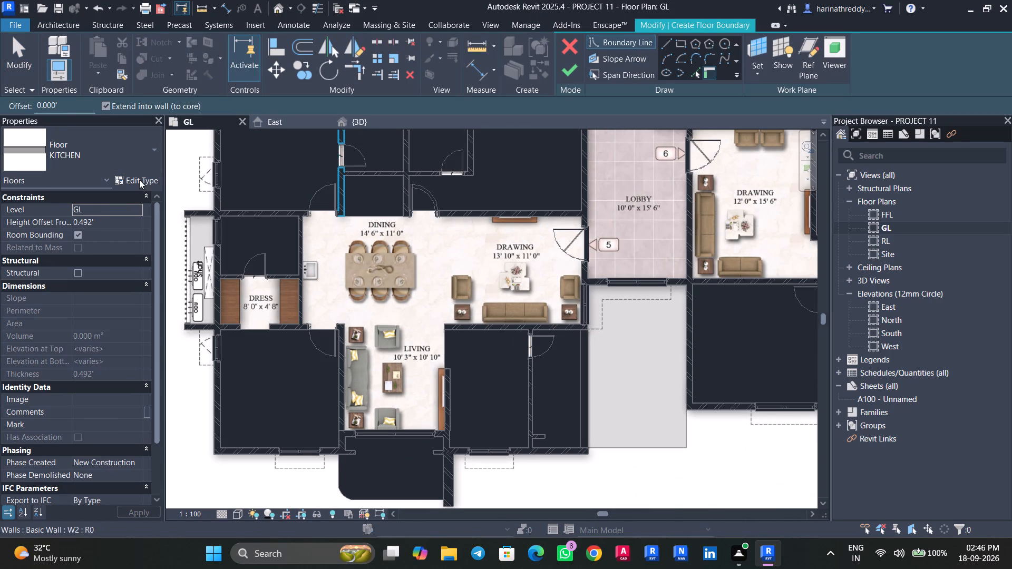
# Look over all the flats on the plan for rooms that still have no floor.
pyautogui.scroll(-6, 324, 261)
pyautogui.scroll(2, 602, 254)
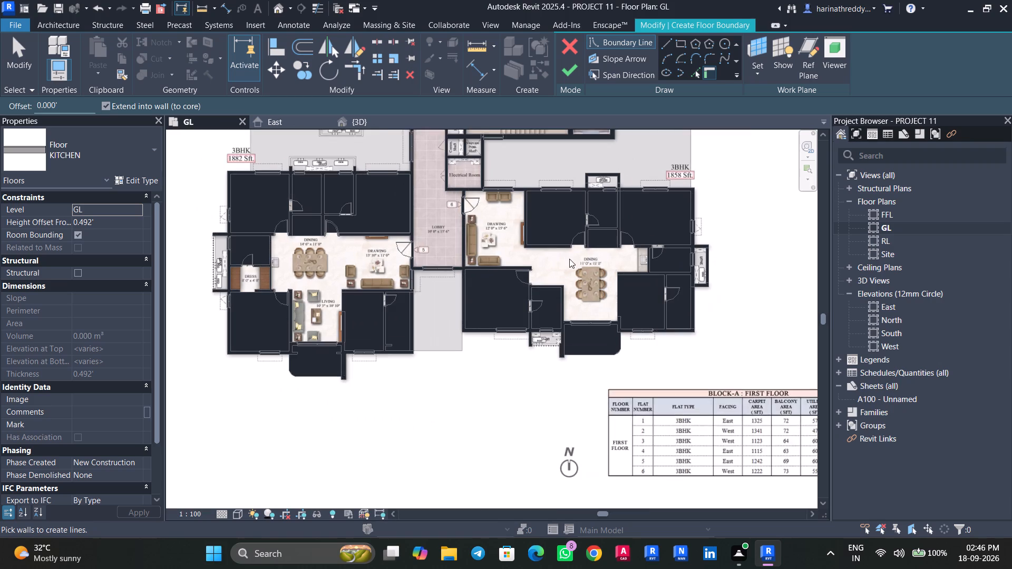
pyautogui.moveTo(548, 262); pyautogui.dragTo(504, 484, button='middle')
pyautogui.scroll(1, 514, 409)
pyautogui.scroll(-2, 514, 365)
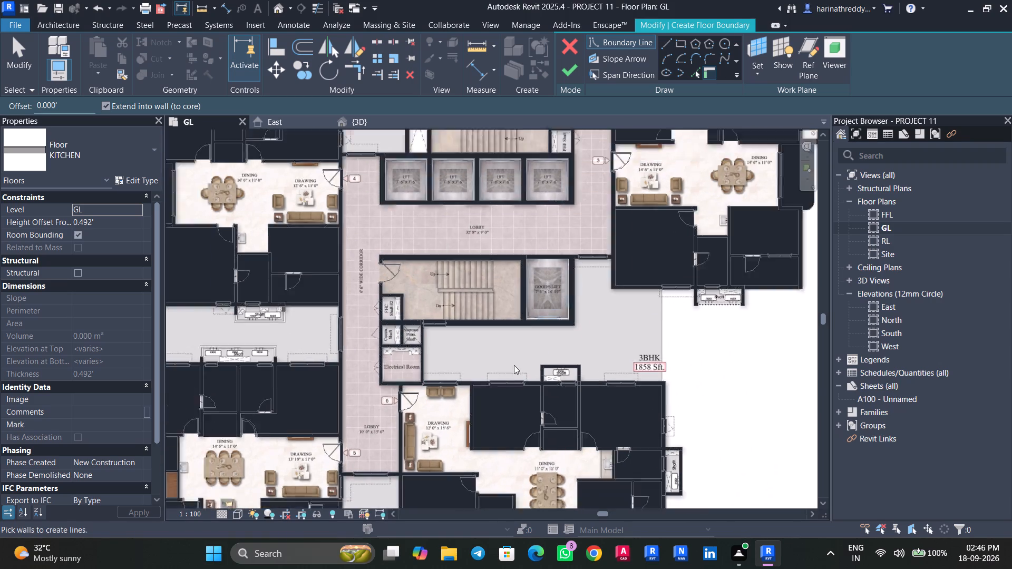
pyautogui.scroll(-2, 514, 365)
pyautogui.moveTo(503, 347); pyautogui.dragTo(454, 452, button='middle')
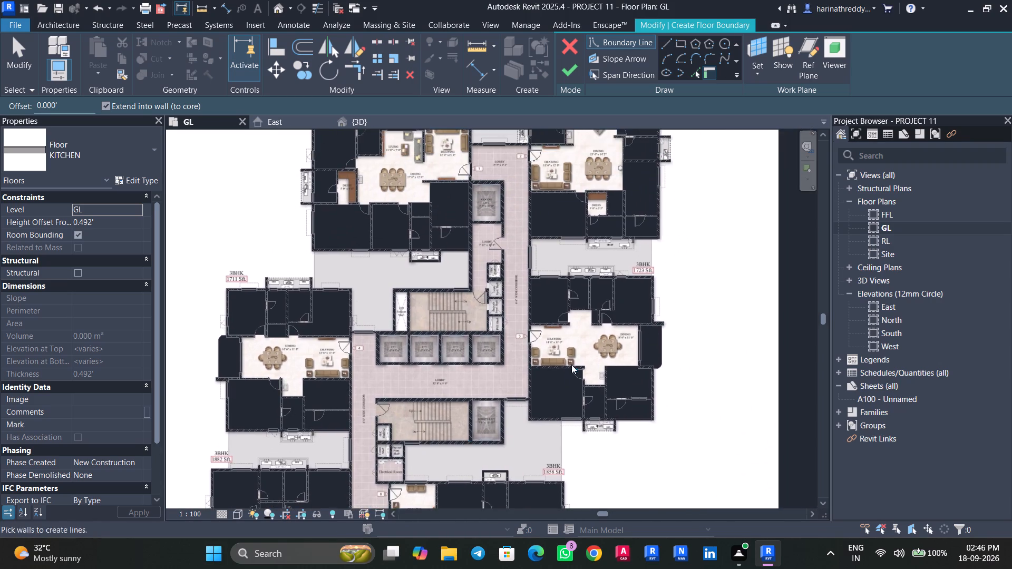
pyautogui.scroll(5, 584, 350)
pyautogui.moveTo(591, 332); pyautogui.dragTo(575, 454, button='middle')
pyautogui.scroll(-2, 577, 432)
pyautogui.moveTo(583, 343); pyautogui.dragTo(579, 389, button='middle')
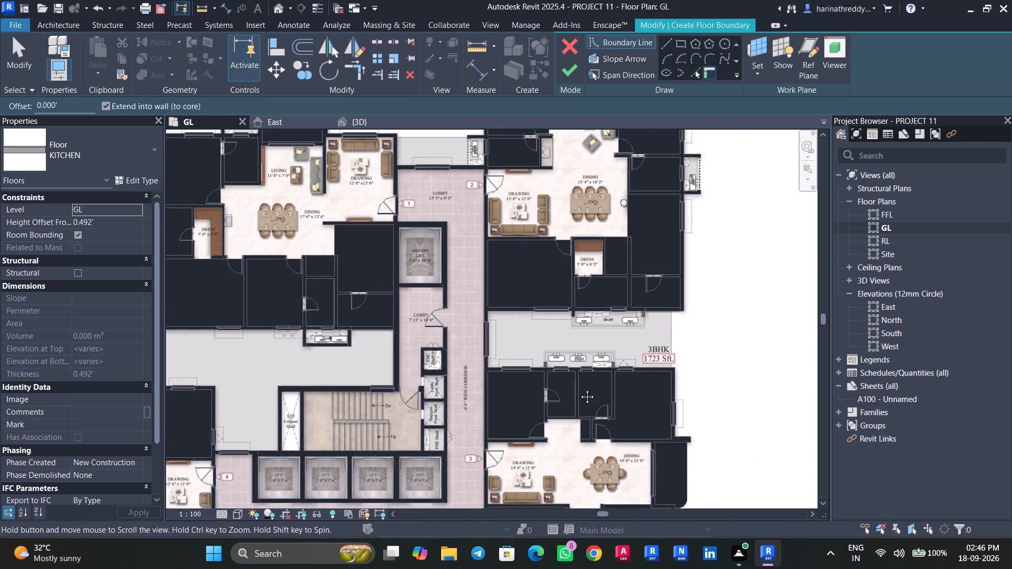
pyautogui.moveTo(579, 389); pyautogui.dragTo(571, 474, button='middle')
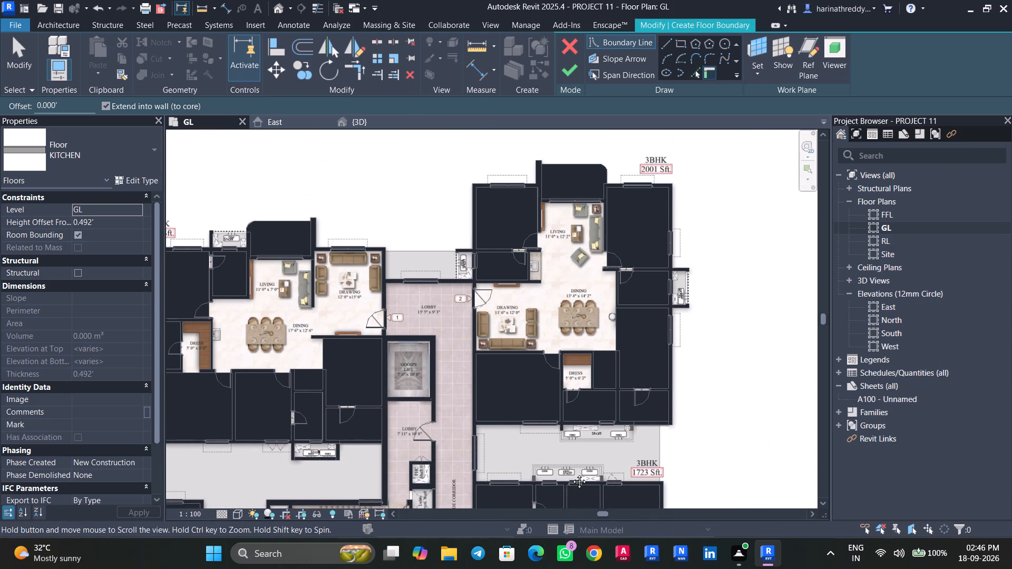
pyautogui.moveTo(571, 474); pyautogui.dragTo(845, 255, button='middle')
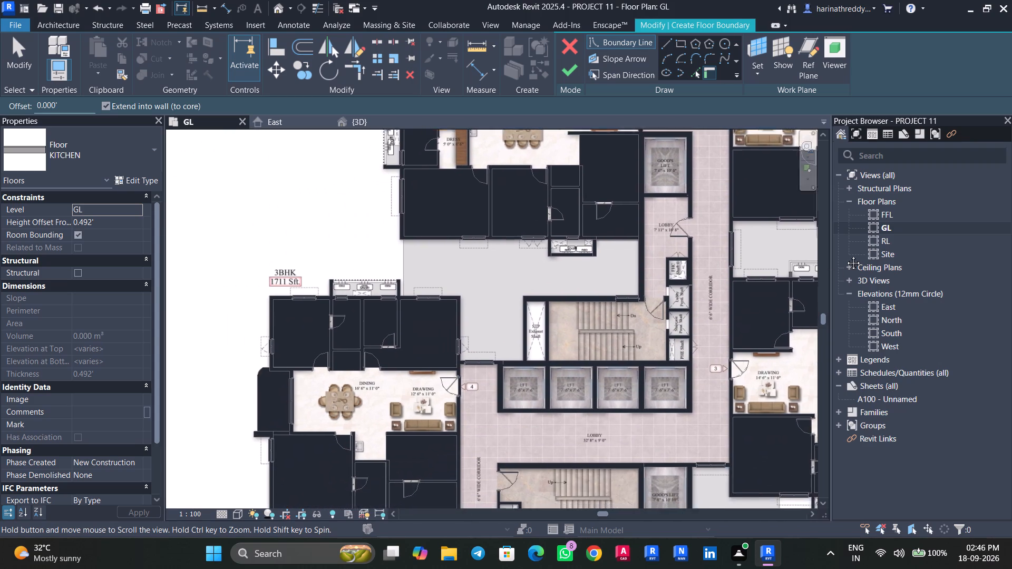
pyautogui.moveTo(845, 255); pyautogui.dragTo(903, 181, button='middle')
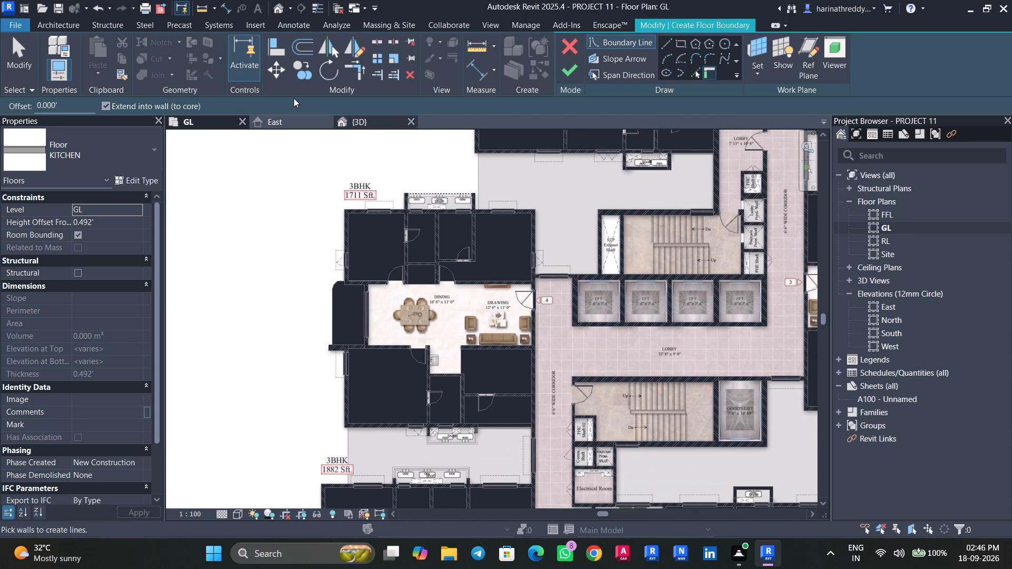
# Duplicate the KITCHEN floor type as LIVING AREA and use it for the new floor.
pyautogui.click(146, 184)
pyautogui.click(987, 162)
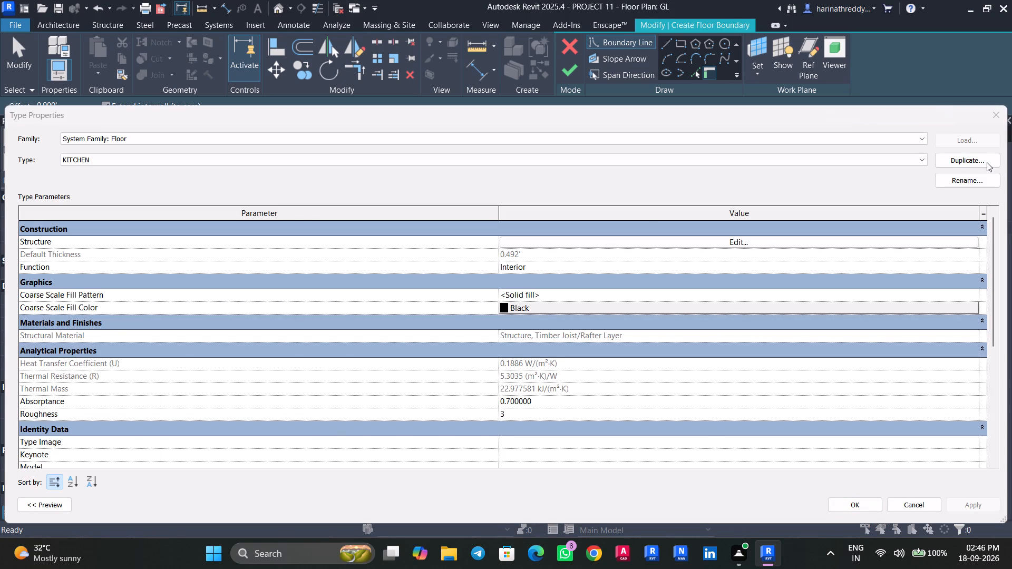
pyautogui.write('LIVING AREA')
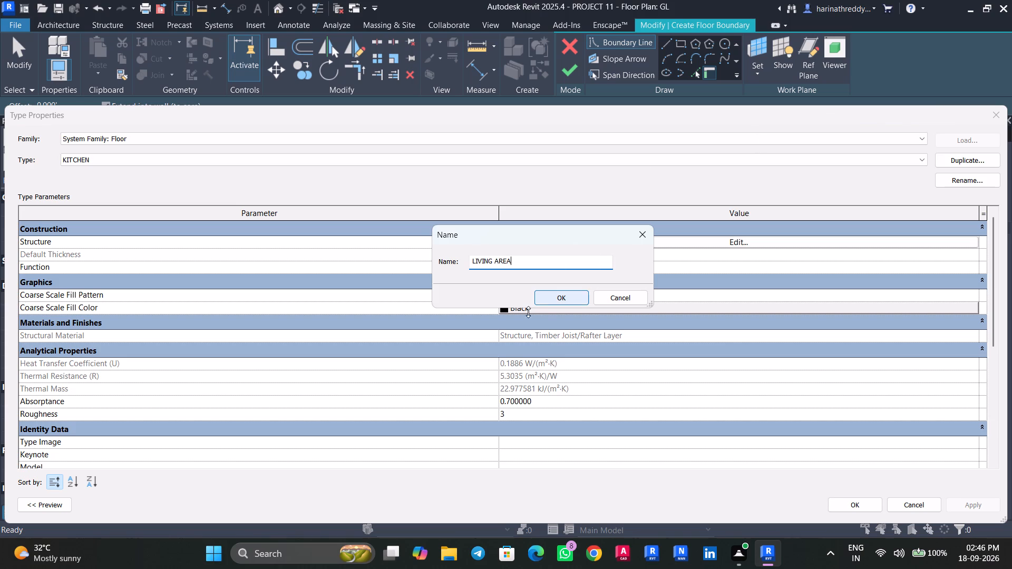
pyautogui.click(549, 304)
pyautogui.click(857, 503)
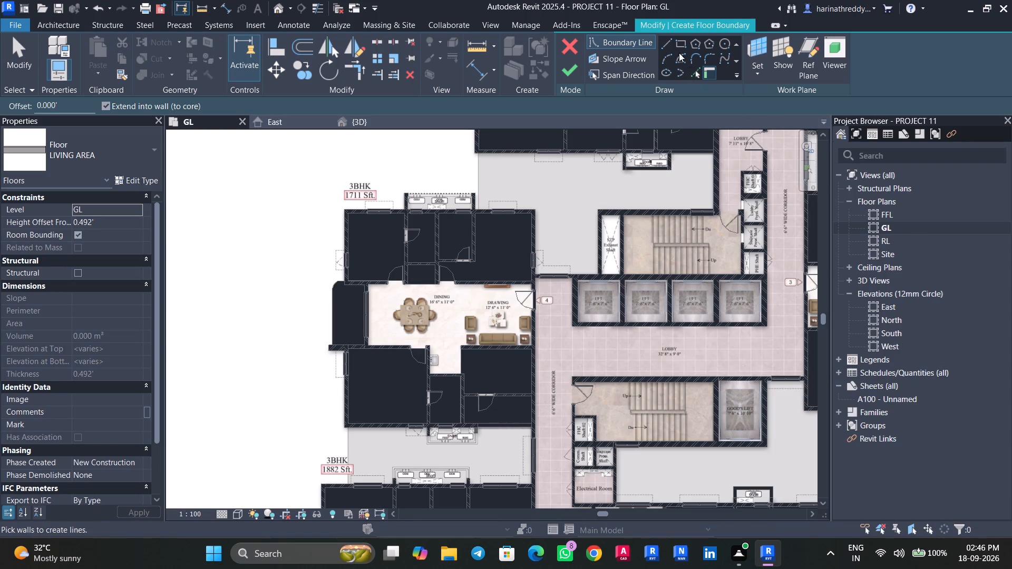
# Sketch a rectangular floor boundary over the 10' 3" x 10' 10" living room in the 1882 Sft flat, between its wall corners.
pyautogui.click(679, 44)
pyautogui.scroll(-2, 643, 281)
pyautogui.moveTo(629, 328); pyautogui.dragTo(666, 17, button='middle')
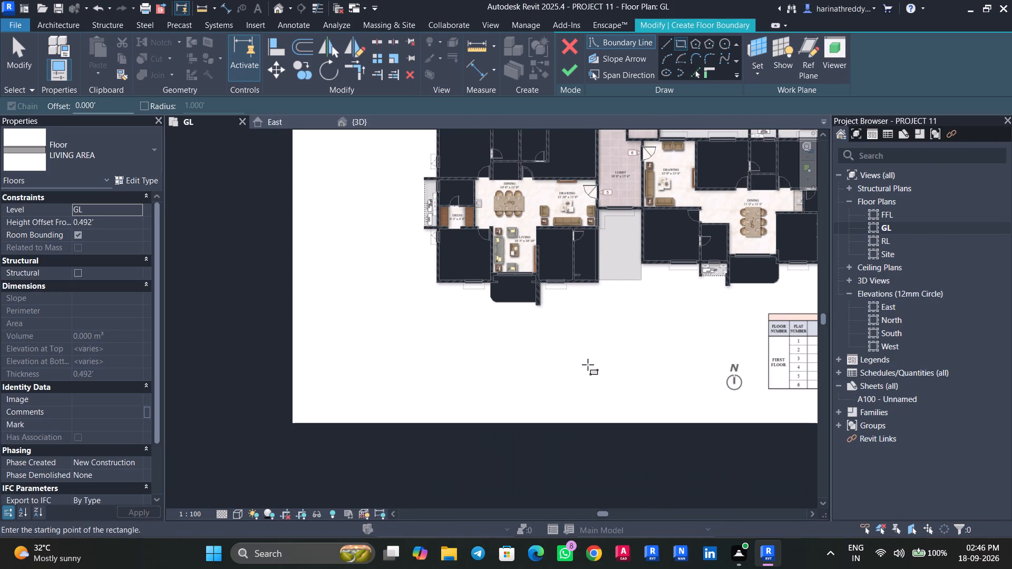
pyautogui.scroll(15, 522, 230)
pyautogui.click(653, 437)
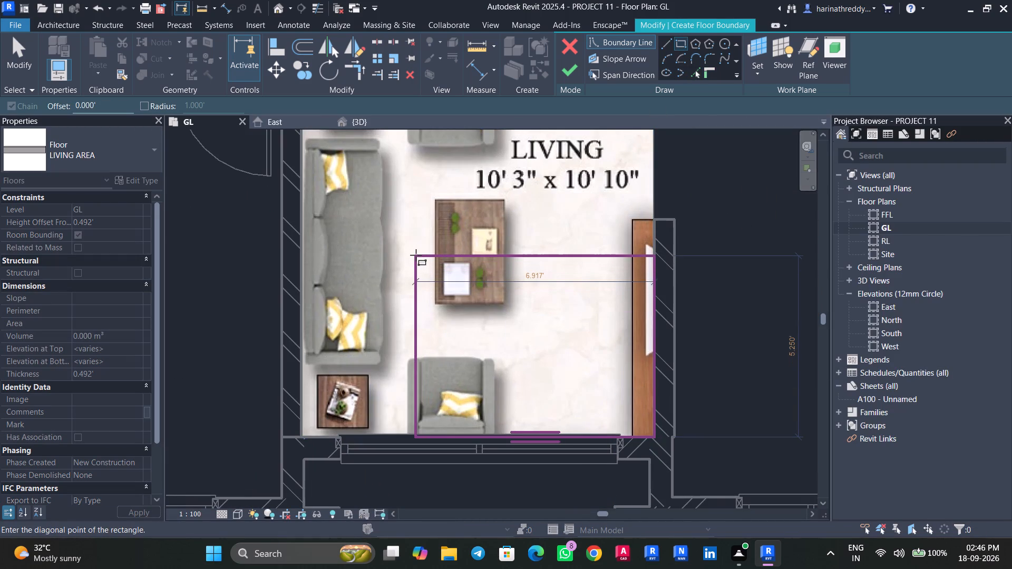
pyautogui.moveTo(416, 255); pyautogui.dragTo(477, 338, button='middle')
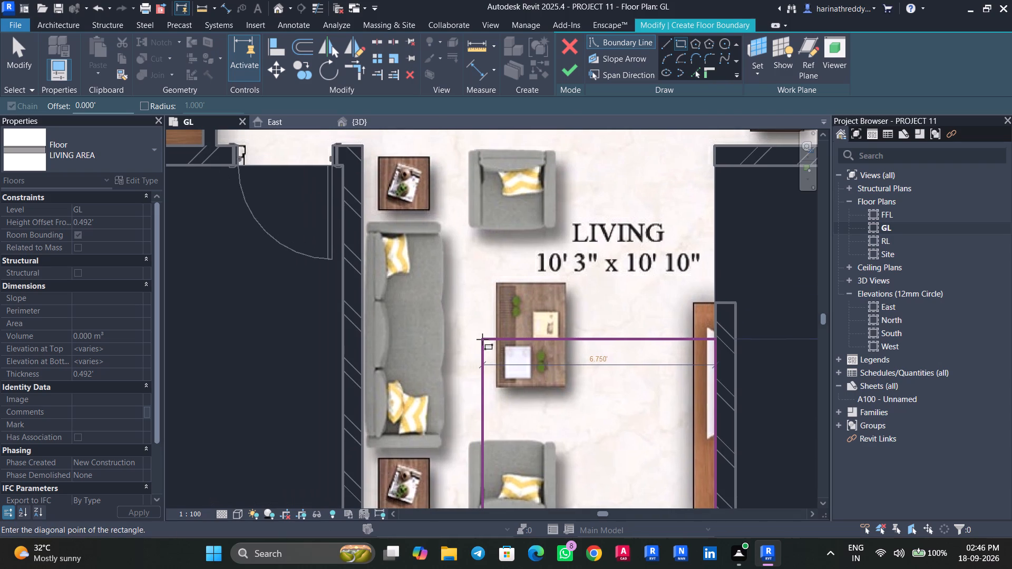
pyautogui.click(362, 143)
pyautogui.scroll(-6, 402, 203)
pyautogui.moveTo(486, 242); pyautogui.dragTo(498, 408, button='middle')
pyautogui.scroll(-4, 504, 368)
pyautogui.scroll(1, 504, 368)
pyautogui.scroll(-3, 504, 368)
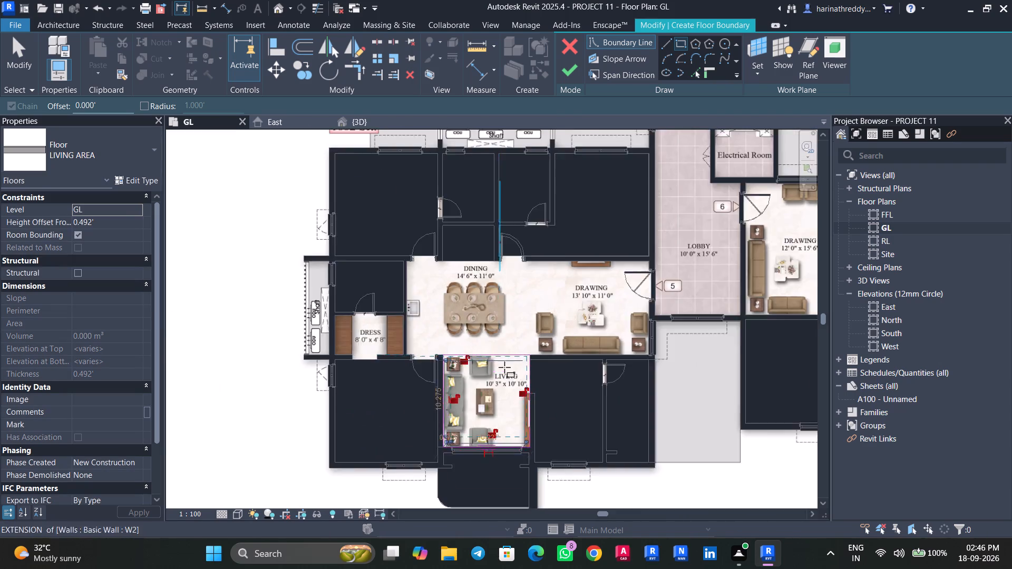
# Sketch a rectangular floor boundary over the 11' 0" x 7' 0" living room in the 1992 Sft flat.
pyautogui.scroll(-2, 504, 367)
pyautogui.moveTo(540, 220); pyautogui.dragTo(551, 456, button='middle')
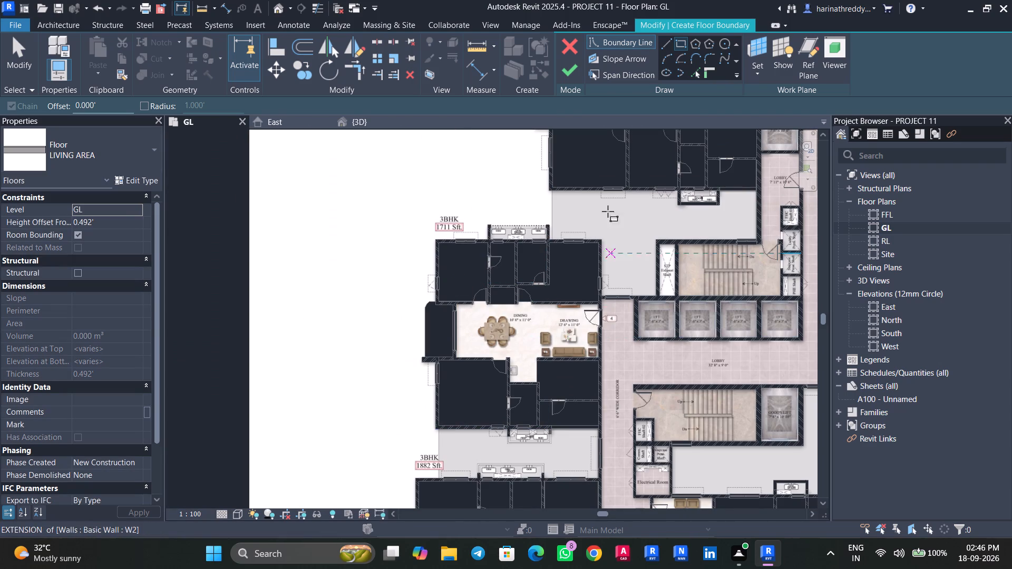
pyautogui.moveTo(600, 182); pyautogui.dragTo(602, 423, button='middle')
pyautogui.scroll(1, 602, 423)
pyautogui.scroll(5, 672, 275)
pyautogui.moveTo(668, 266); pyautogui.dragTo(628, 346, button='middle')
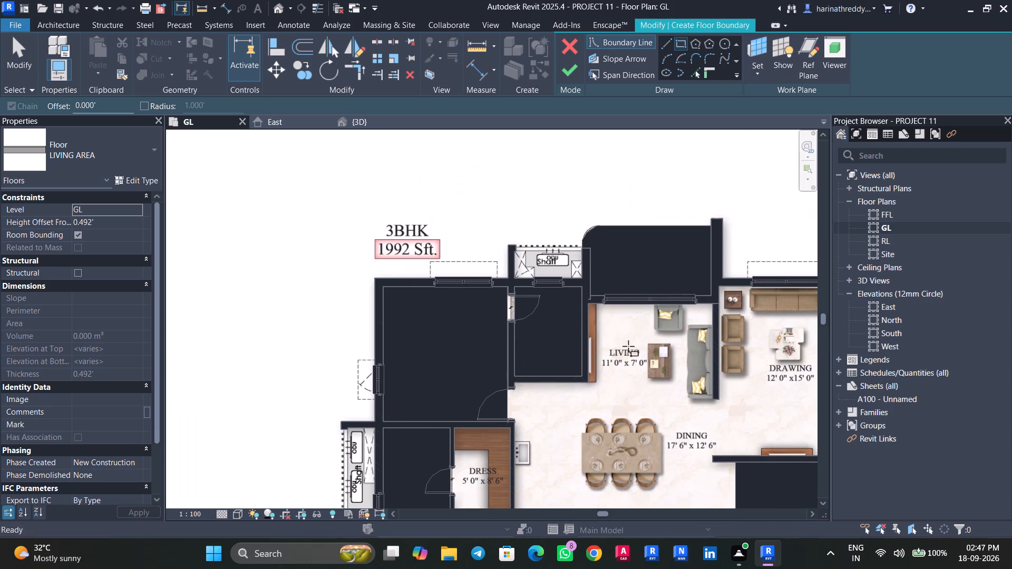
pyautogui.scroll(4, 586, 307)
pyautogui.click(588, 299)
pyautogui.moveTo(691, 410); pyautogui.dragTo(649, 345, button='middle')
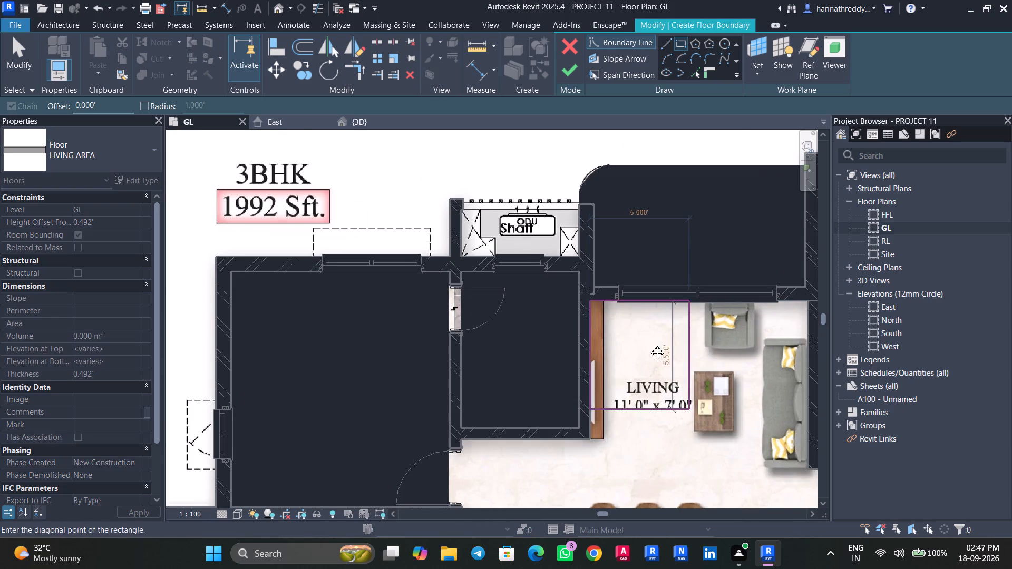
pyautogui.moveTo(649, 345); pyautogui.dragTo(616, 292, button='middle')
pyautogui.click(732, 349)
# Sketch a rectangular boundary about 11' by 8.7' over the 11' 0" x 12' 2" living room in the 2001 Sft flat, below the balcony window.
pyautogui.scroll(-6, 645, 369)
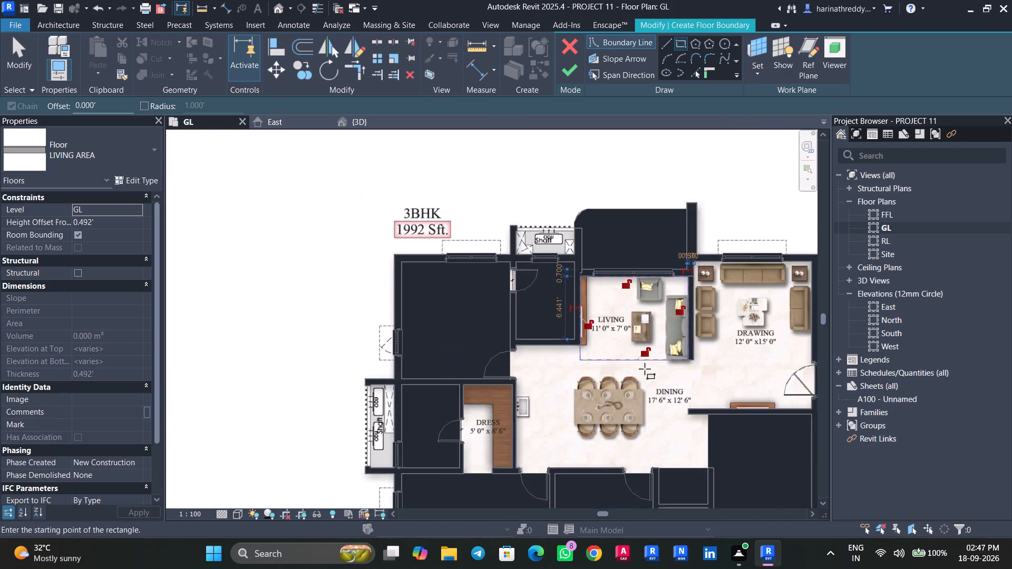
pyautogui.moveTo(664, 380); pyautogui.dragTo(363, 311, button='middle')
pyautogui.moveTo(713, 311); pyautogui.dragTo(486, 435, button='middle')
pyautogui.scroll(4, 514, 252)
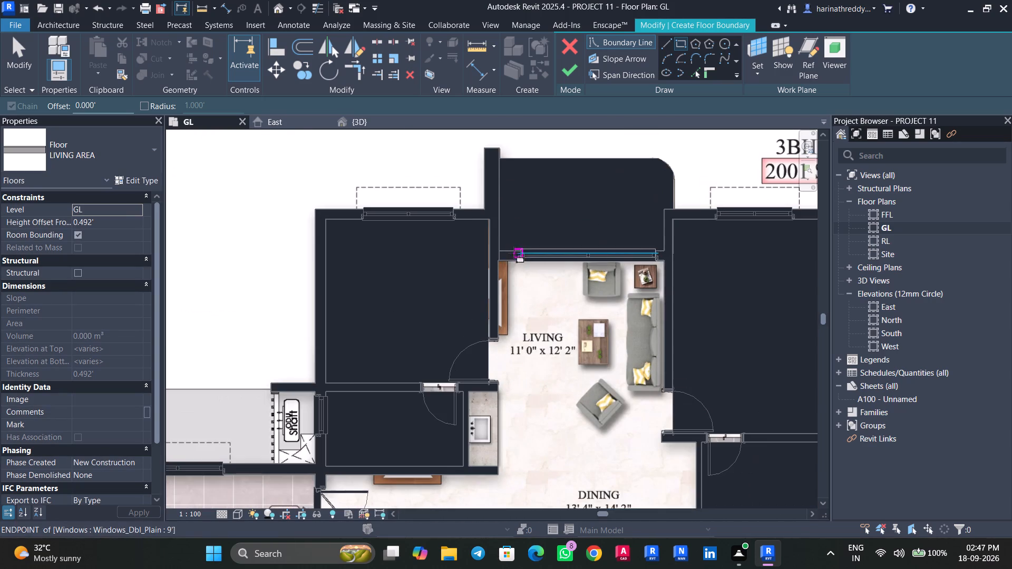
pyautogui.click(501, 260)
pyautogui.scroll(6, 655, 389)
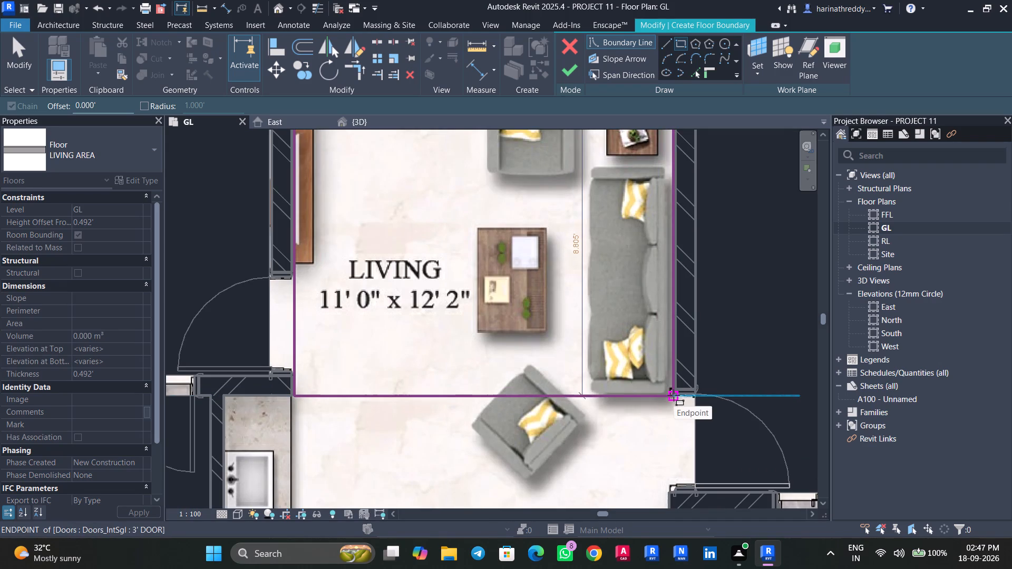
pyautogui.click(680, 395)
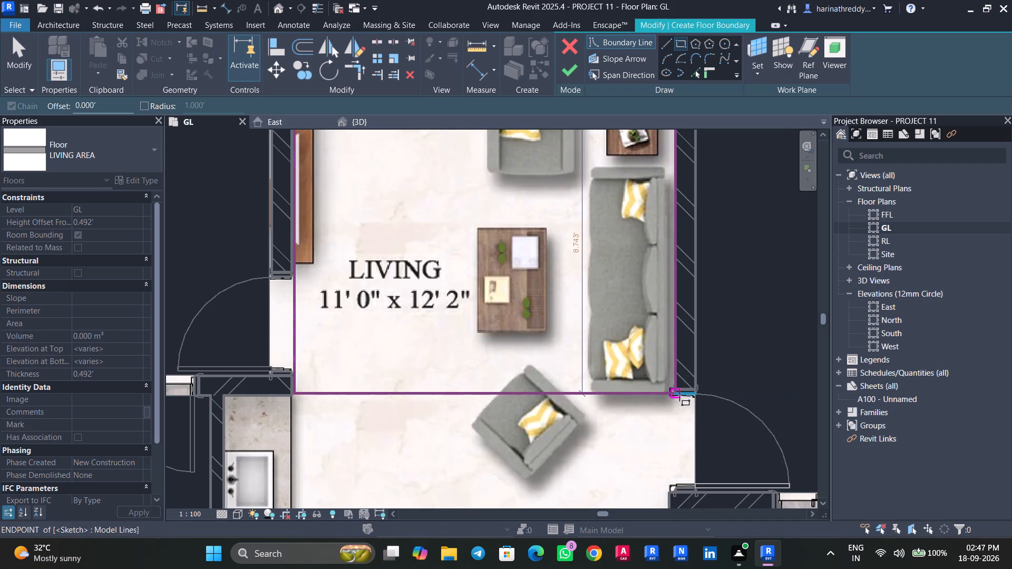
# Look over the remaining flats on the plan for living rooms that still need a floor boundary.
pyautogui.scroll(-4, 617, 417)
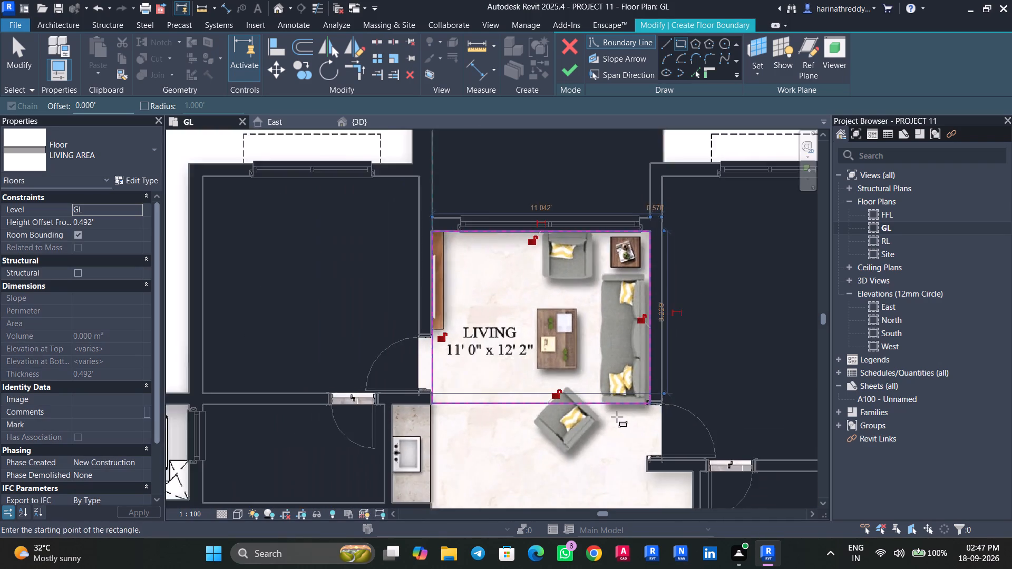
pyautogui.scroll(-2, 617, 417)
pyautogui.moveTo(612, 416); pyautogui.dragTo(415, 233, button='middle')
pyautogui.scroll(-5, 408, 241)
pyautogui.moveTo(421, 286); pyautogui.dragTo(591, 42, button='middle')
pyautogui.moveTo(591, 290); pyautogui.dragTo(614, 185, button='middle')
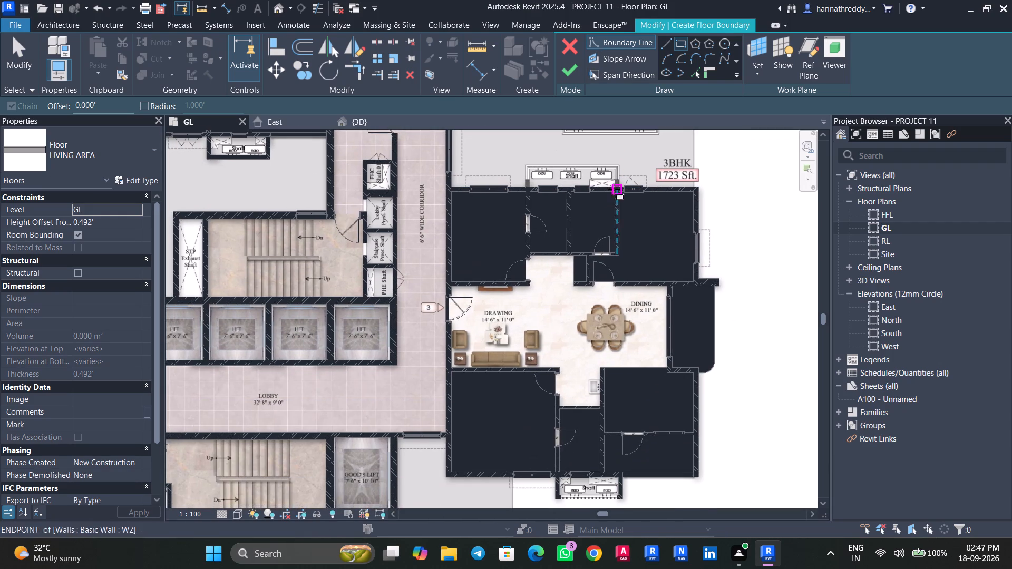
pyautogui.moveTo(598, 302); pyautogui.dragTo(660, 59, button='middle')
pyautogui.scroll(-3, 634, 238)
pyautogui.moveTo(640, 296); pyautogui.dragTo(674, 213, button='middle')
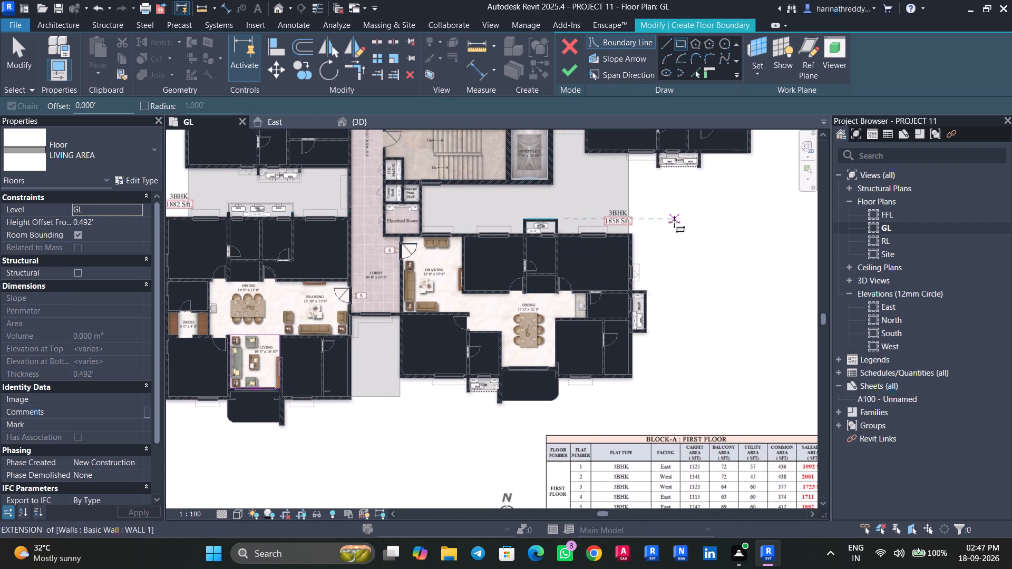
pyautogui.scroll(-2, 674, 230)
pyautogui.moveTo(674, 230); pyautogui.dragTo(704, 297, button='middle')
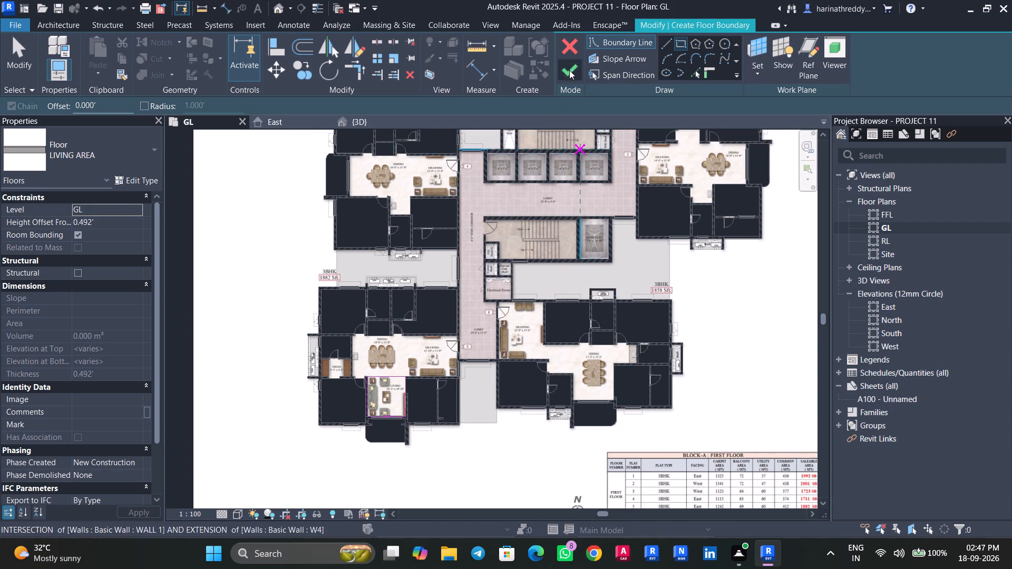
# Finish the boundary sketch to create the LIVING AREA floor and deselect it.
pyautogui.click(568, 66)
pyautogui.click(998, 475)
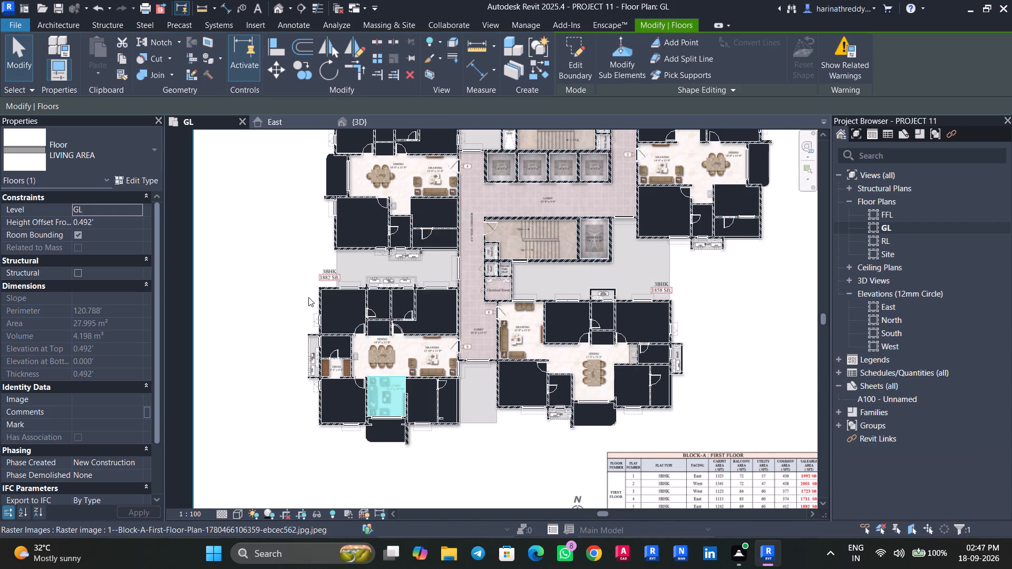
pyautogui.press('Escape')
# Inspect the flats' floors around the living room and balcony in the 3D view.
pyautogui.click(366, 125)
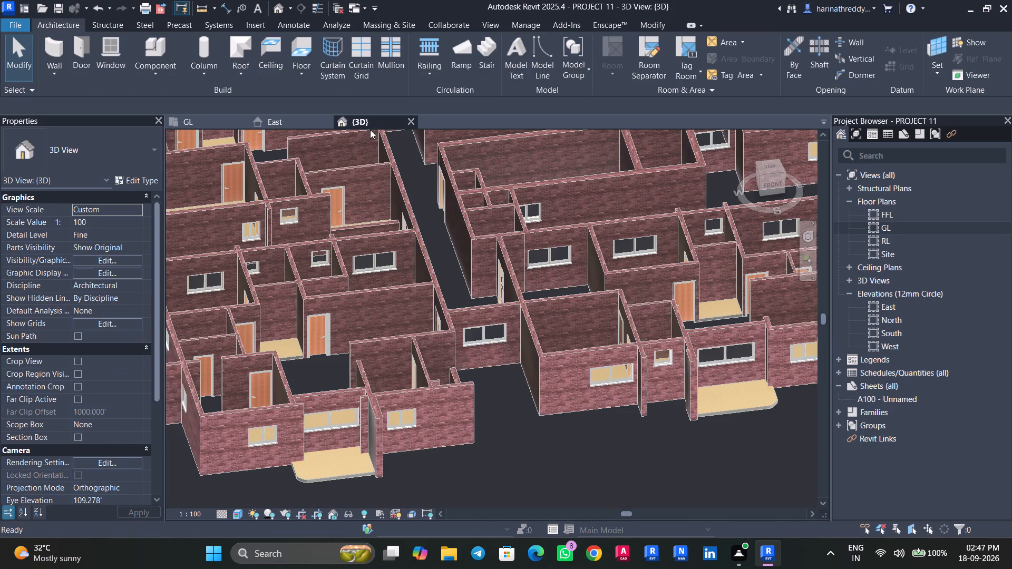
pyautogui.scroll(4, 323, 354)
pyautogui.moveTo(345, 364); pyautogui.dragTo(351, 155, button='middle')
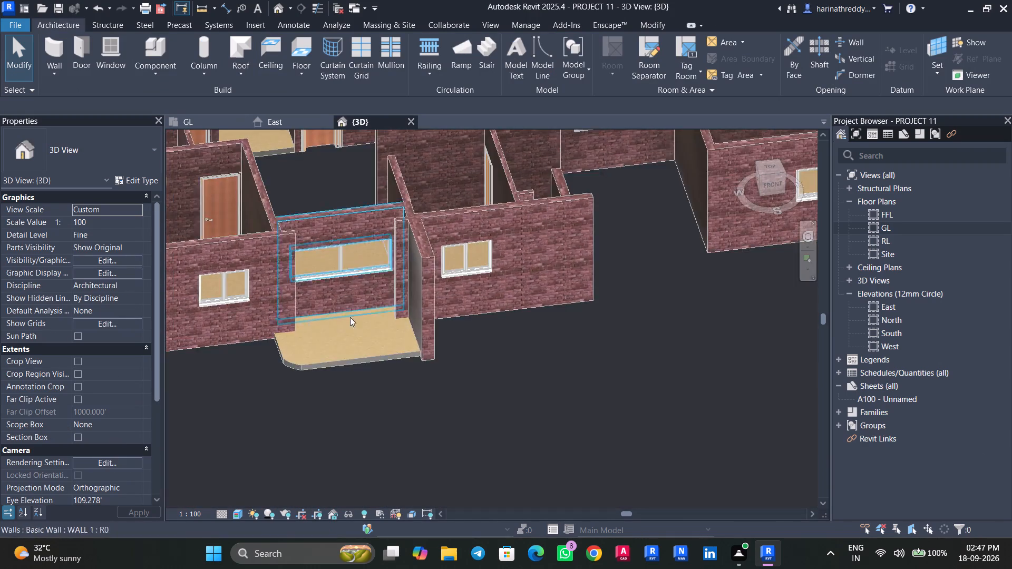
pyautogui.scroll(8, 349, 356)
pyautogui.scroll(-4, 351, 412)
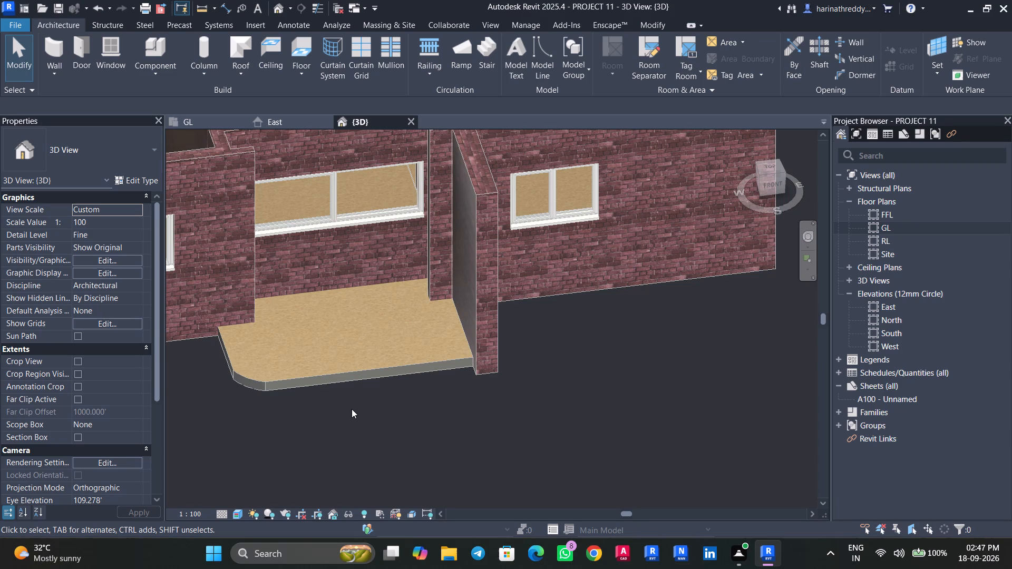
# On the GL plan, set the Block-A first floor raster image's draw layer to Foreground.
pyautogui.click(205, 116)
pyautogui.click(247, 279)
pyautogui.click(148, 283)
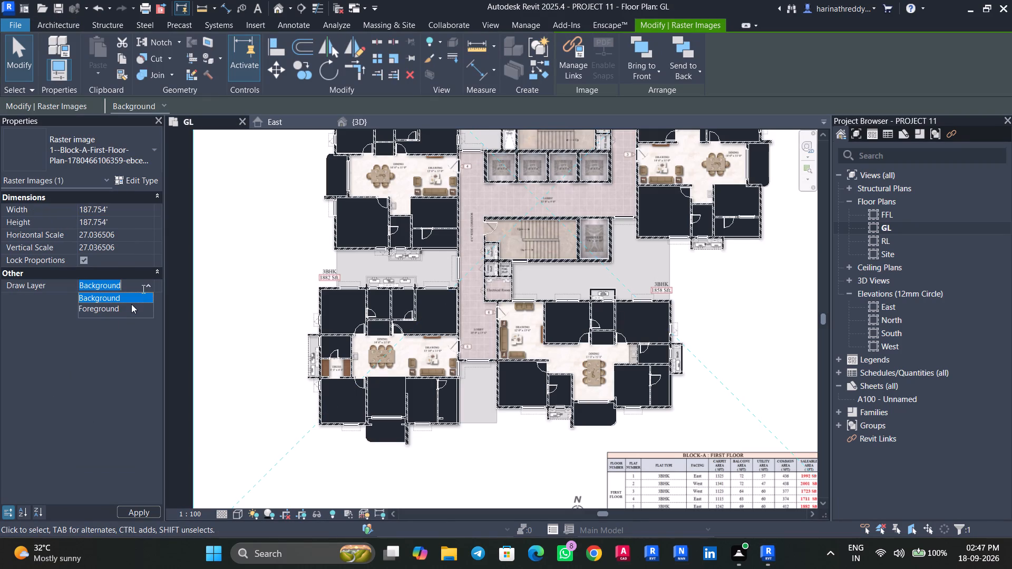
pyautogui.click(131, 308)
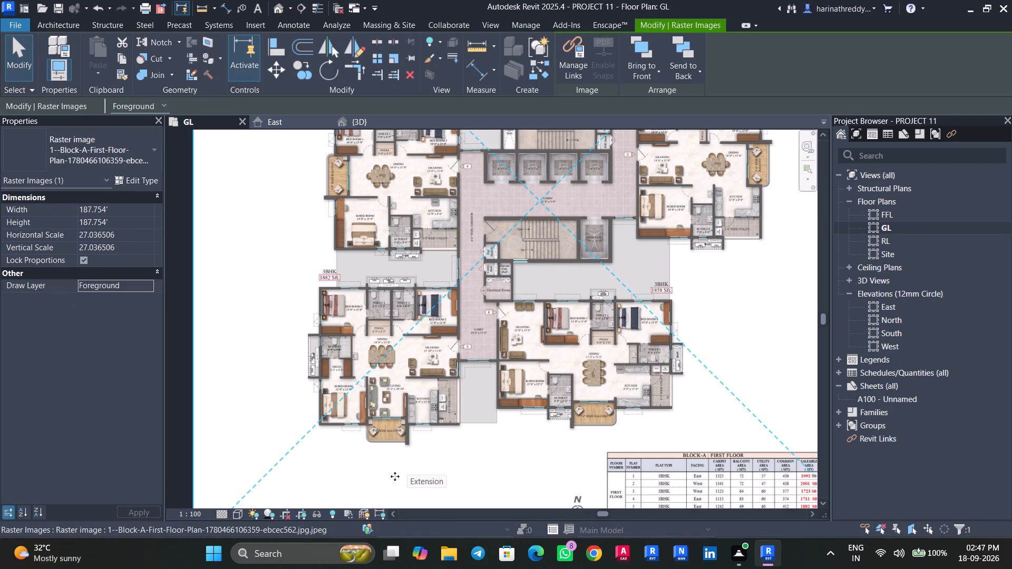
pyautogui.click(395, 476)
# Check the room layout of the 1882 and 1858 Sft flats on the plan image and save the project.
pyautogui.scroll(9, 372, 463)
pyautogui.click(347, 418)
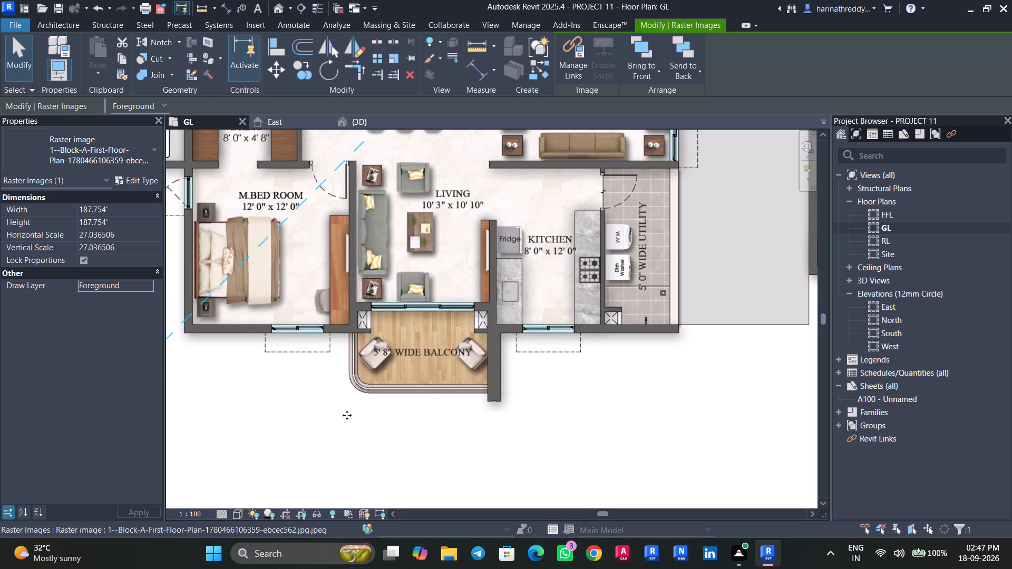
pyautogui.scroll(-5, 347, 413)
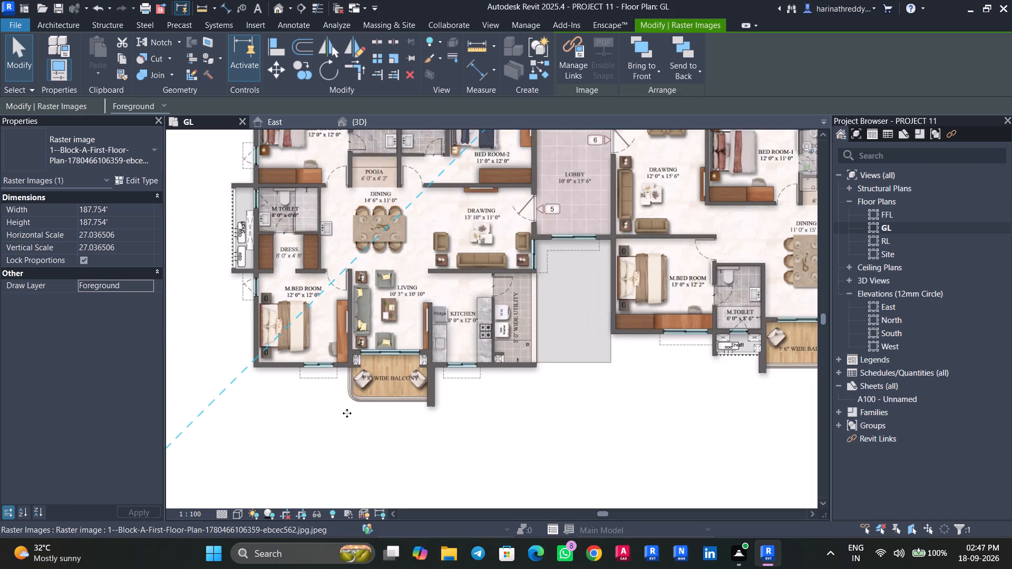
pyautogui.scroll(-2, 347, 413)
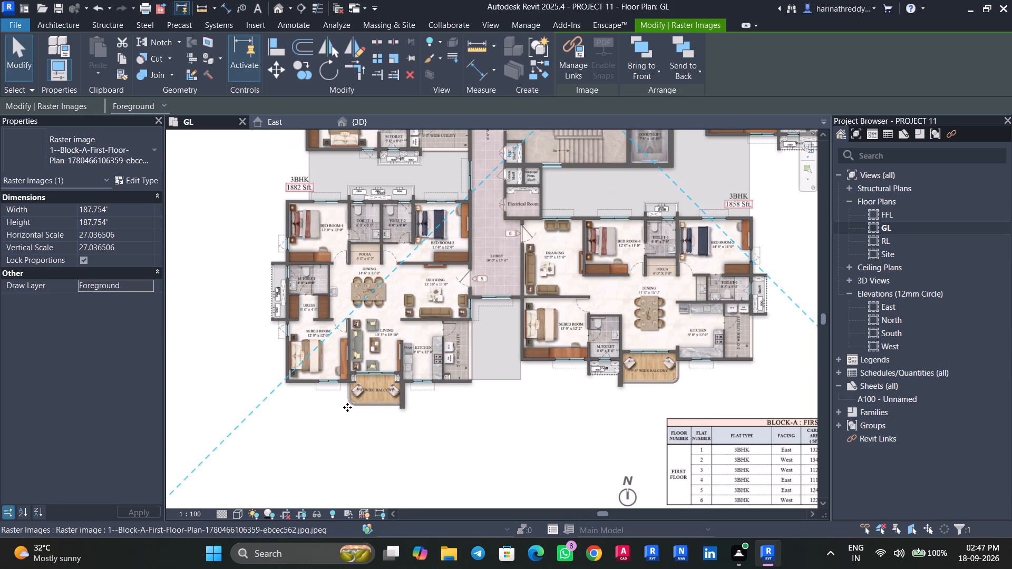
pyautogui.hotkey('ctrl', 's')
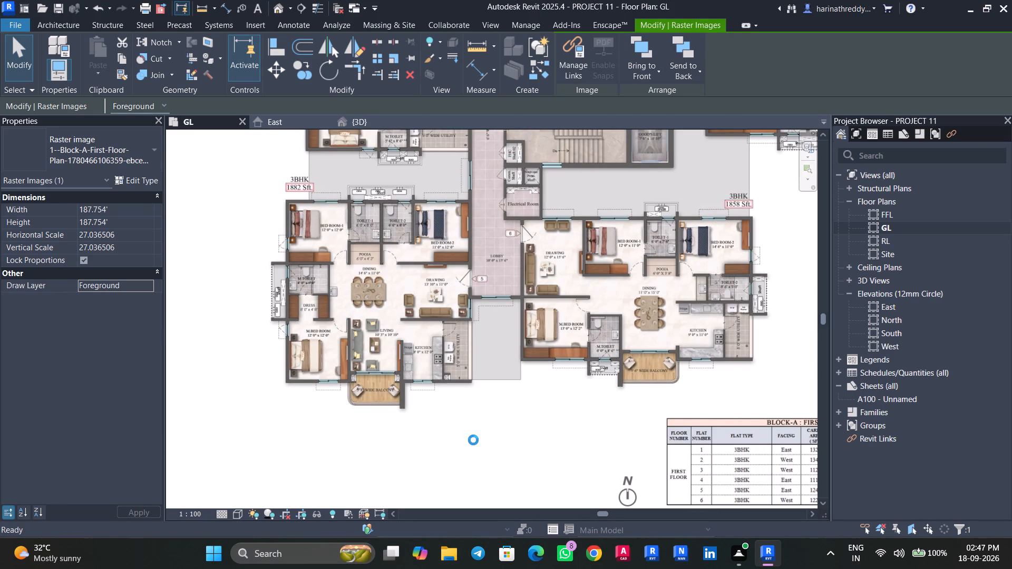